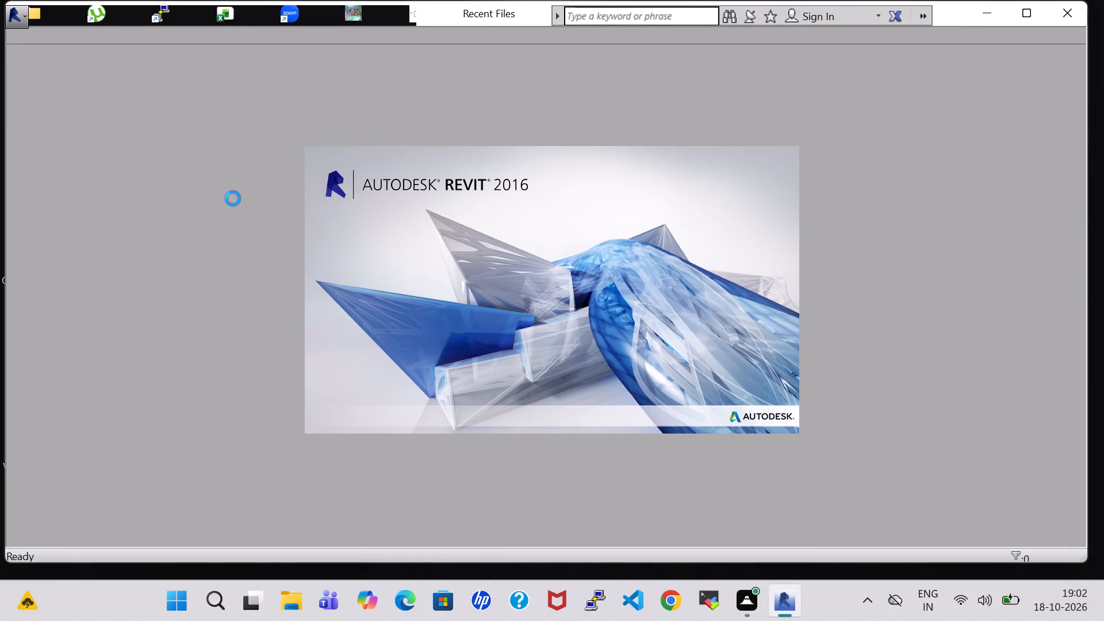
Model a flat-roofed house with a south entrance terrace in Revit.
Create a new project from the Architectural Template.
left_click(104, 135)
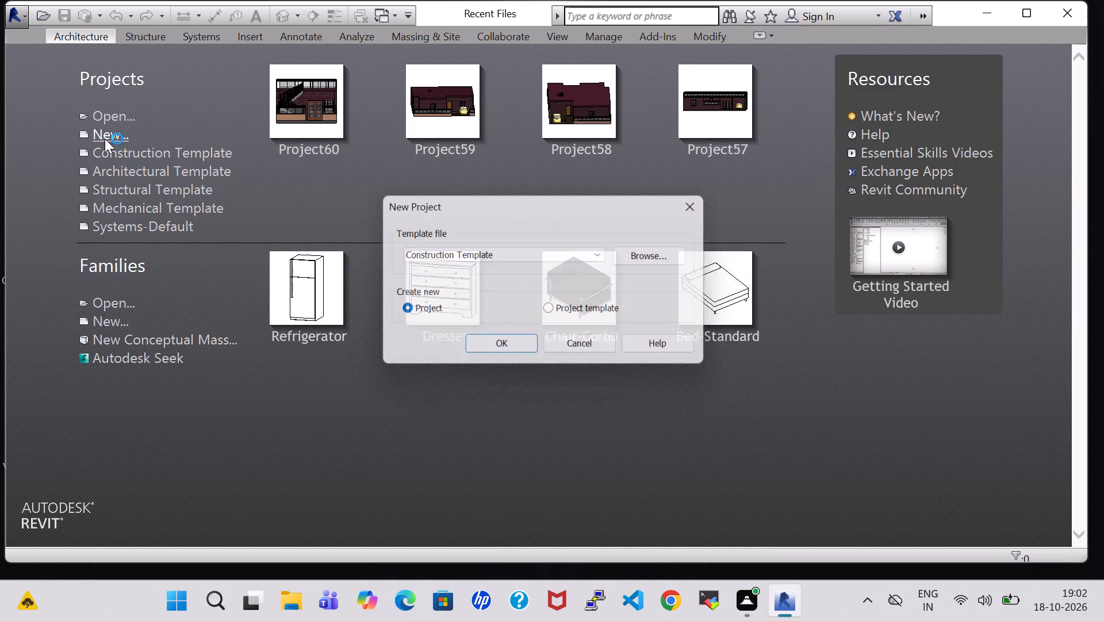
left_click(507, 253)
left_click(456, 291)
left_click(500, 351)
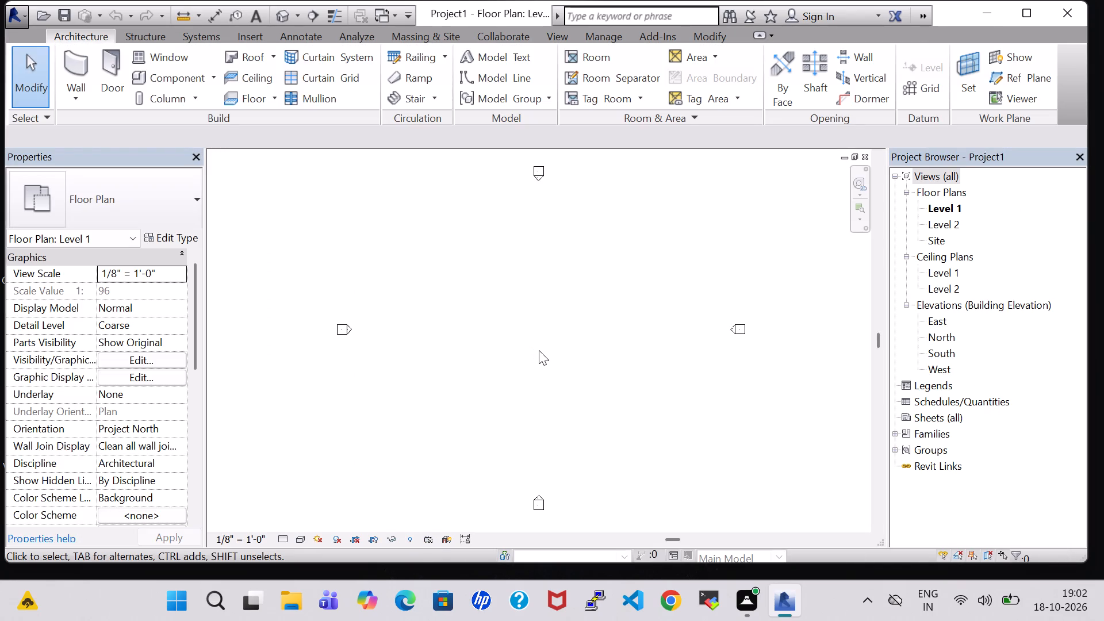
Start placing Basic Wall Generic - 8" walls on Level 1 with an unconnected height of 10' 0".
left_click(62, 60)
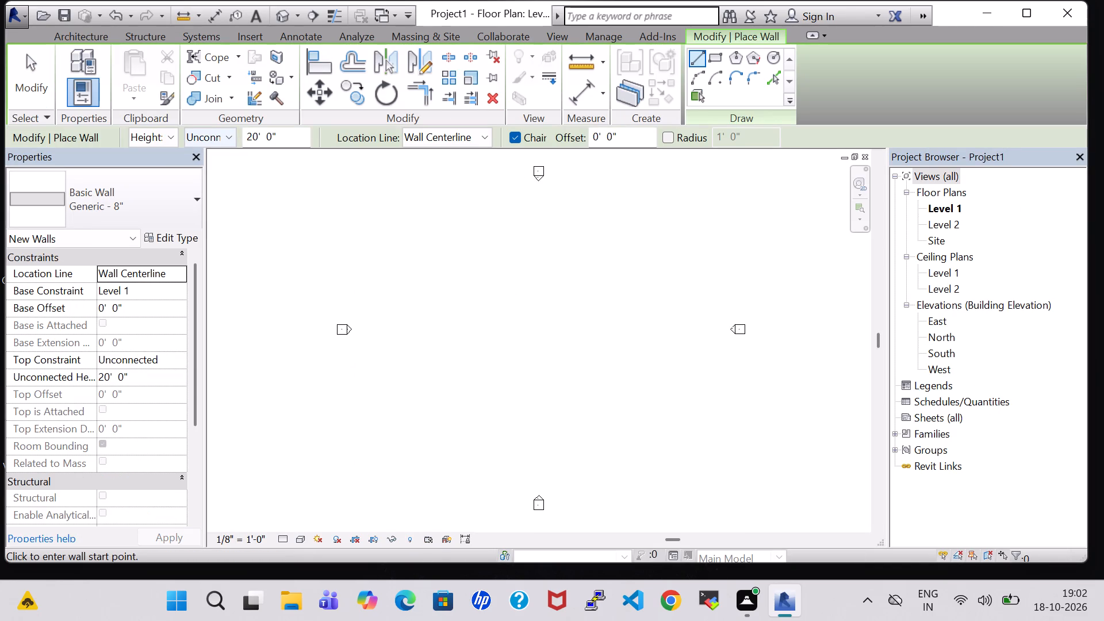
left_click(255, 141)
left_click(250, 140)
key("BackSpace")
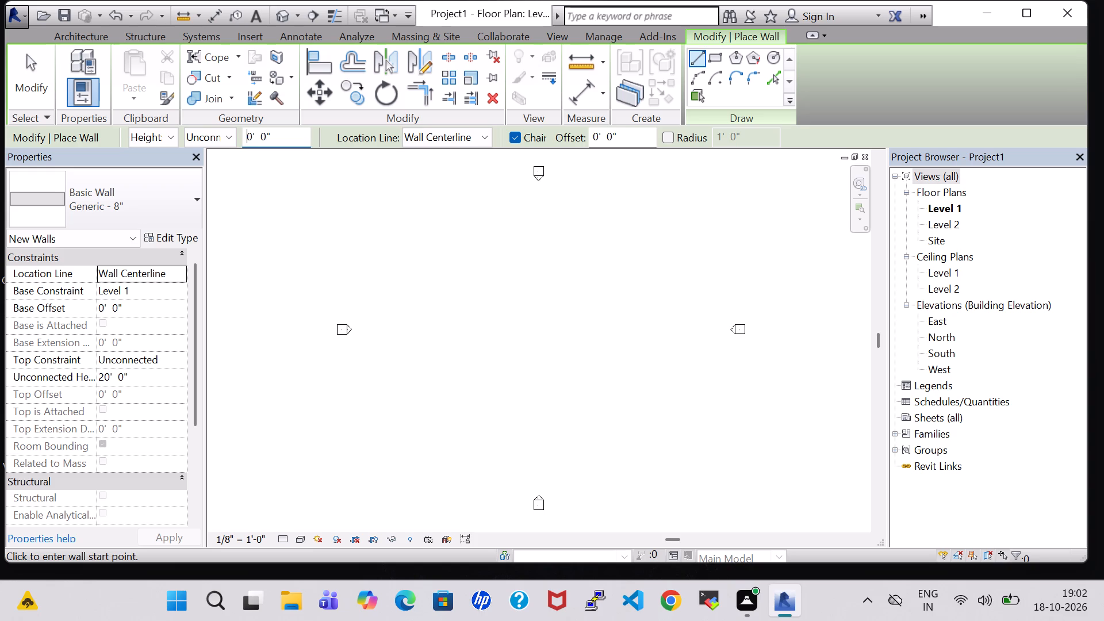
key("1")
scroll(433, 251, "up", 1)
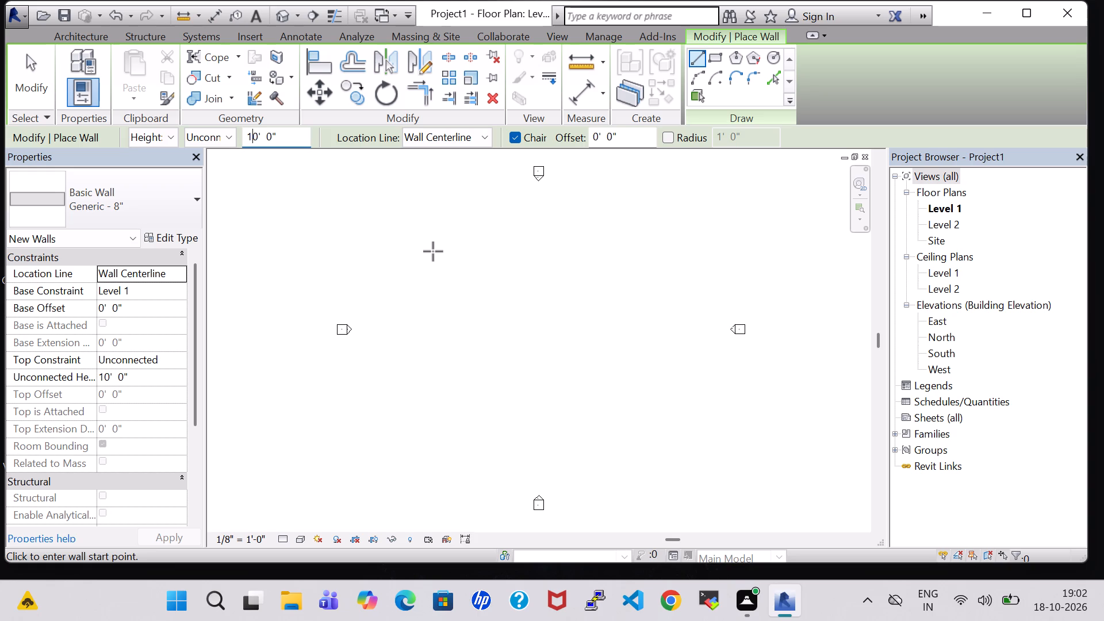
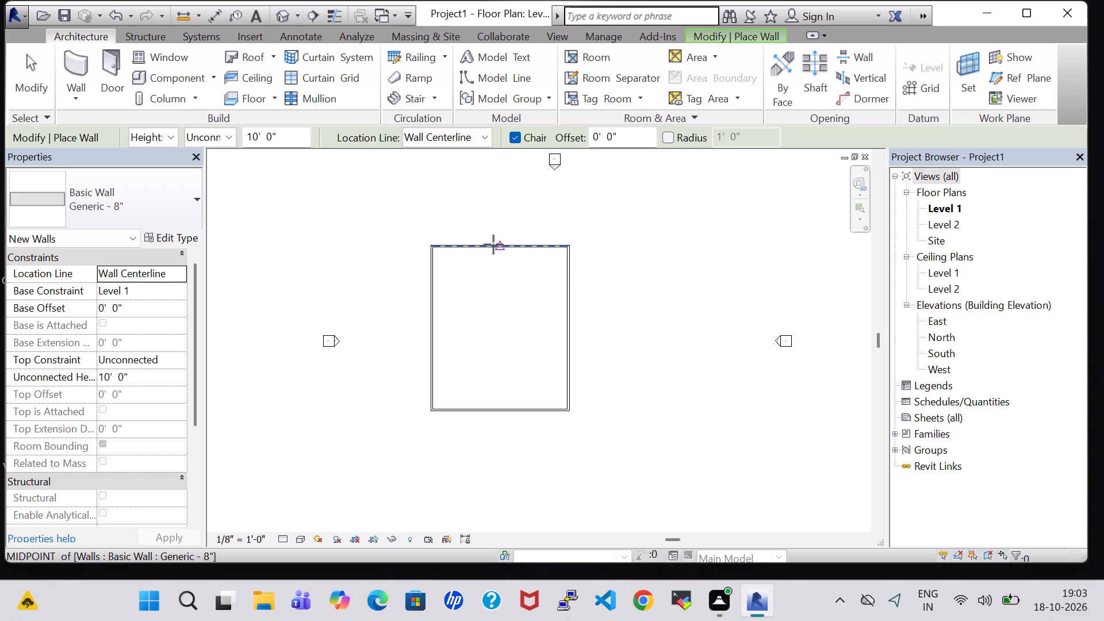
Draw a wall about 17'-4" long straight into the building from the midpoint of the north exterior wall.
left_click(502, 246)
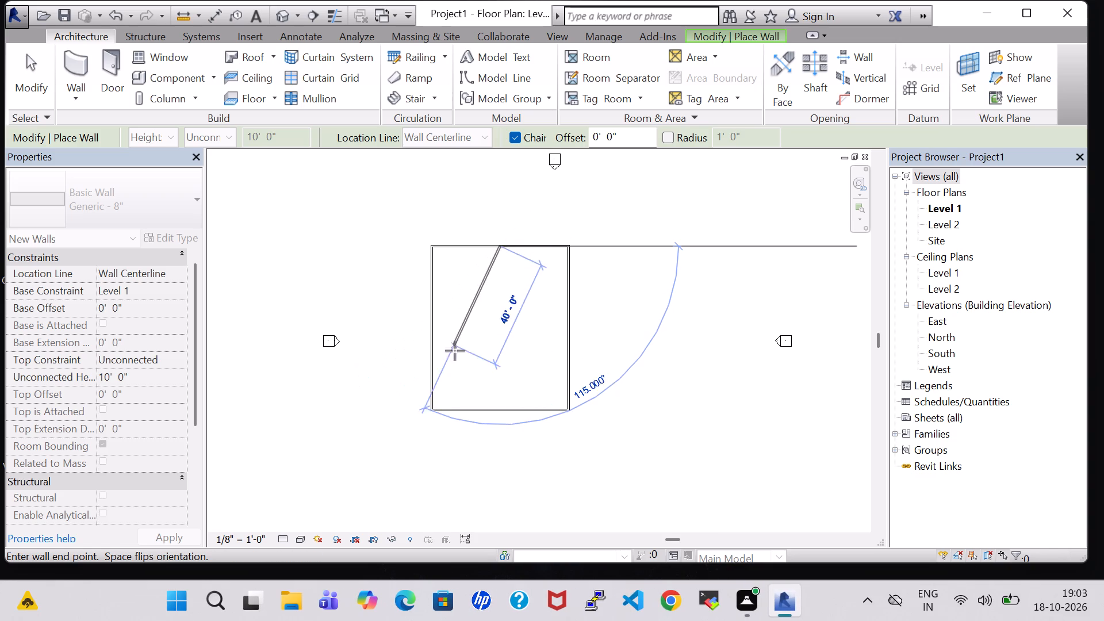
scroll(507, 285, "up", 6)
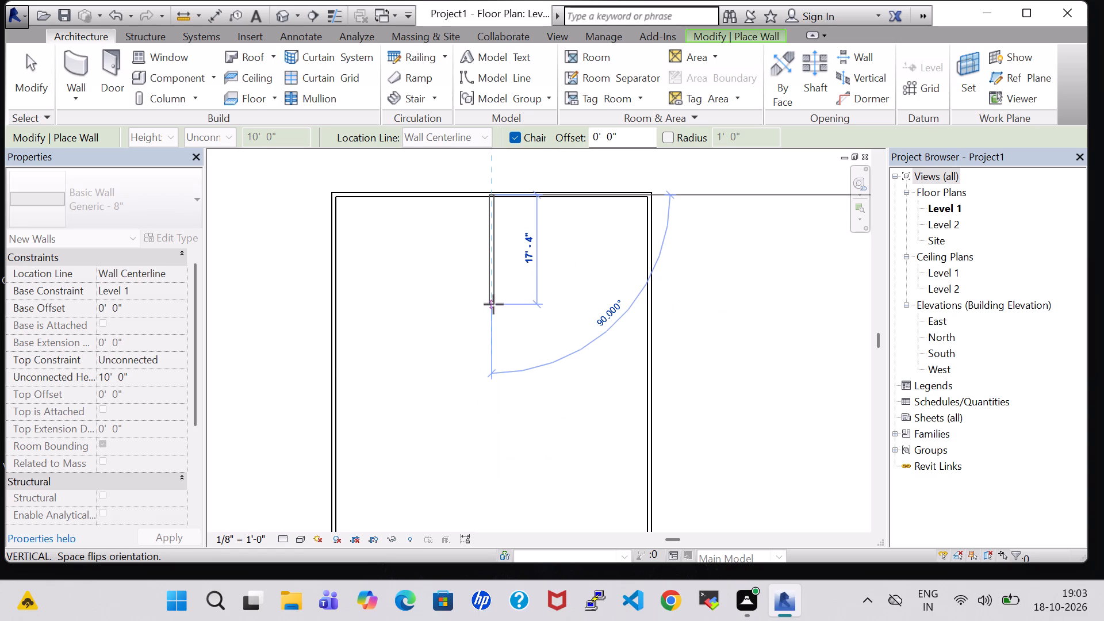
left_click(493, 304)
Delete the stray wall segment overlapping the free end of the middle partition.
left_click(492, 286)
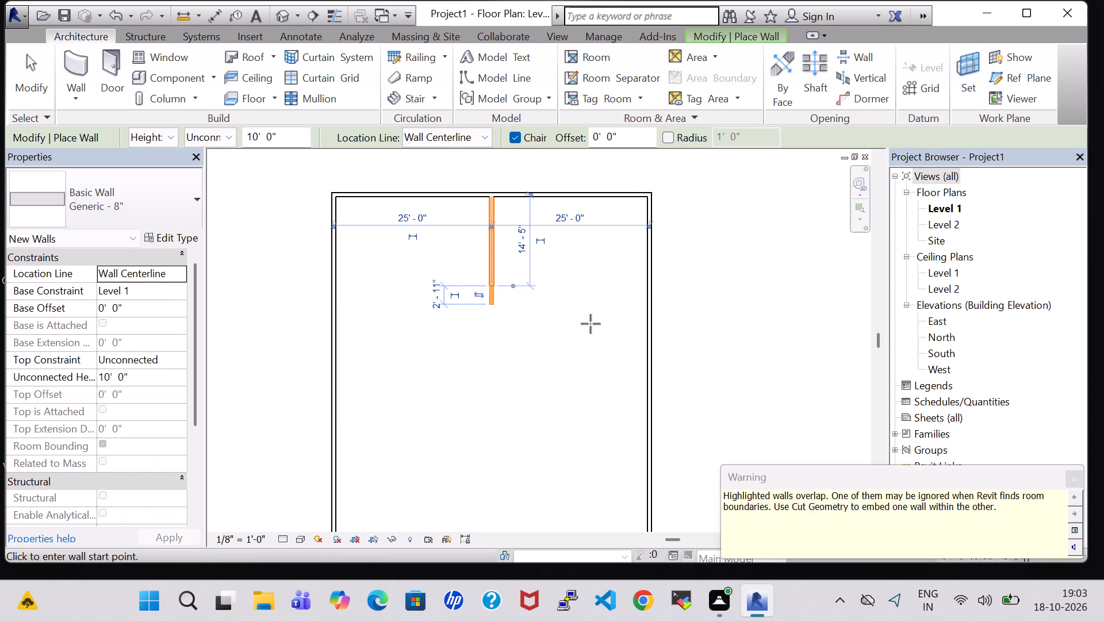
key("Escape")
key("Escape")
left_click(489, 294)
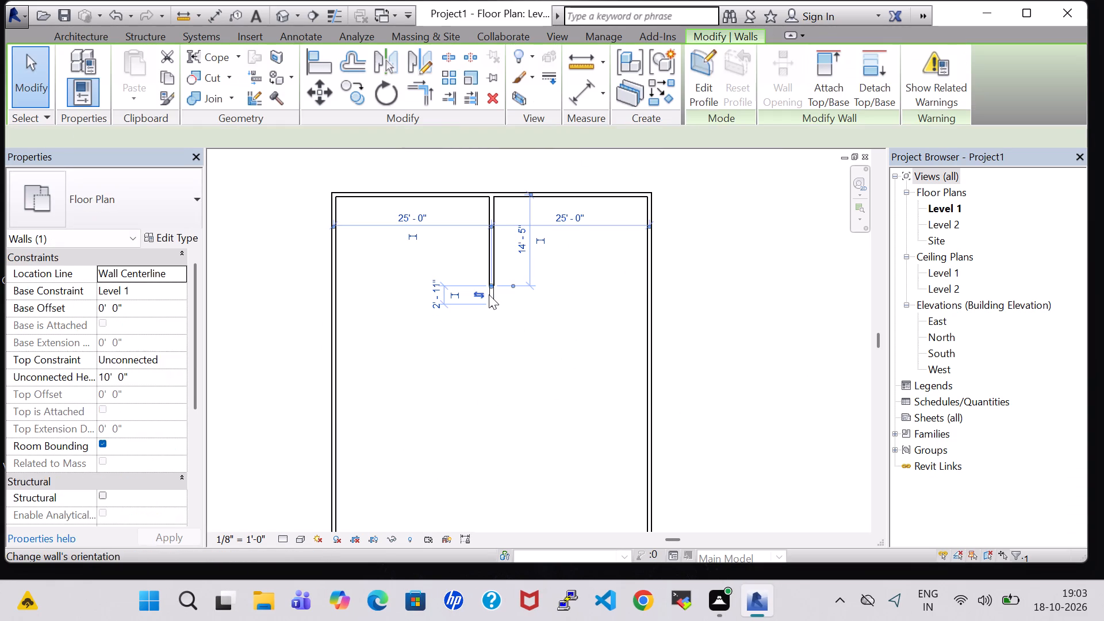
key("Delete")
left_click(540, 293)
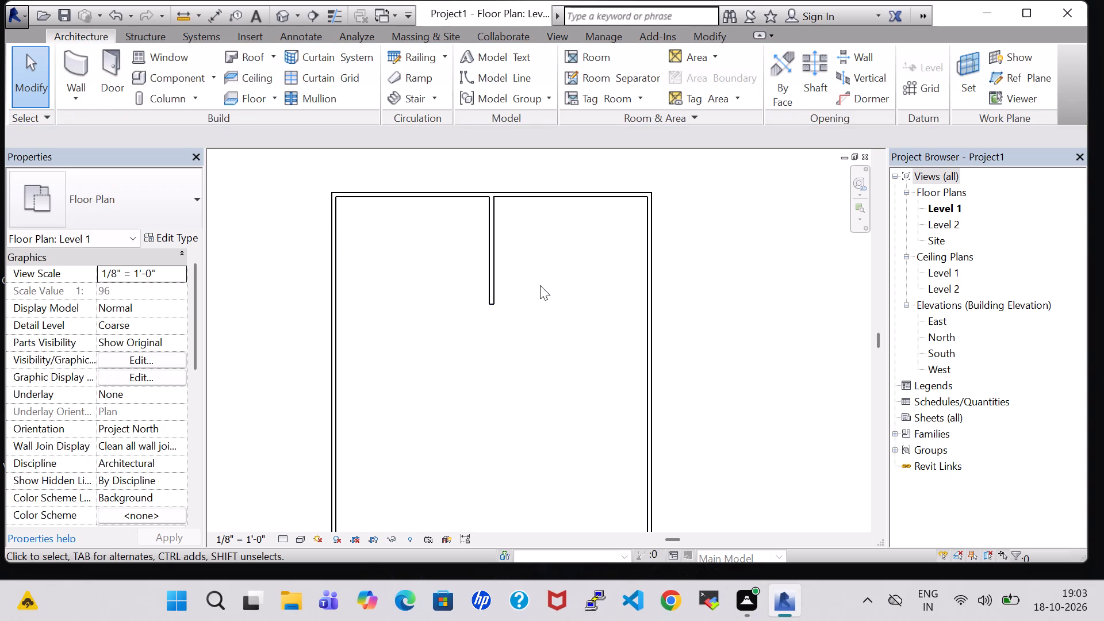
Draw a partition south from the north wall about 7'-3" west of the middle one, returning it east to the middle partition.
left_click(73, 56)
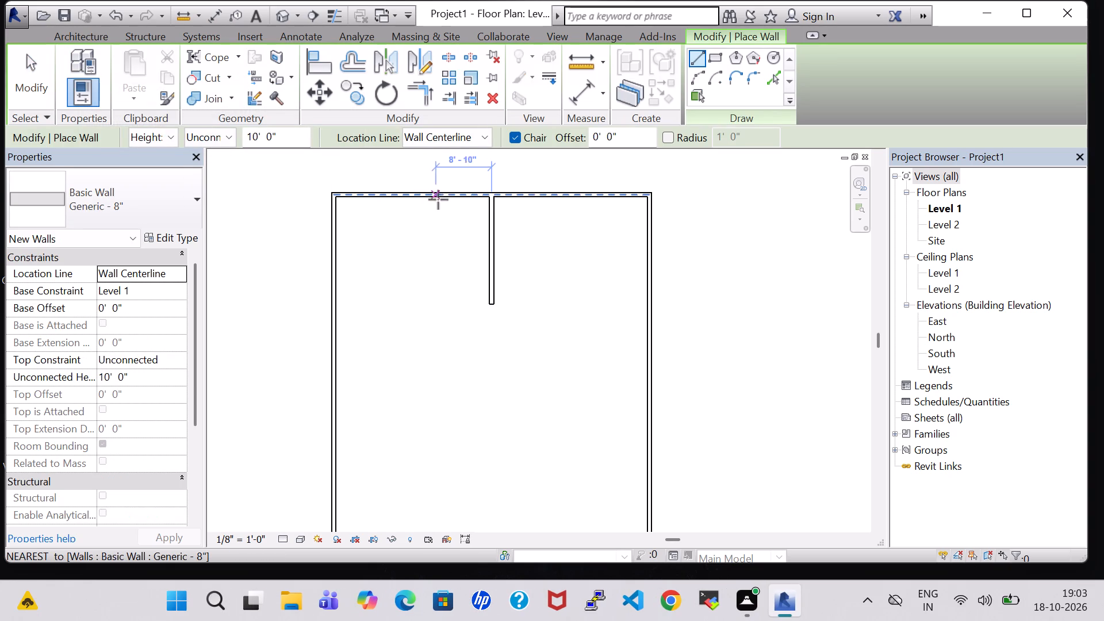
left_click(446, 196)
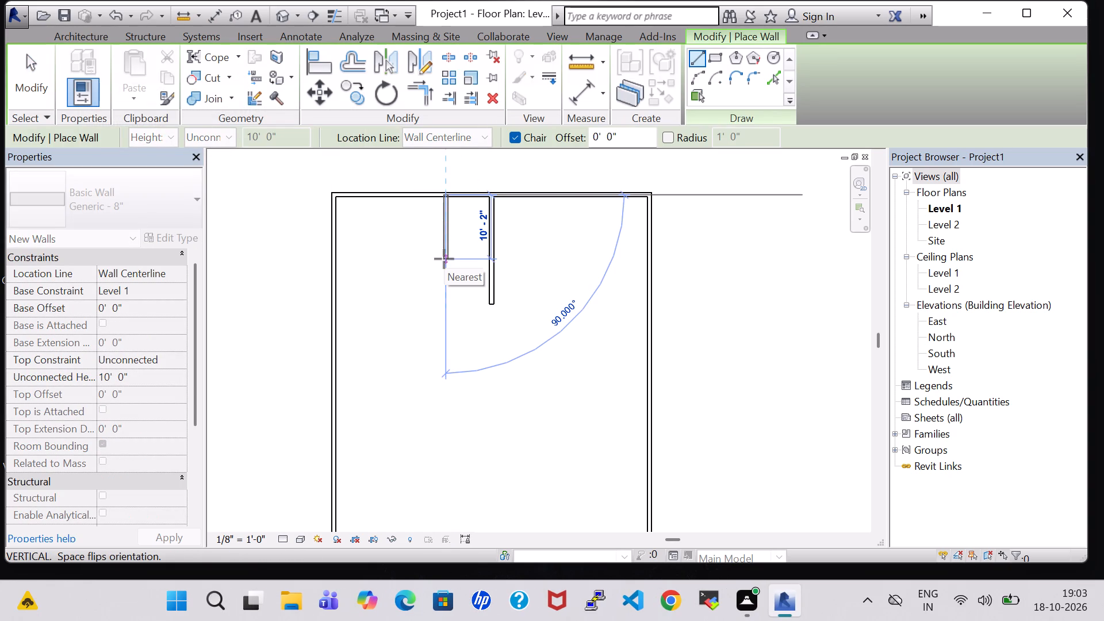
left_click(445, 290)
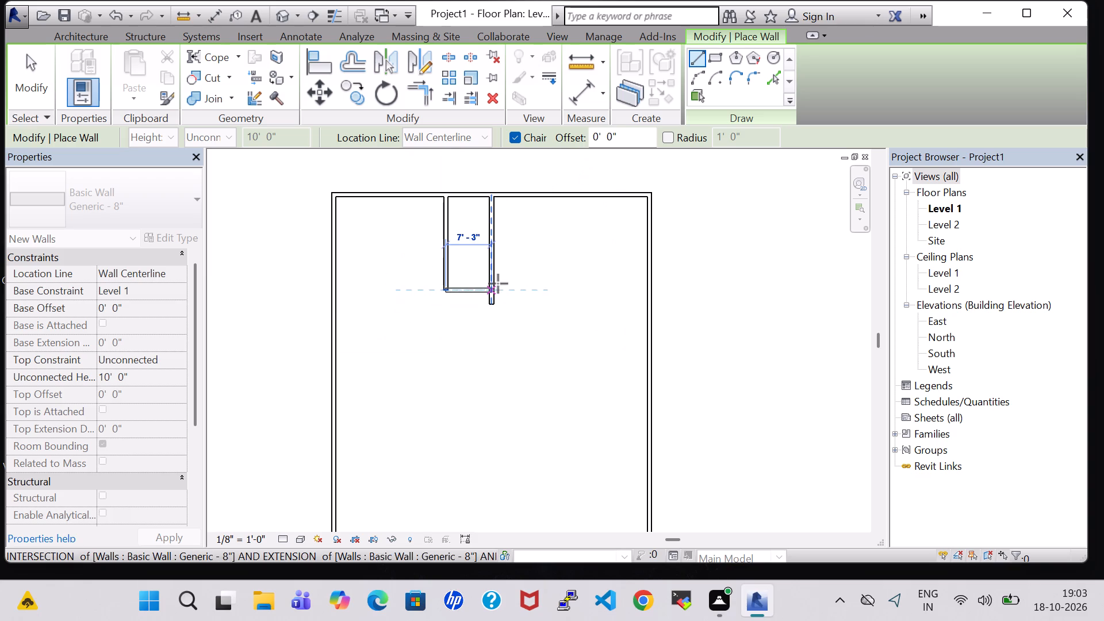
left_click(493, 283)
key("Escape")
key("Escape")
Nudge the short cross wall between the two partitions slightly north.
left_click(472, 286)
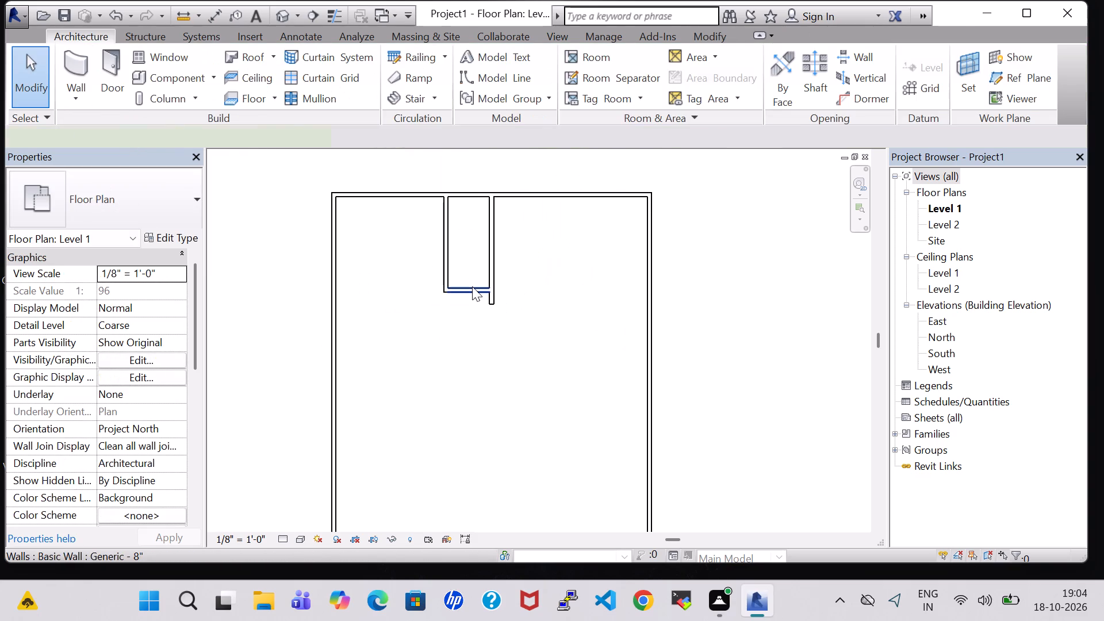
key("Up")
key("Up")
key("Up")
key("Up")
left_click(598, 334)
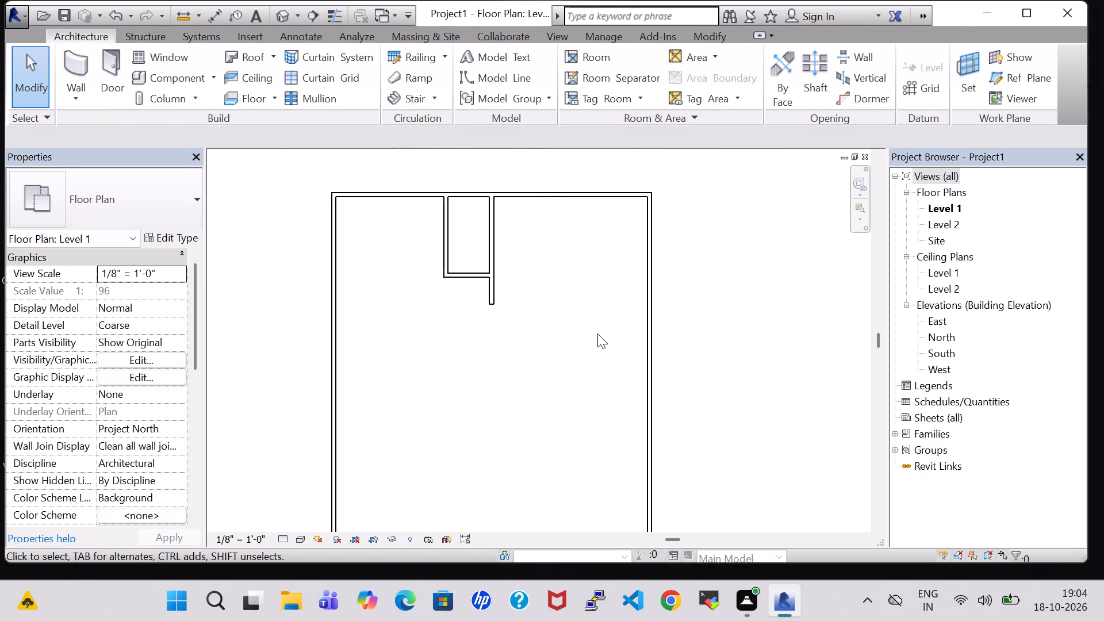
Draw a wall about 12'-3" south from the small room's southwest corner, continuing west to the exterior wall.
left_click(91, 74)
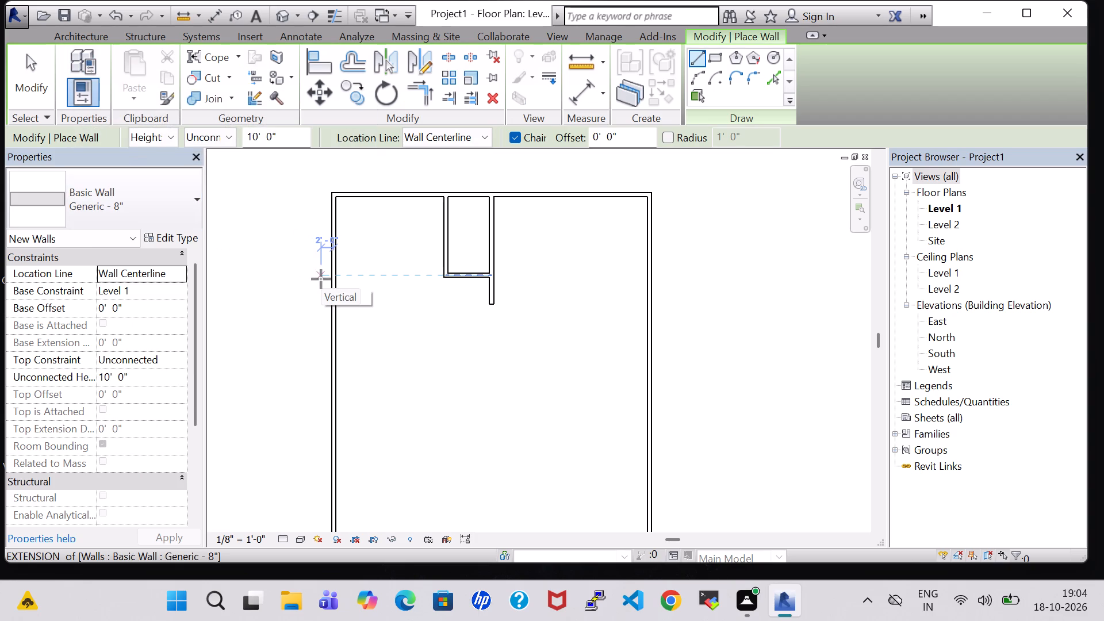
left_click(446, 275)
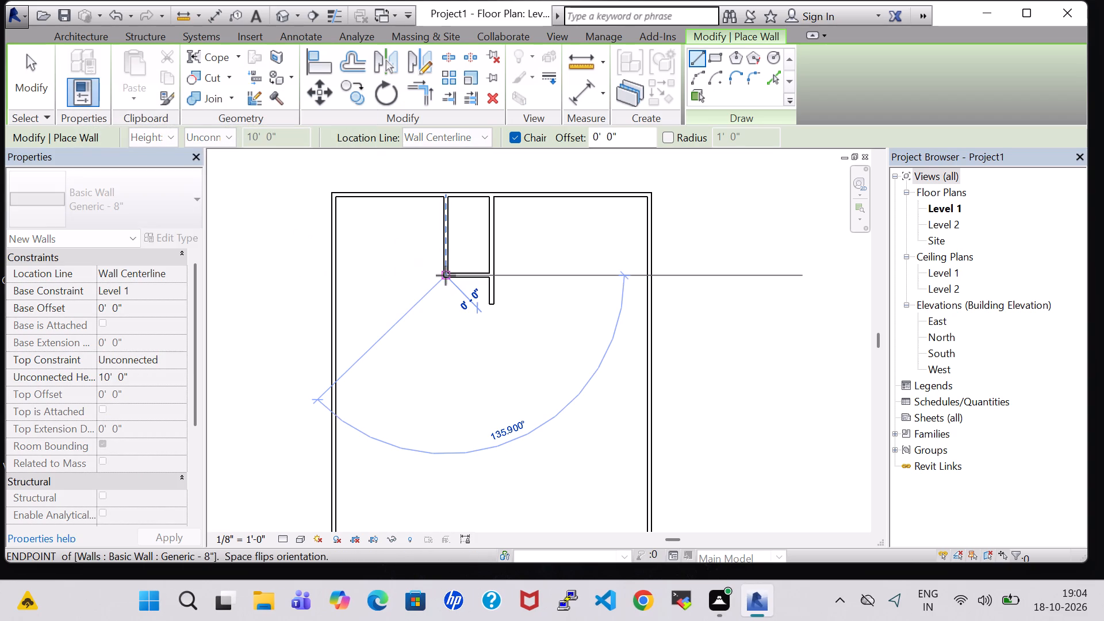
left_click(448, 352)
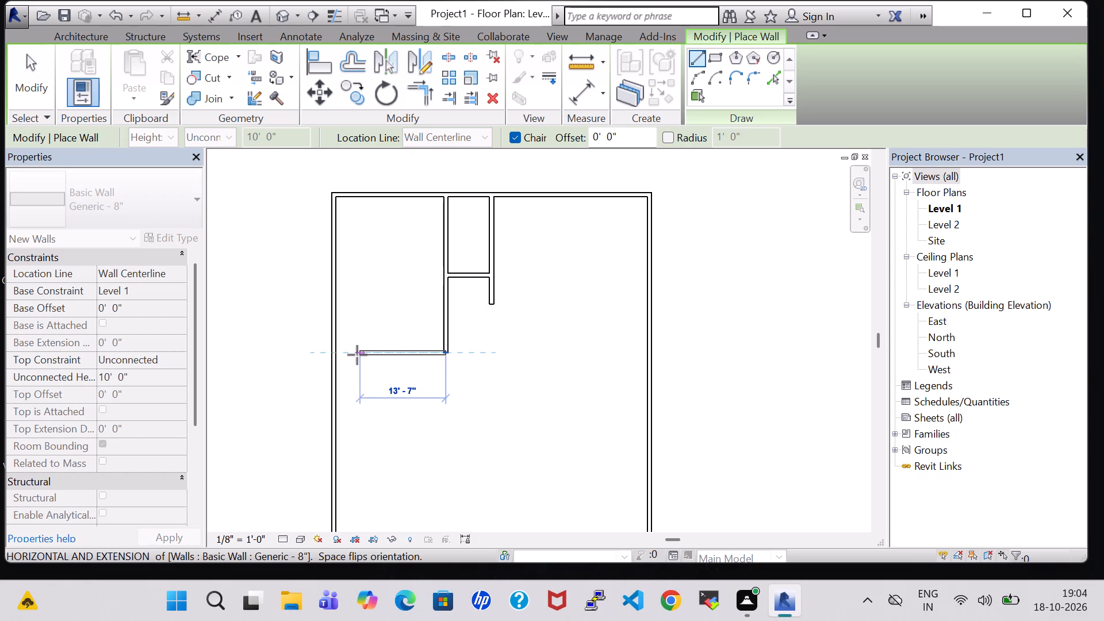
left_click(335, 355)
key("Escape")
key("Escape")
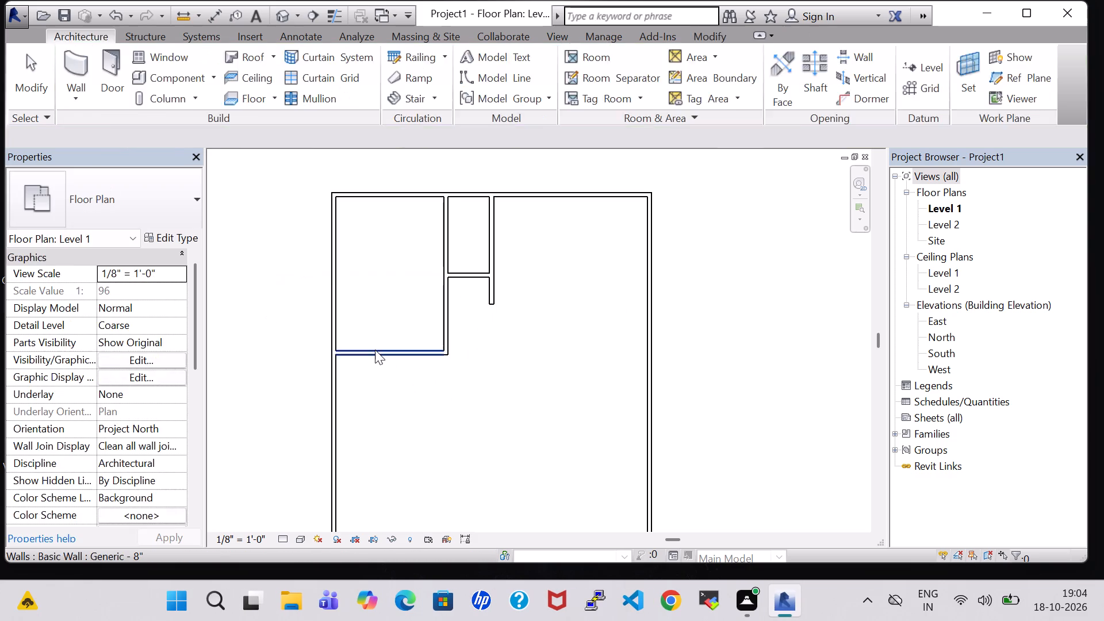
Nudge the northwest room's south wall north to about 9'-11" from the small room's cross wall.
left_click(375, 350)
key("Up")
key("Up")
key("Up")
key("Up")
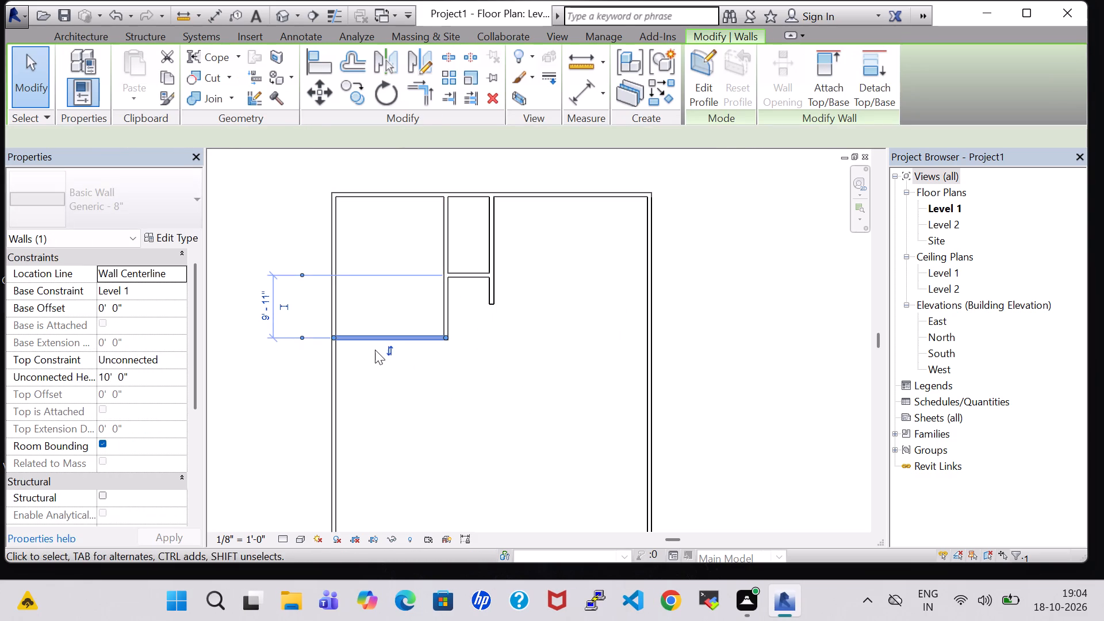
Shorten the middle partition to 15'-0" by nudging its free end north.
left_click(488, 296)
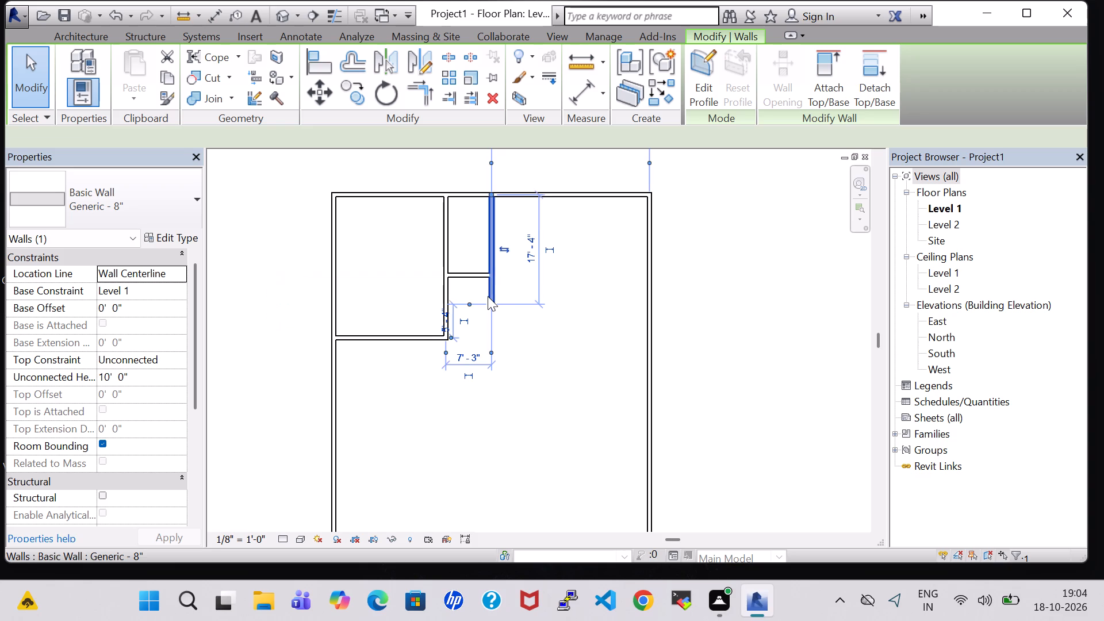
key("Up")
key("Up")
key("Up")
key("Up")
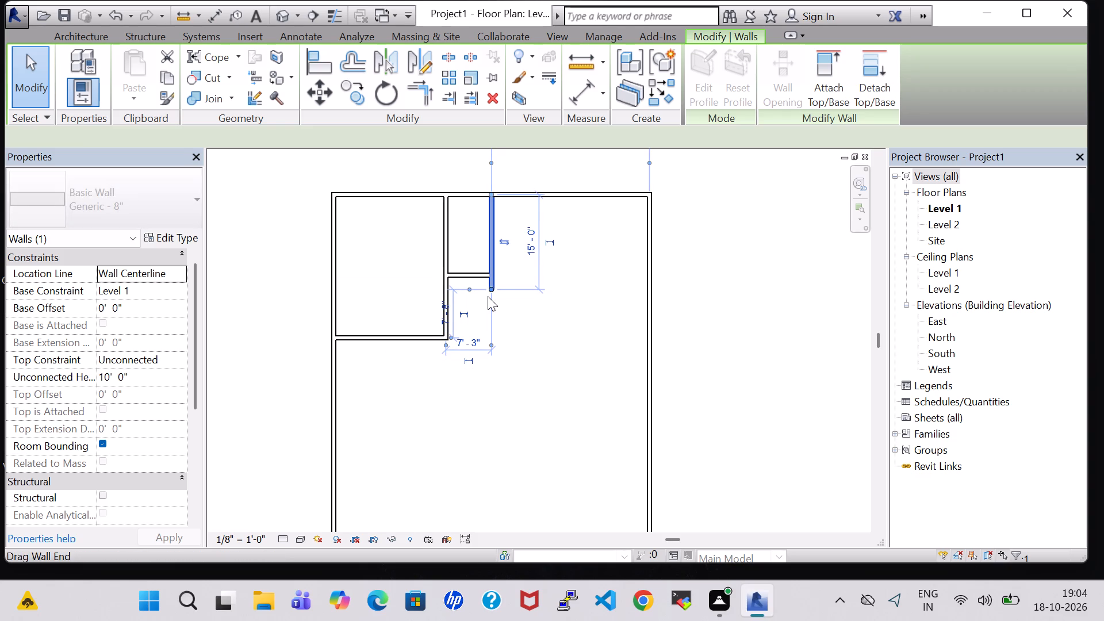
key("Up")
key("Down")
left_click(560, 325)
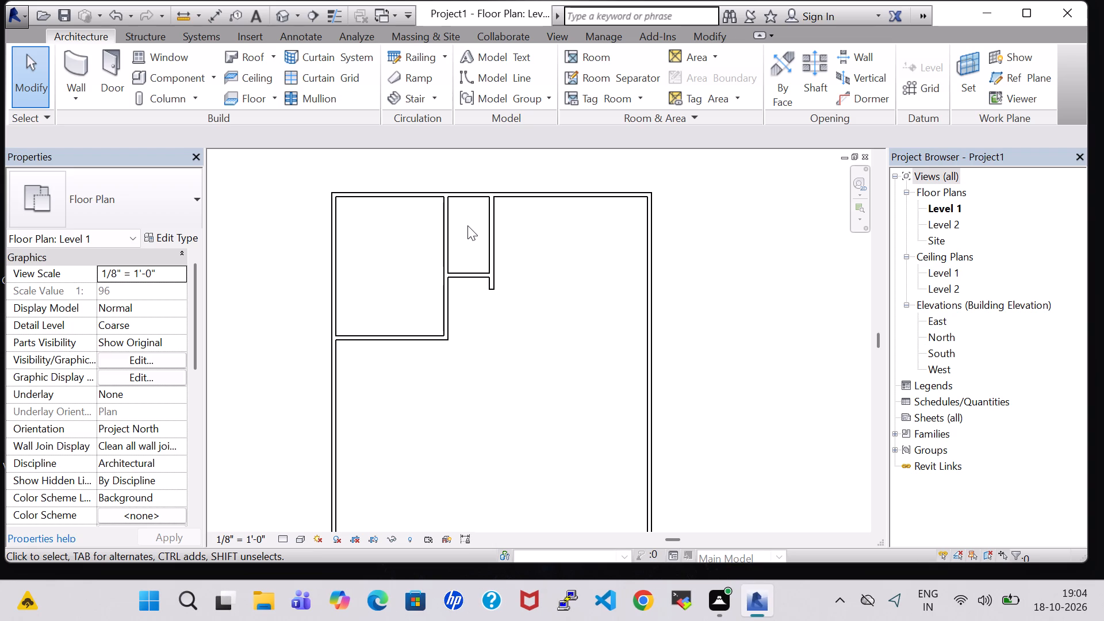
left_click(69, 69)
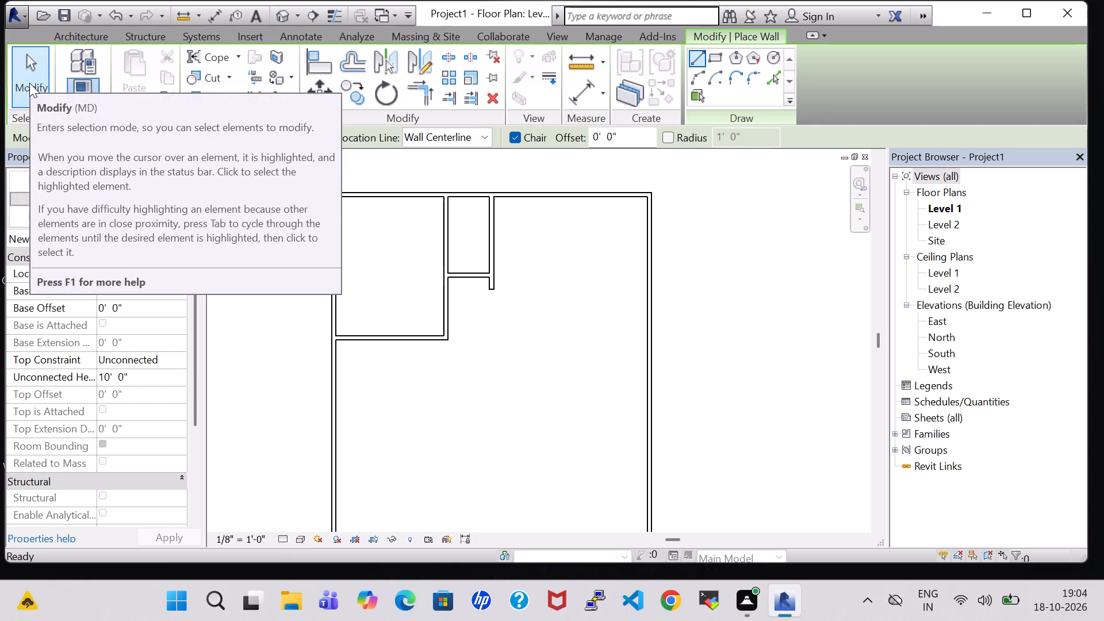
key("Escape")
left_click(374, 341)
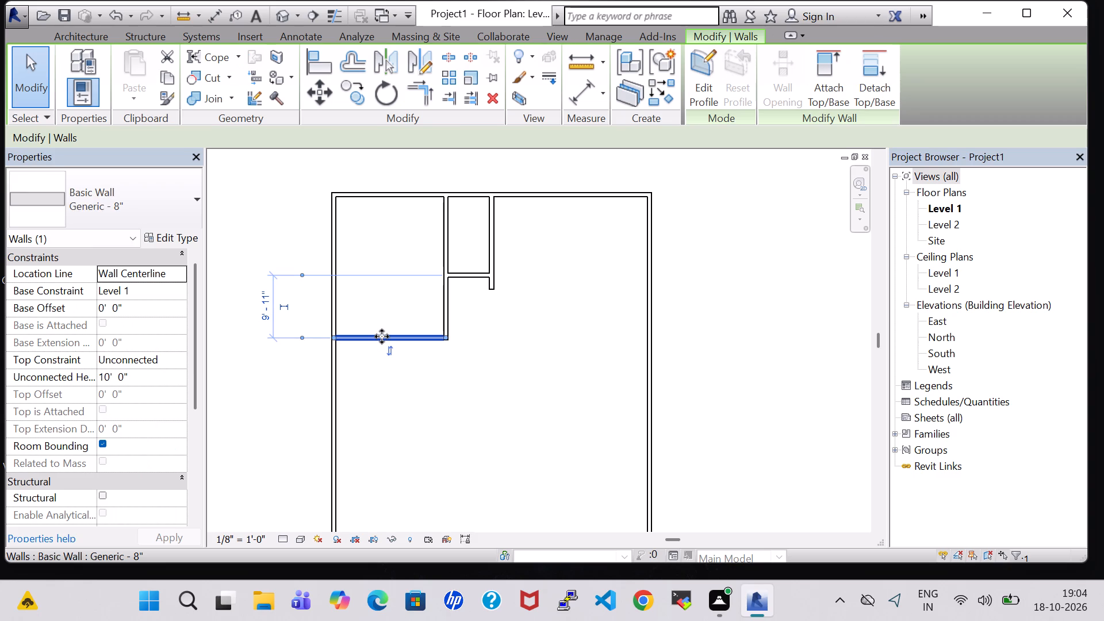
Draw a wall about 13'-4" long east from the west exterior wall, about 5'-7" north of the northwest room's south wall.
left_click(54, 37)
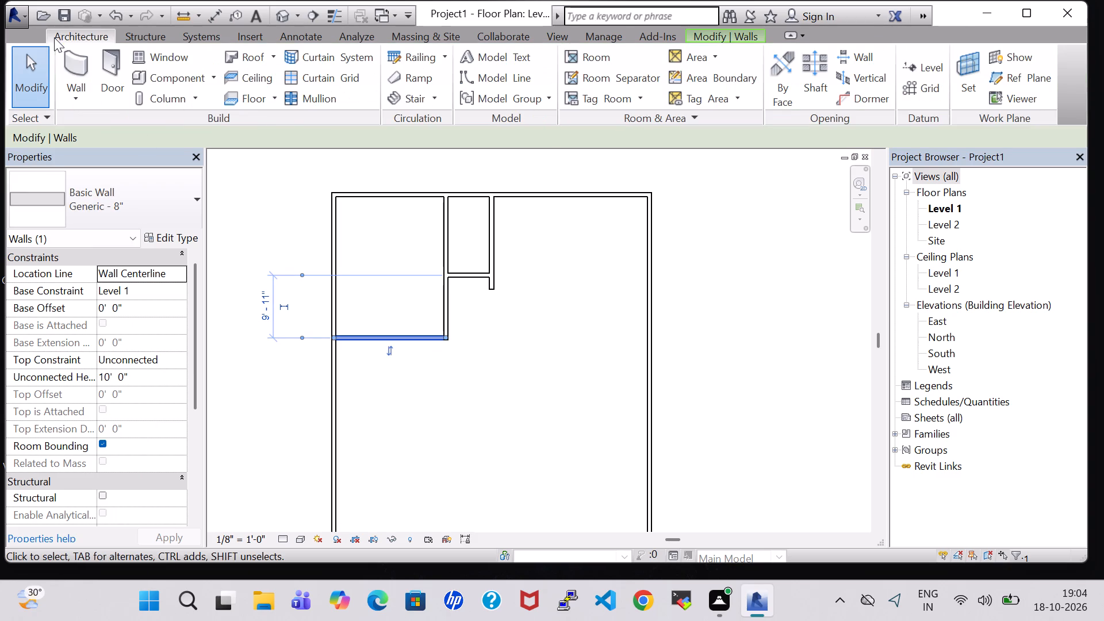
left_click(79, 56)
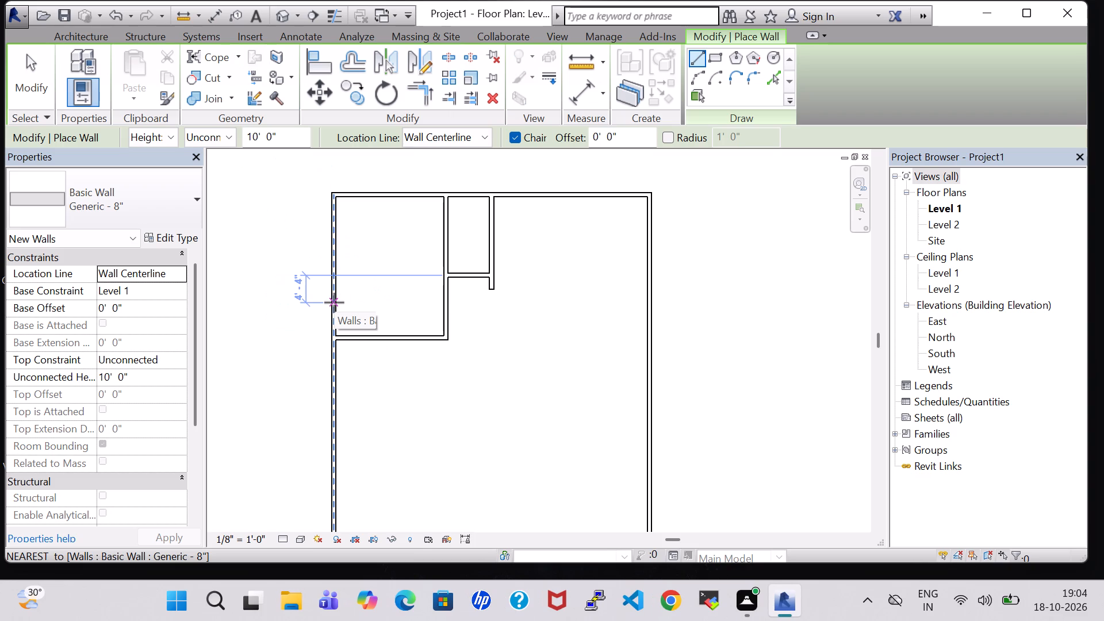
left_click(334, 302)
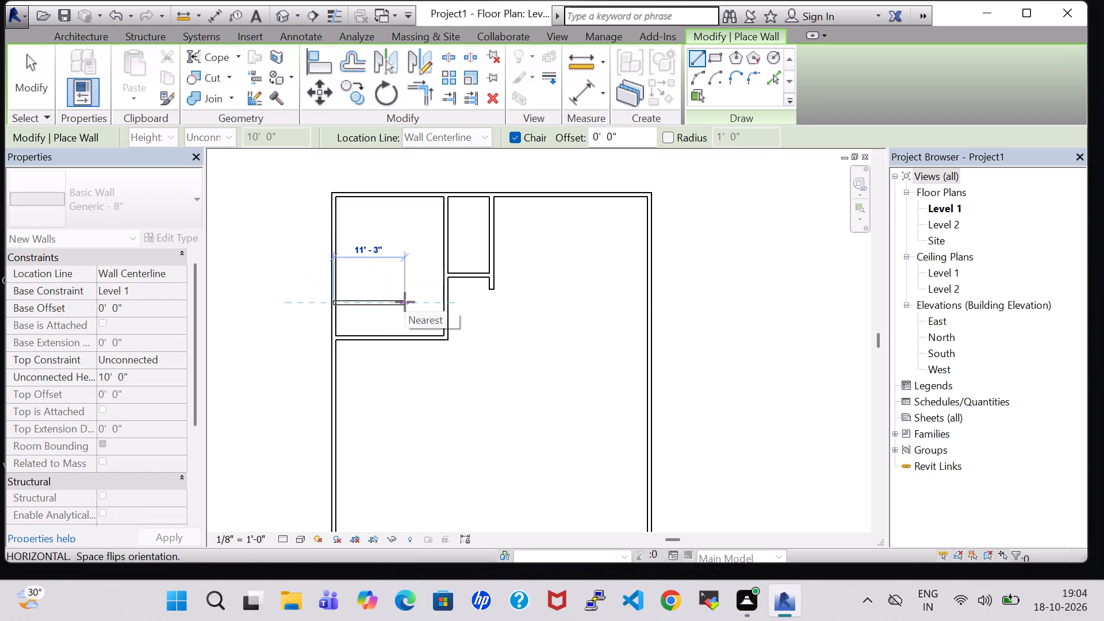
left_click(418, 302)
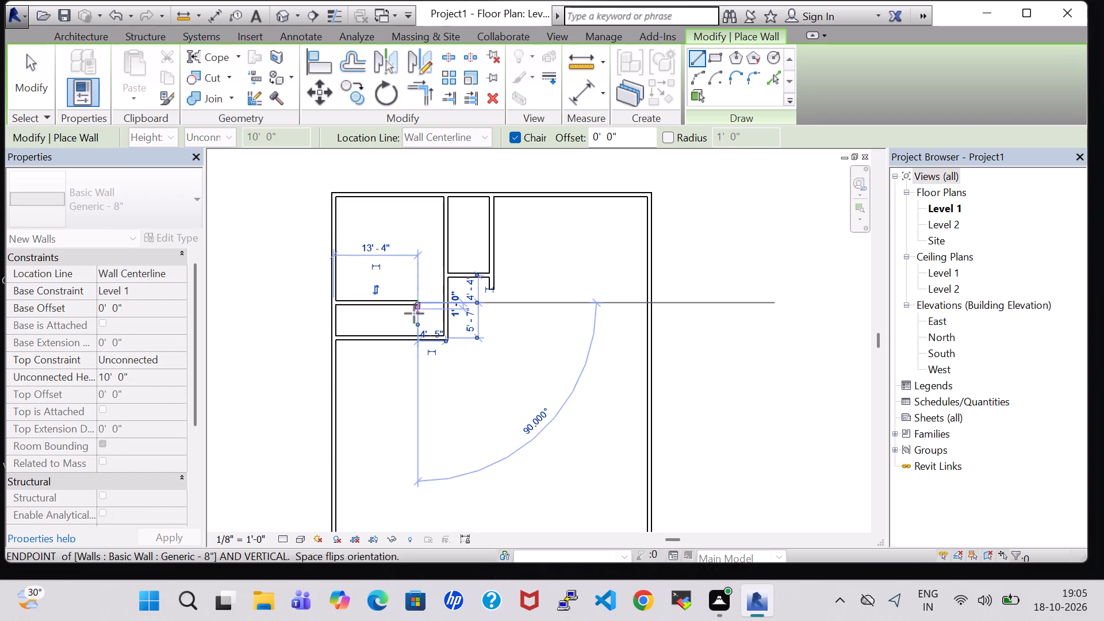
key("Escape")
Draw a wall about 5'-7" long from near that wall's east end south to the northwest room's south wall.
left_click(404, 306)
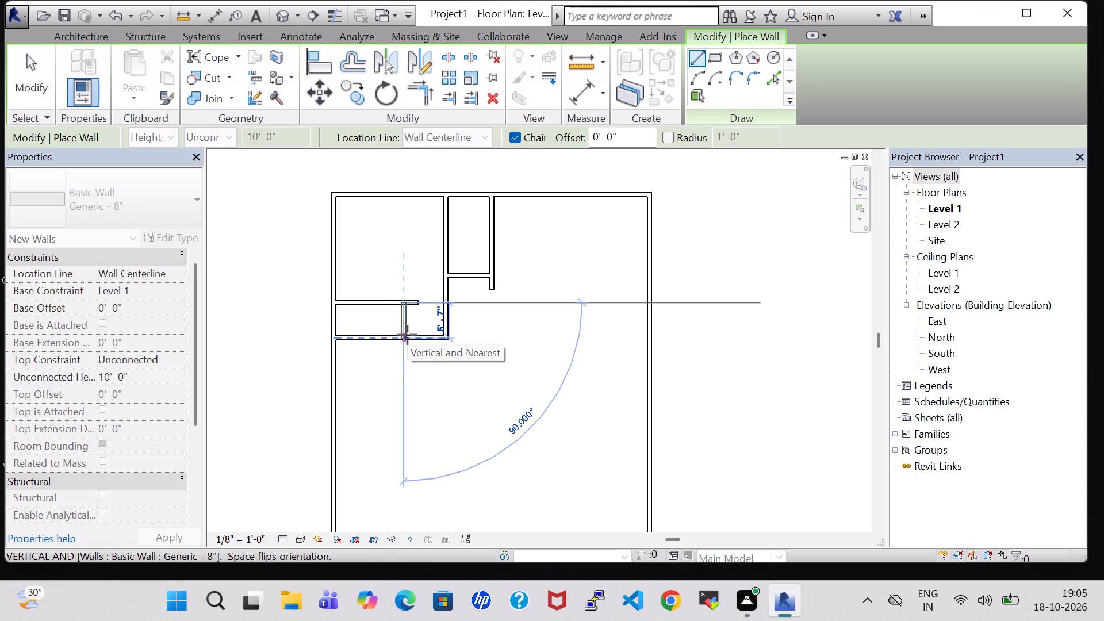
left_click(407, 335)
key("Escape")
key("Escape")
Shorten the projecting east stub of the northwest room's inner horizontal wall by nudging it west.
scroll(445, 338, "up", 4)
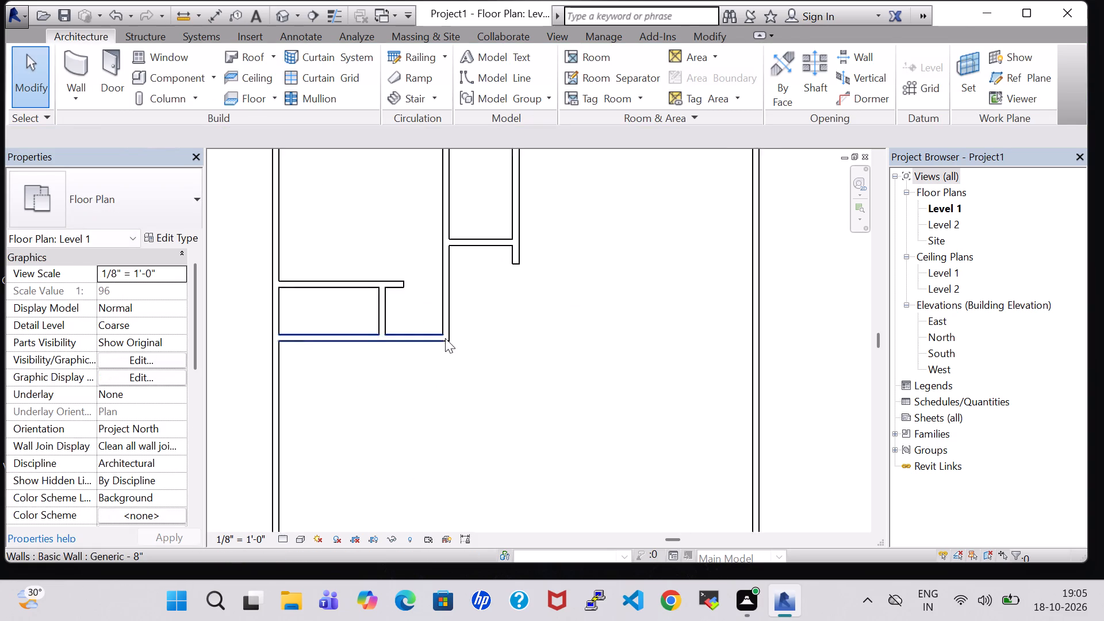
scroll(445, 338, "up", 1)
left_click(386, 271)
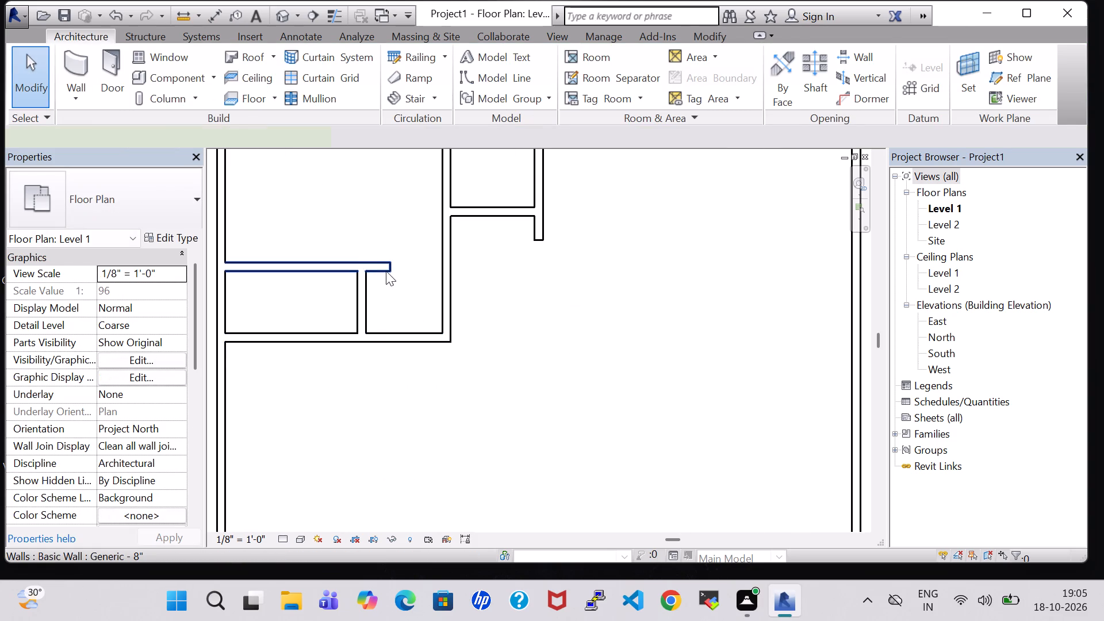
key("Left")
key("Left")
key("Left")
left_click(505, 273)
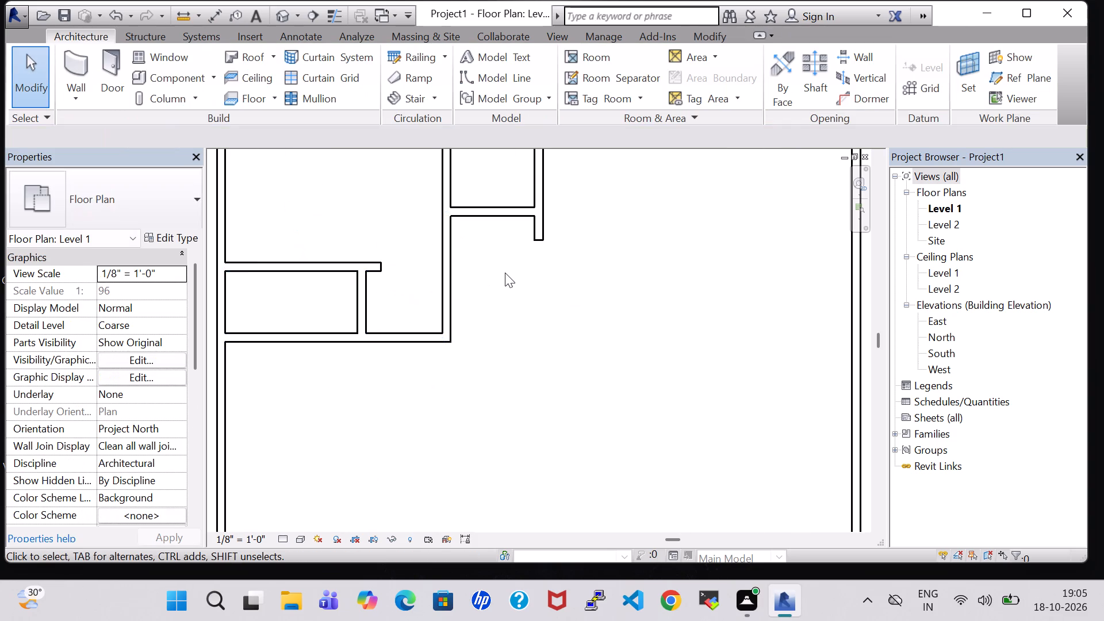
Draw a wall about 18'-4" south from the northwest room's southeast corner, then about 17'-9" west to the exterior wall.
scroll(504, 278, "down", 7)
left_click(1065, 343)
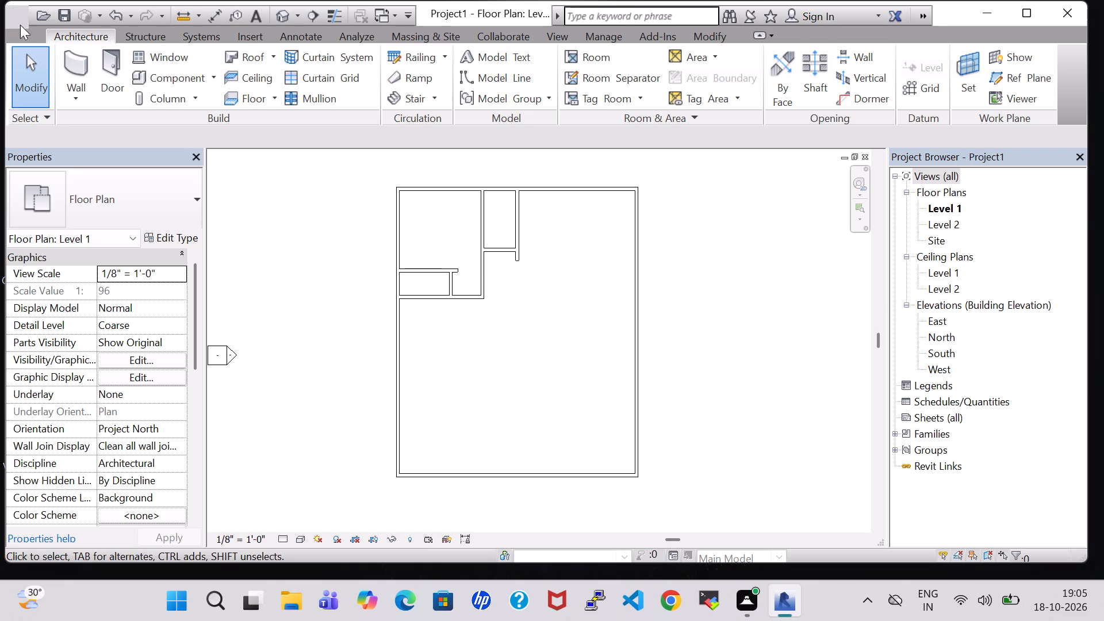
left_click(82, 53)
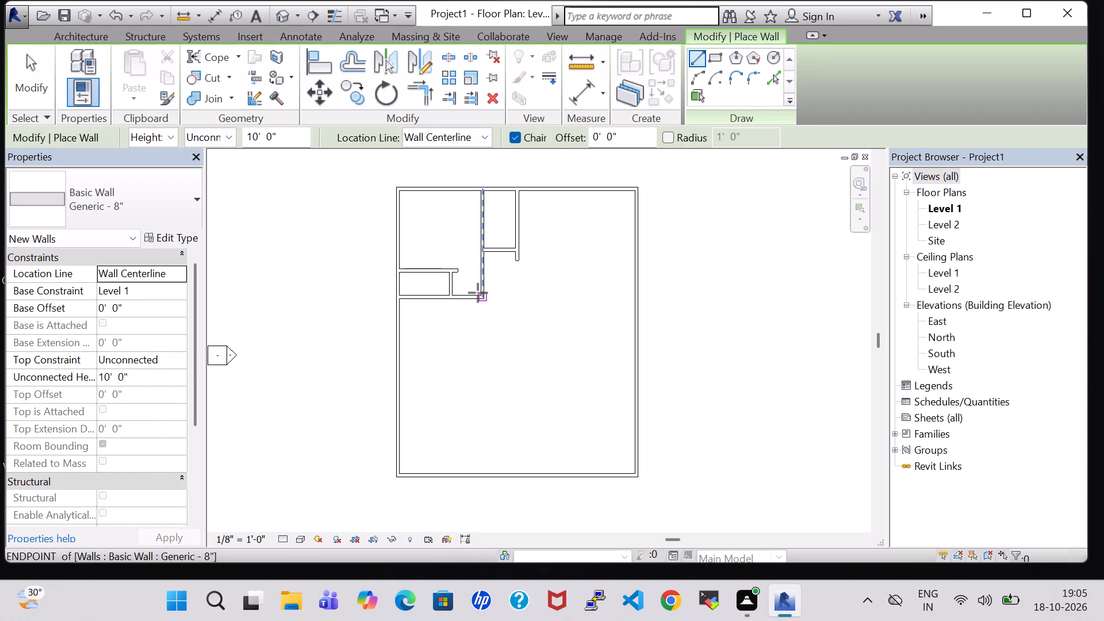
left_click(485, 297)
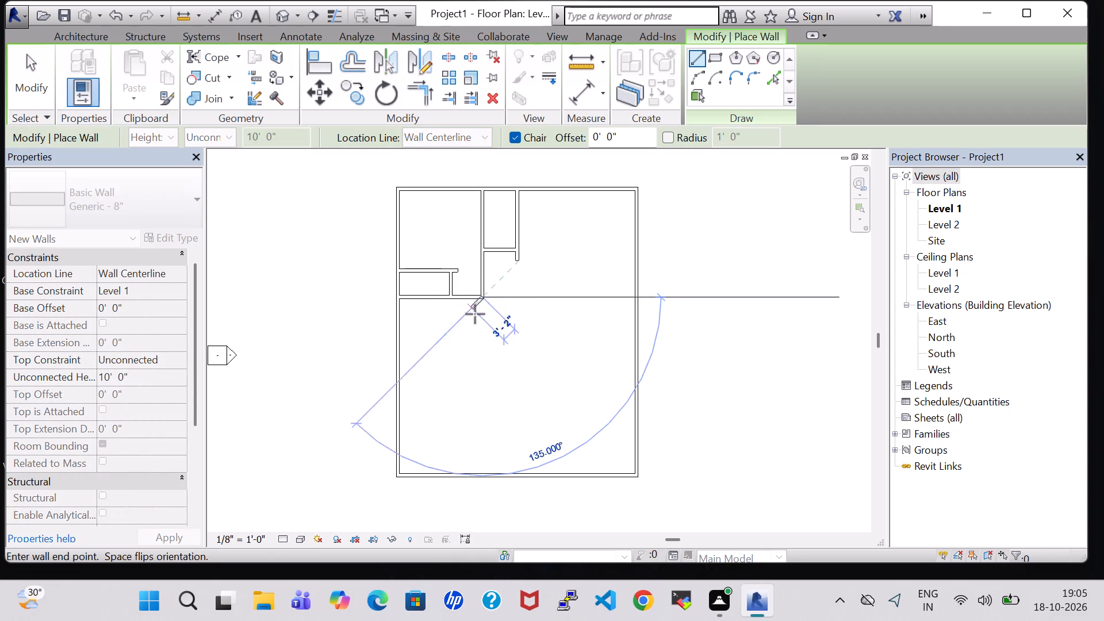
left_click(484, 385)
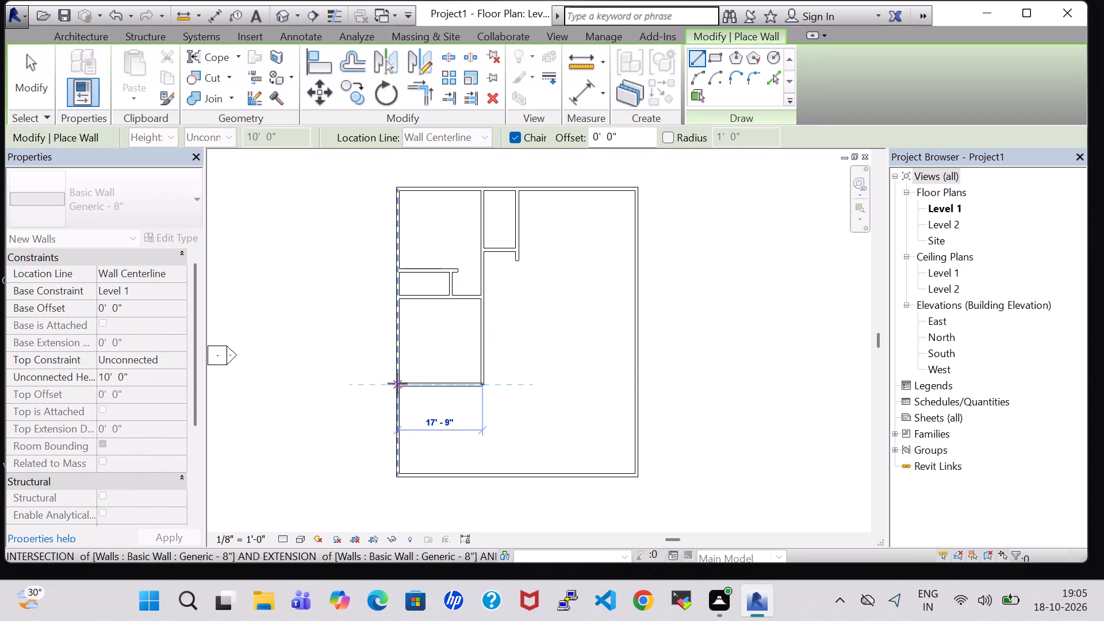
left_click(397, 384)
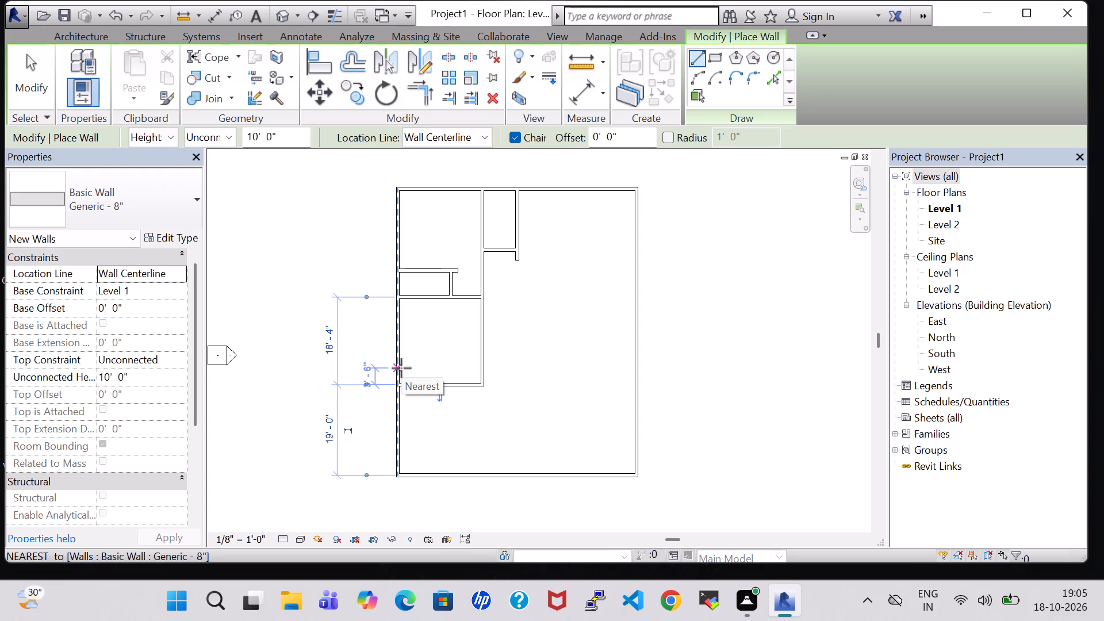
key("Escape")
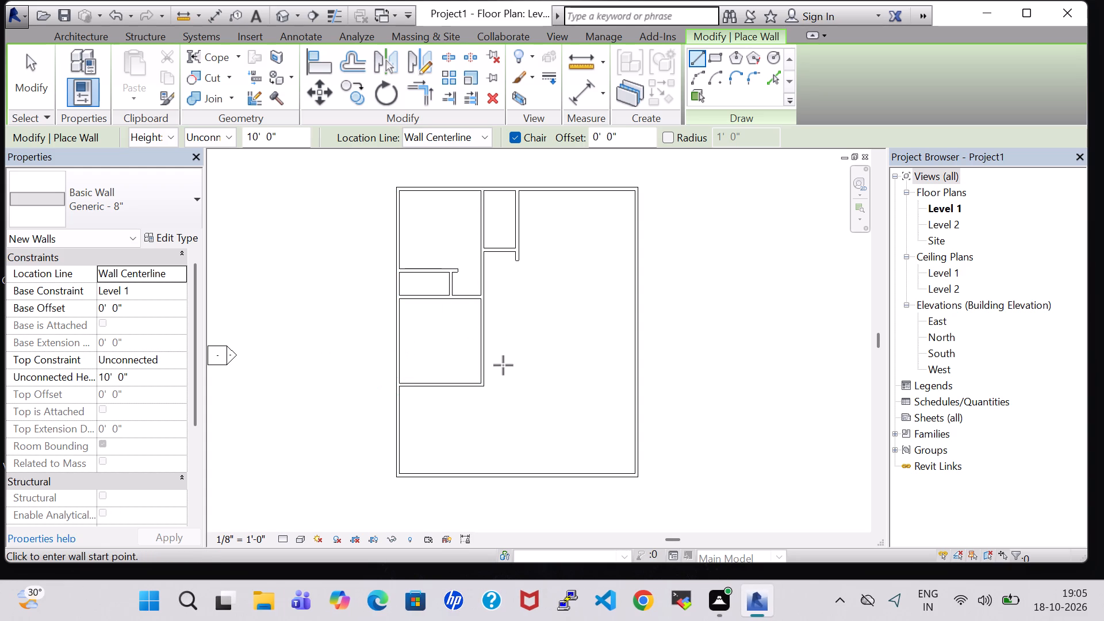
Draw a wall about 17'-9" long west to the exterior wall, 9'-0" south of the second west room's south wall.
left_click(482, 428)
left_click(390, 434)
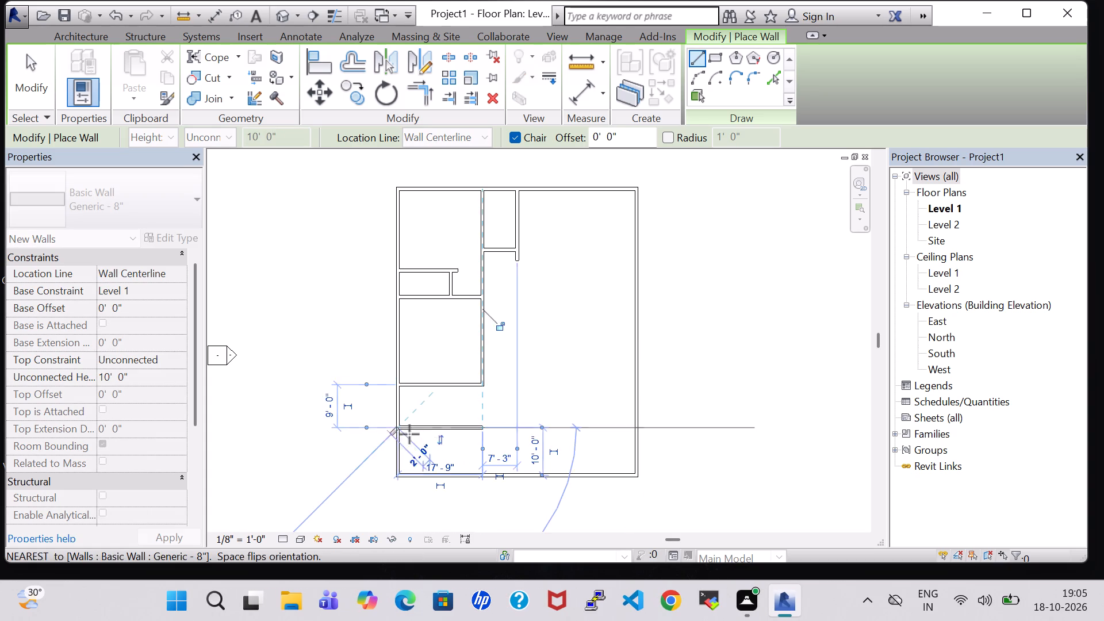
Nudge the southernmost west partition south until it sits 10'-6" from the second west room's south wall.
key("Escape")
key("Escape")
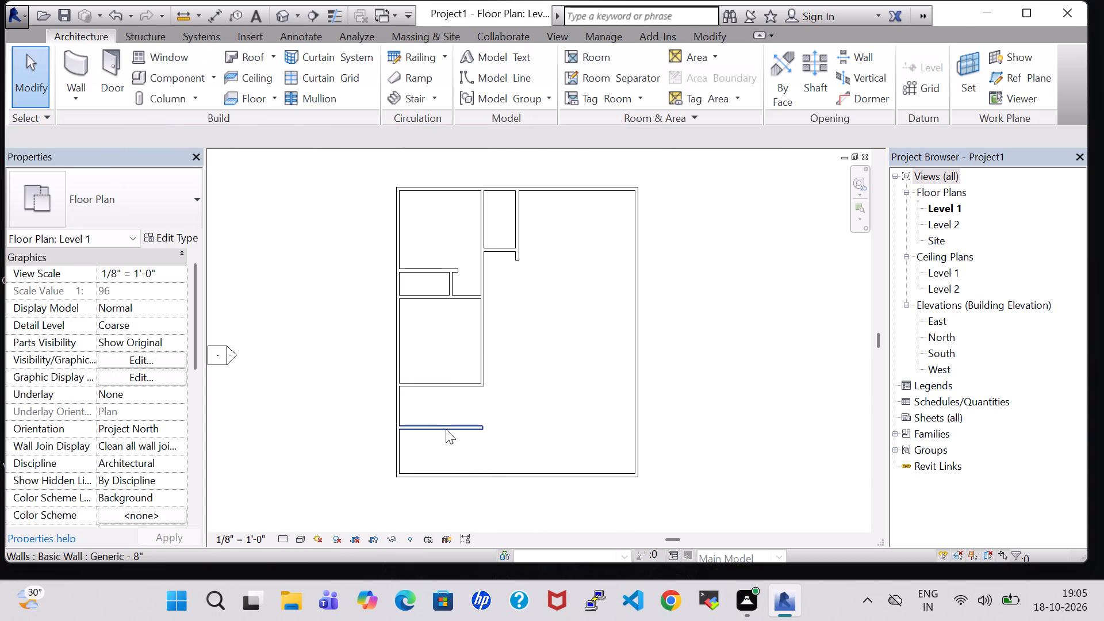
left_click(442, 427)
key("Down")
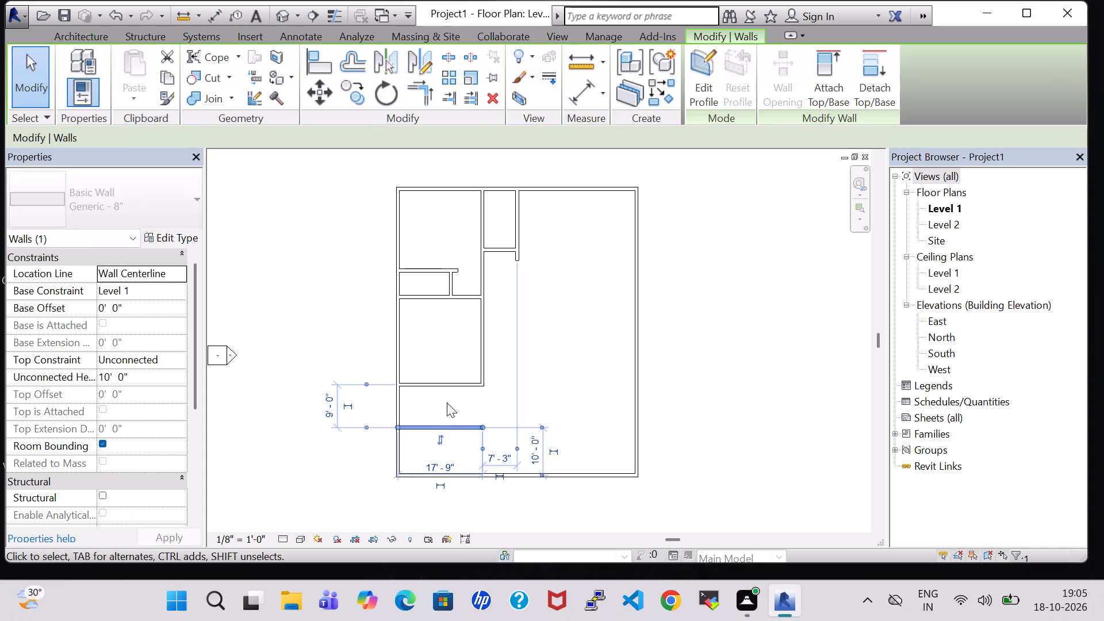
key("Down")
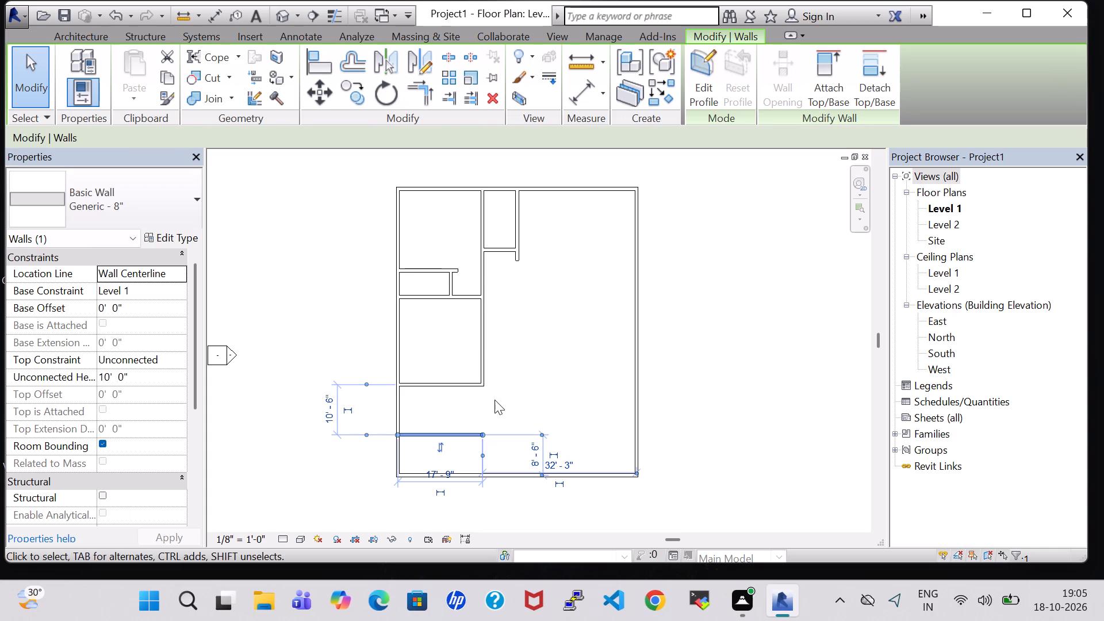
left_click(527, 380)
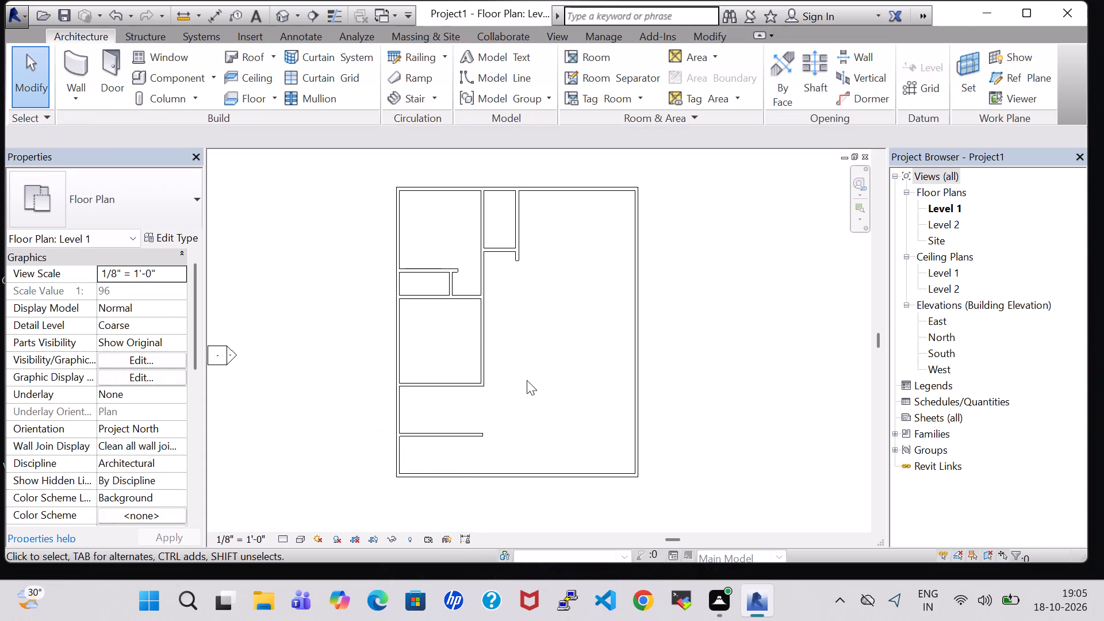
Draw two walls about 8'-6" south to the exterior wall, one 11'-1" from the west exterior wall, one from the partition's east end.
left_click(82, 72)
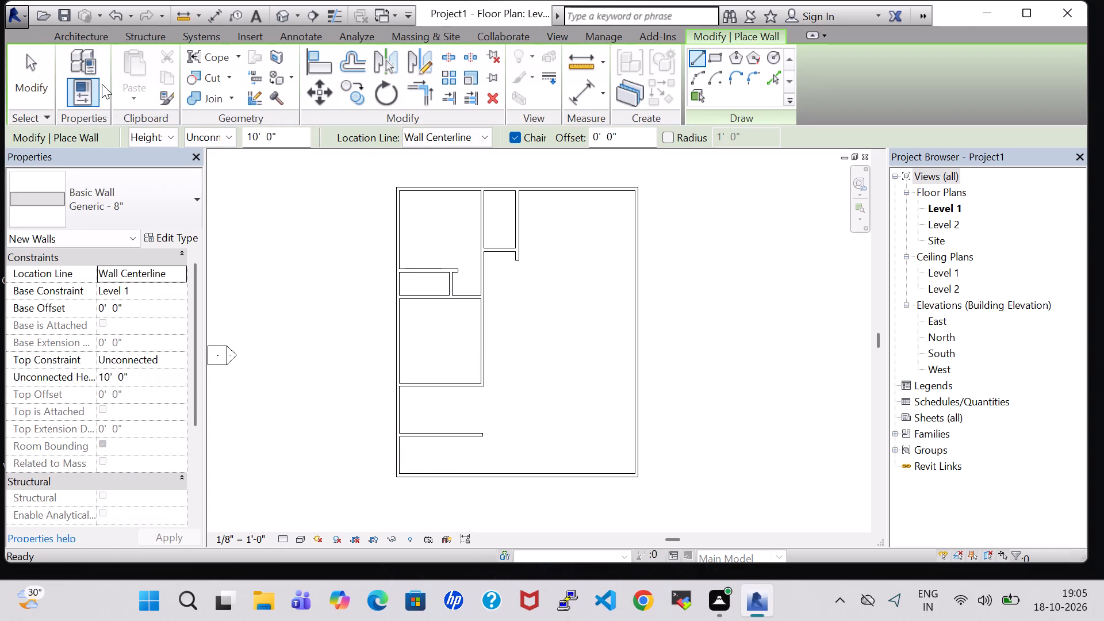
left_click(454, 435)
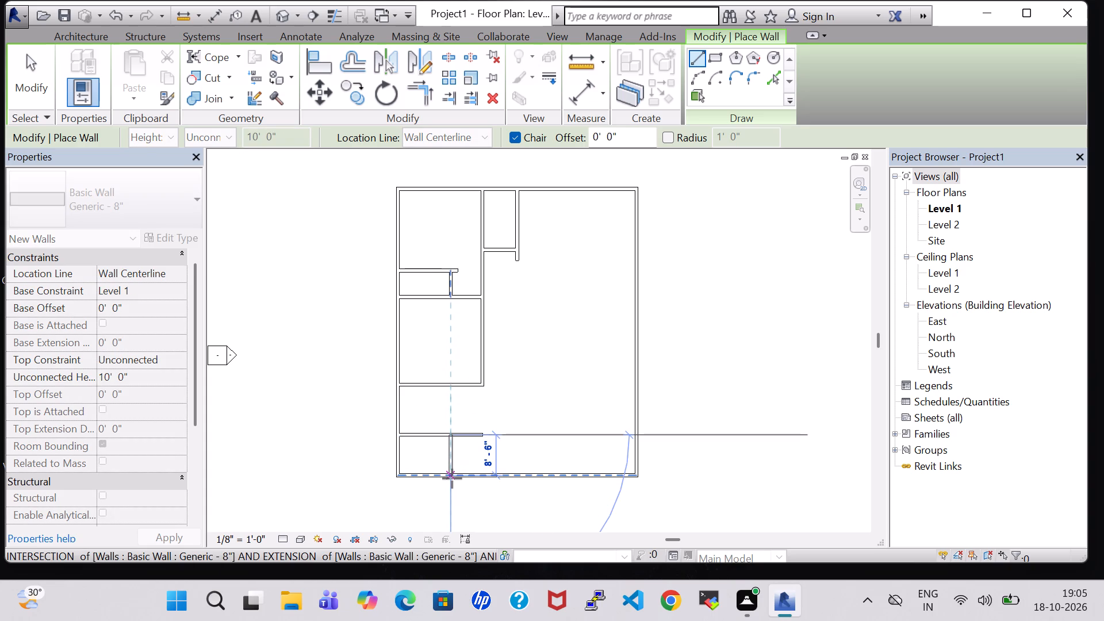
left_click(452, 478)
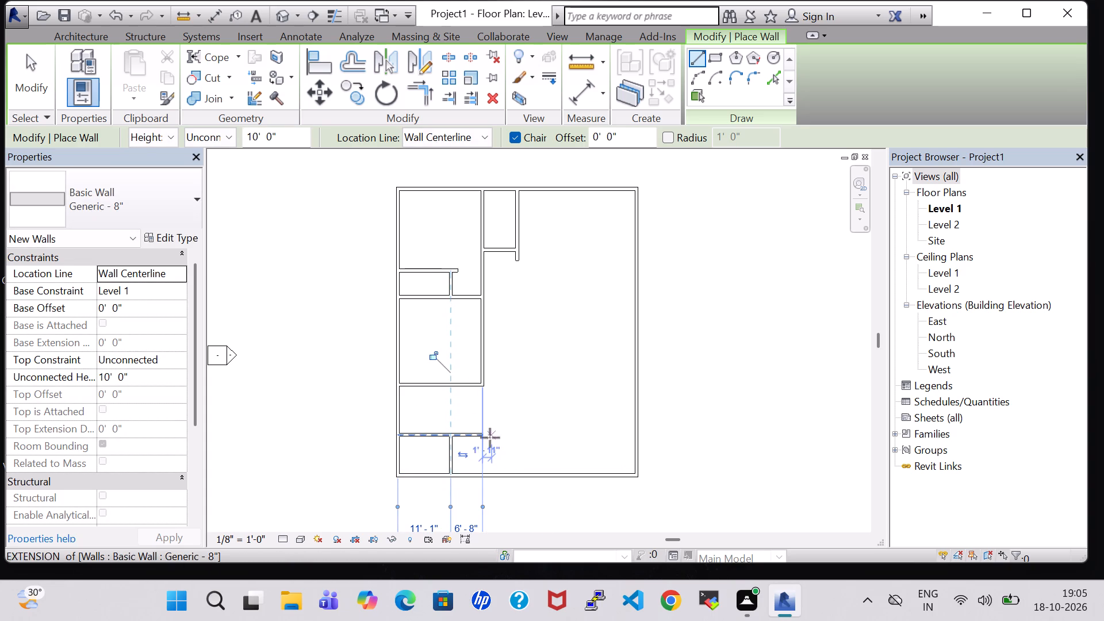
left_click(481, 435)
left_click(483, 470)
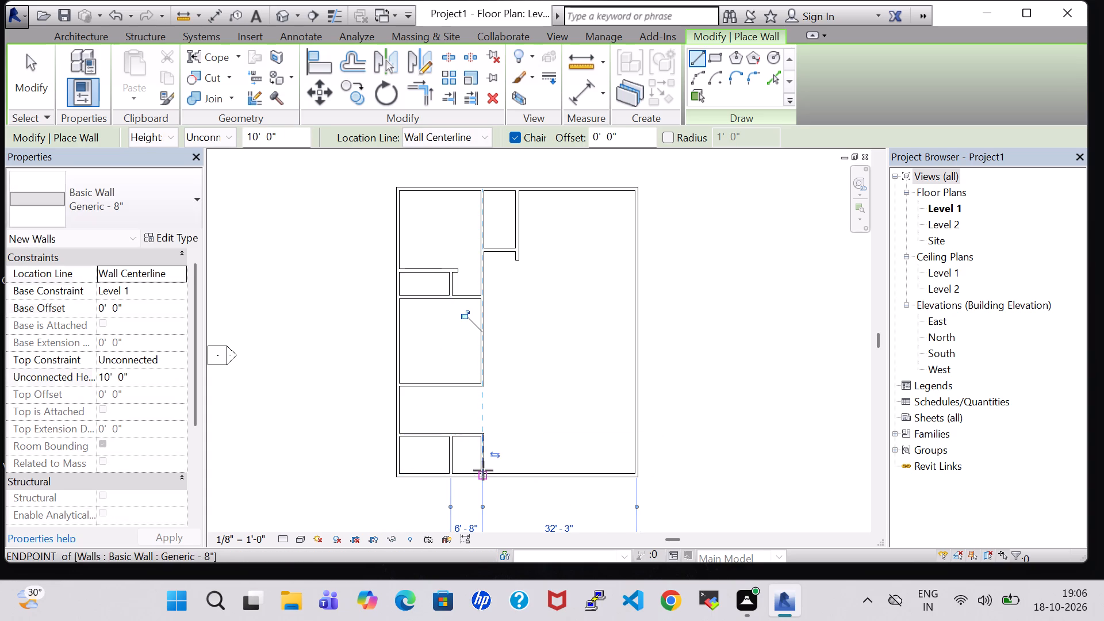
key("Escape")
key("Escape")
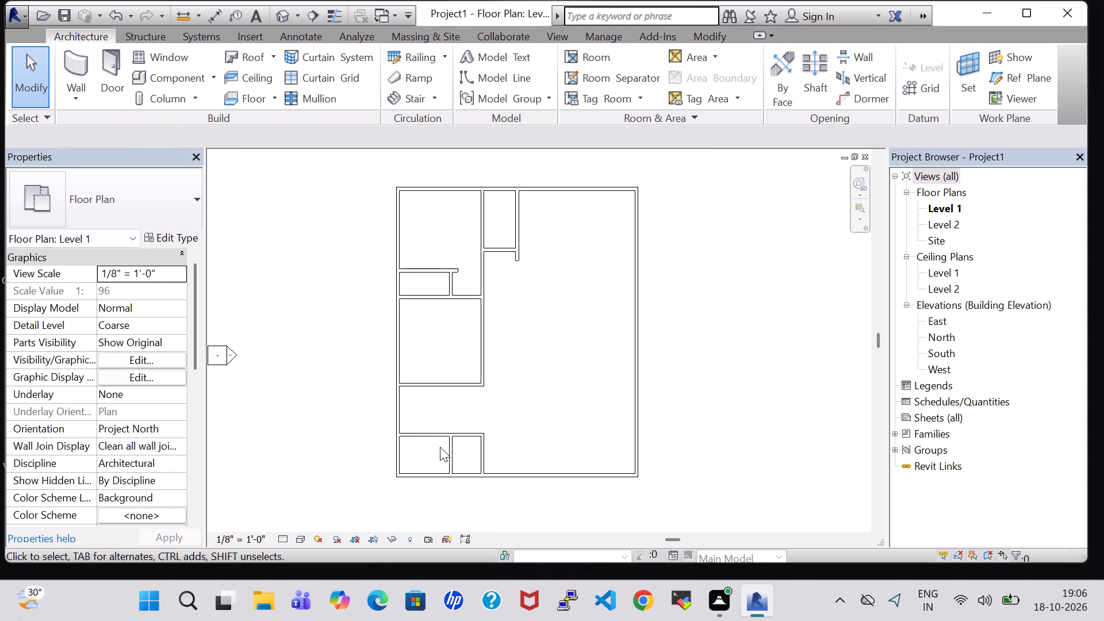
Extend the building with exterior walls about 17'-6" south from the southwest corner, 50'-0" east, and north to the southeast corner.
scroll(513, 435, "down", 1)
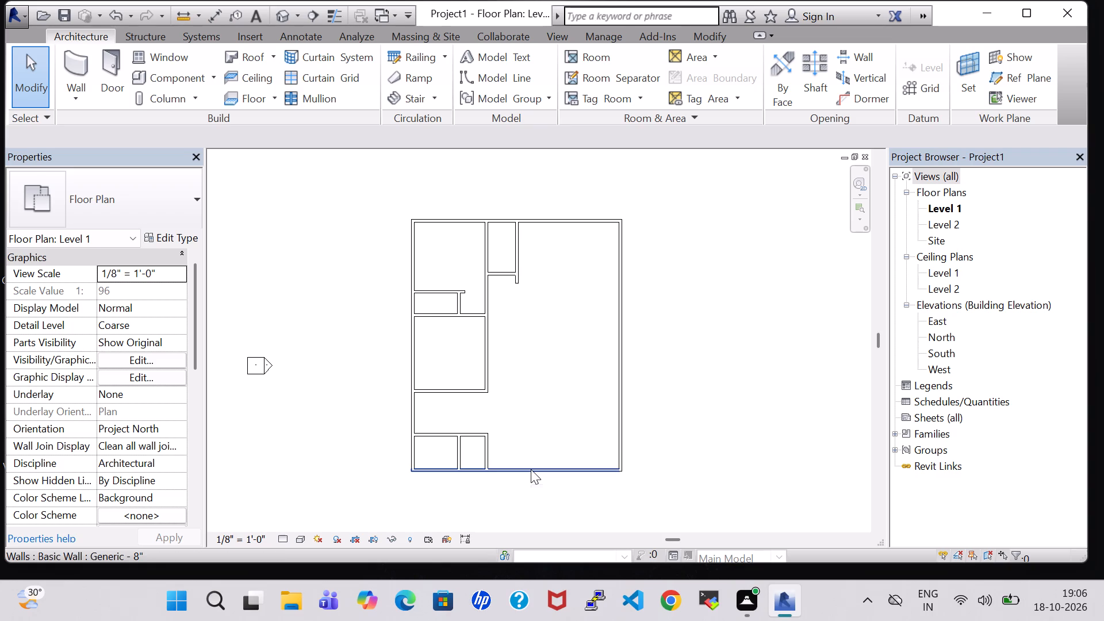
scroll(531, 469, "down", 1)
middle_click_drag(544, 402, 538, 267)
left_click(78, 57)
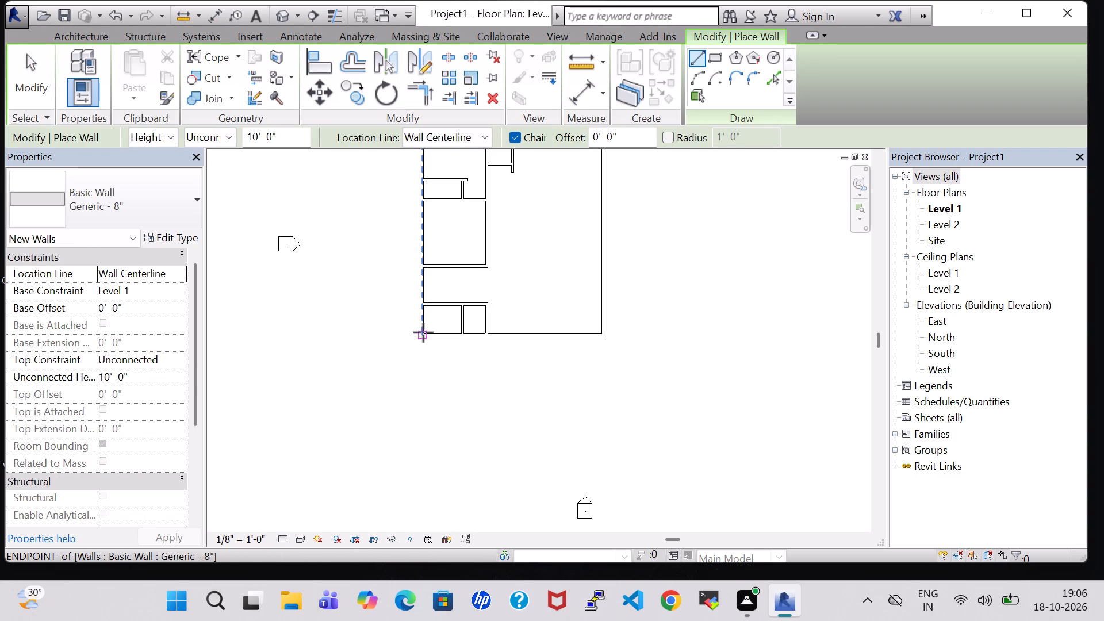
left_click(423, 335)
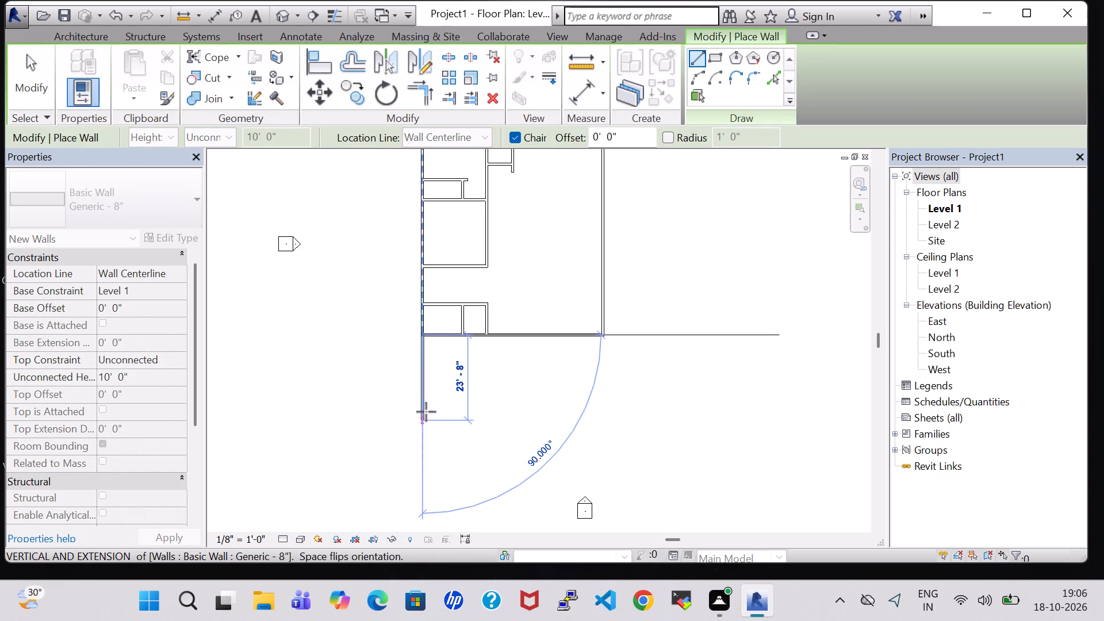
left_click(422, 398)
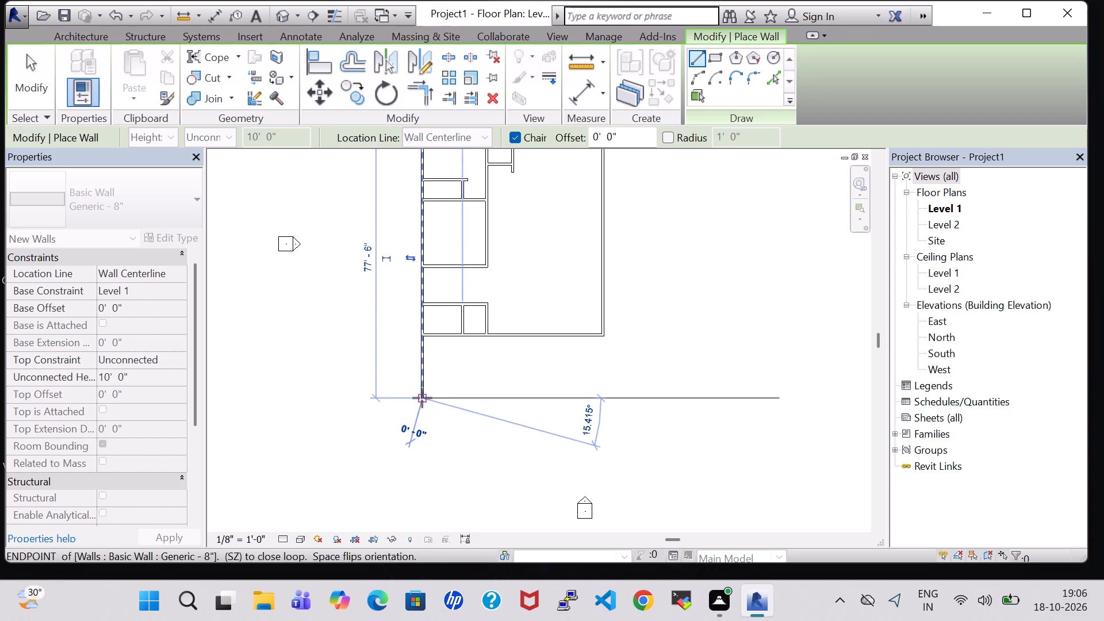
left_click(605, 398)
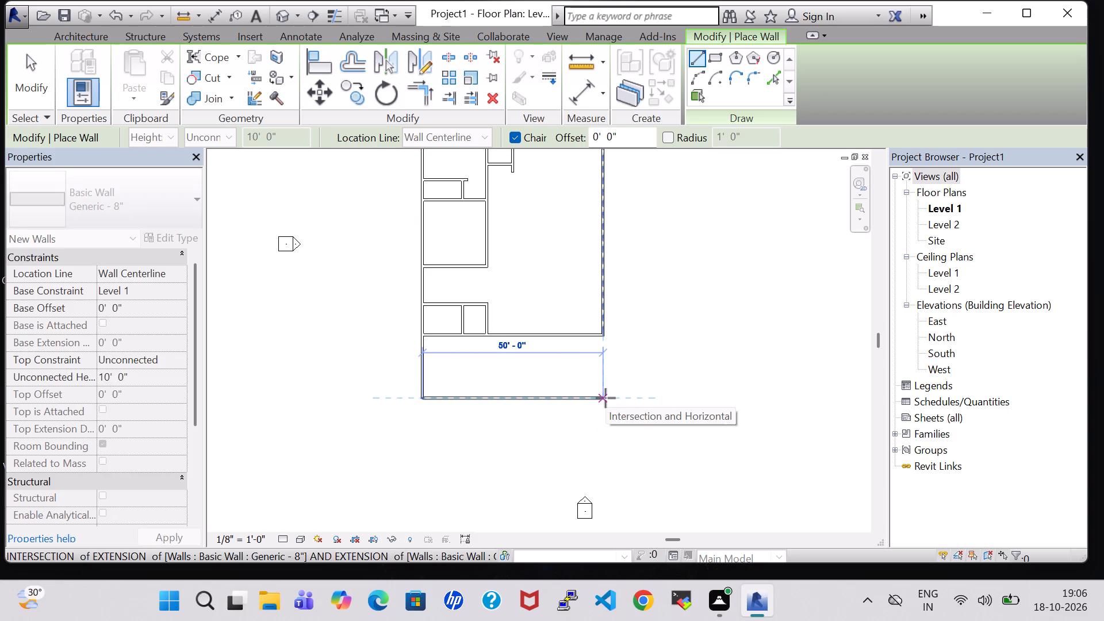
left_click(601, 335)
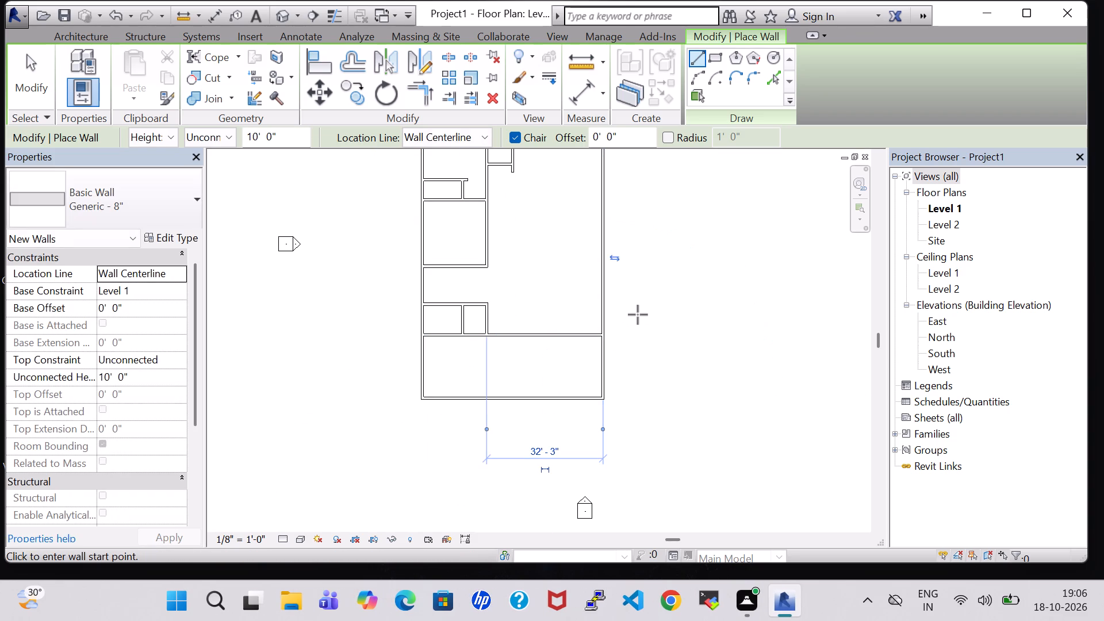
key("Escape")
key("Escape")
Draw a wall about 17'-6" long dividing the new south extension, in line with the small southwest room's east wall.
left_click(76, 52)
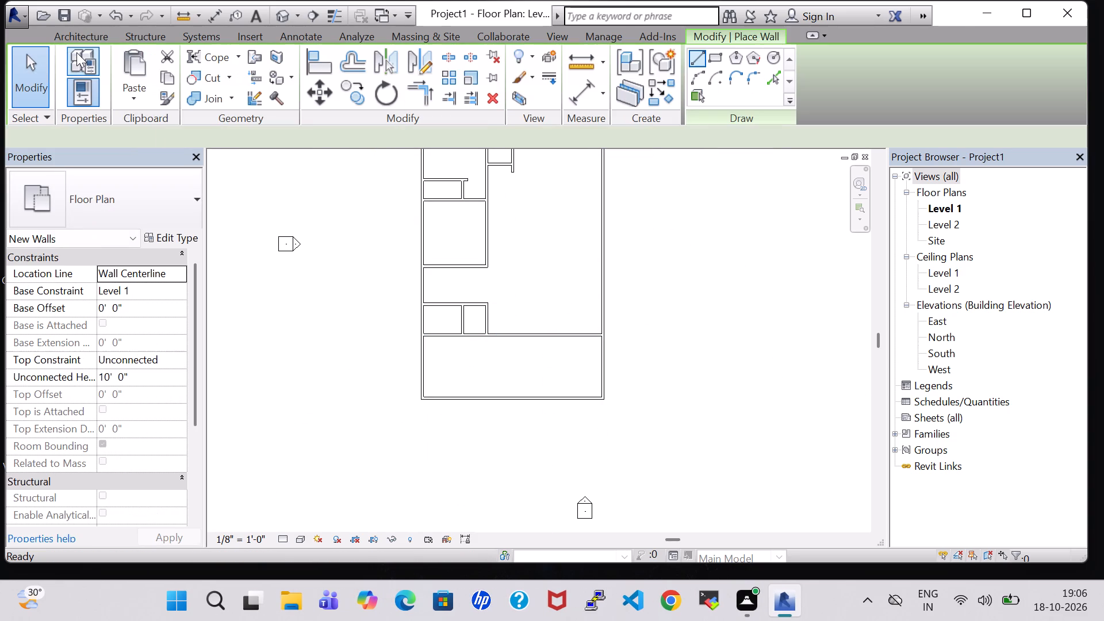
left_click(488, 341)
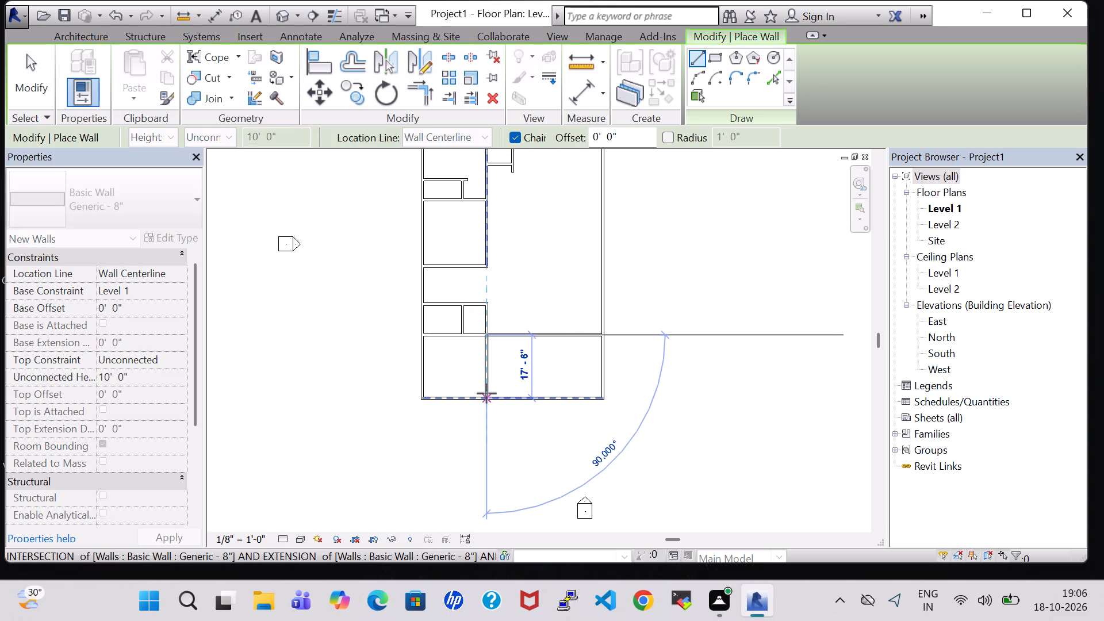
left_click(486, 393)
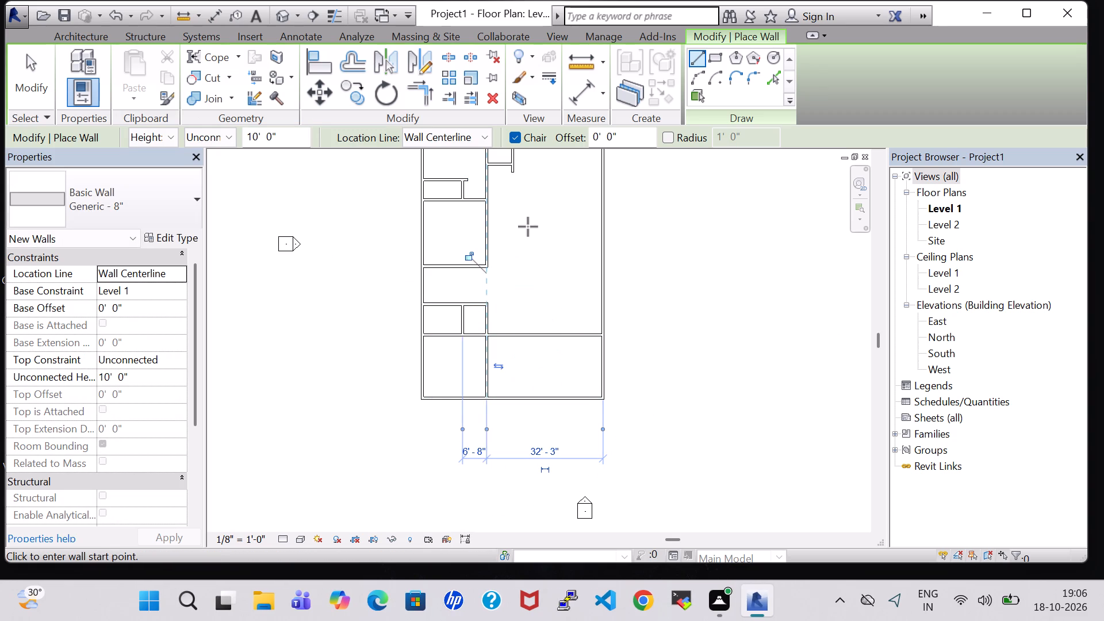
Continue the short wall stub south to align with the northwest room's south wall, and run a wall 25'-0" east to the exterior wall.
middle_click_drag(527, 224, 527, 336)
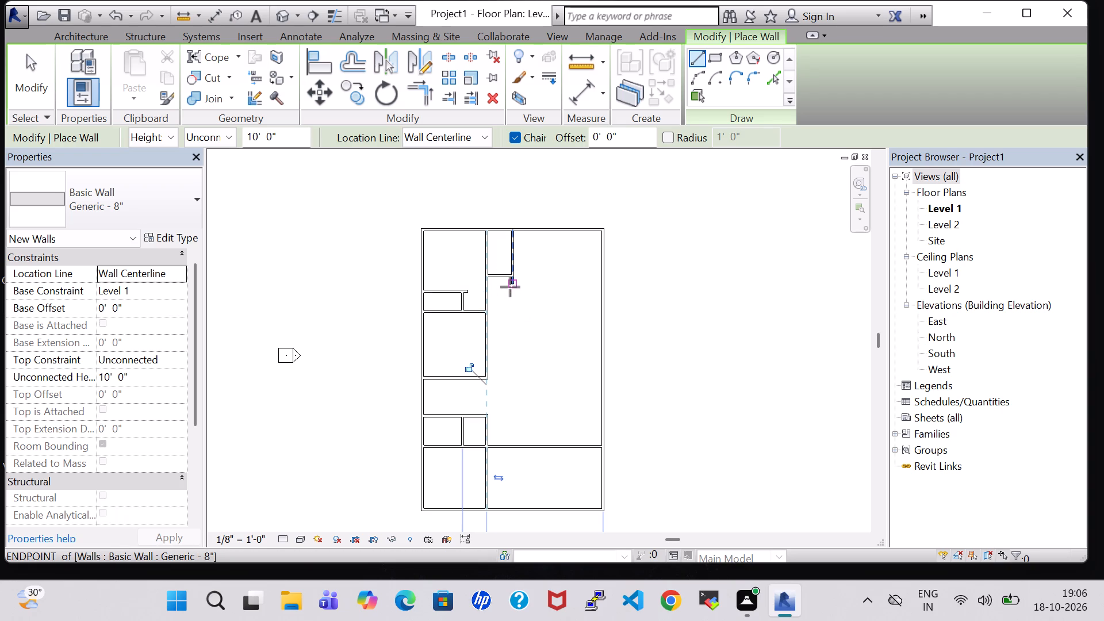
scroll(510, 286, "up", 4)
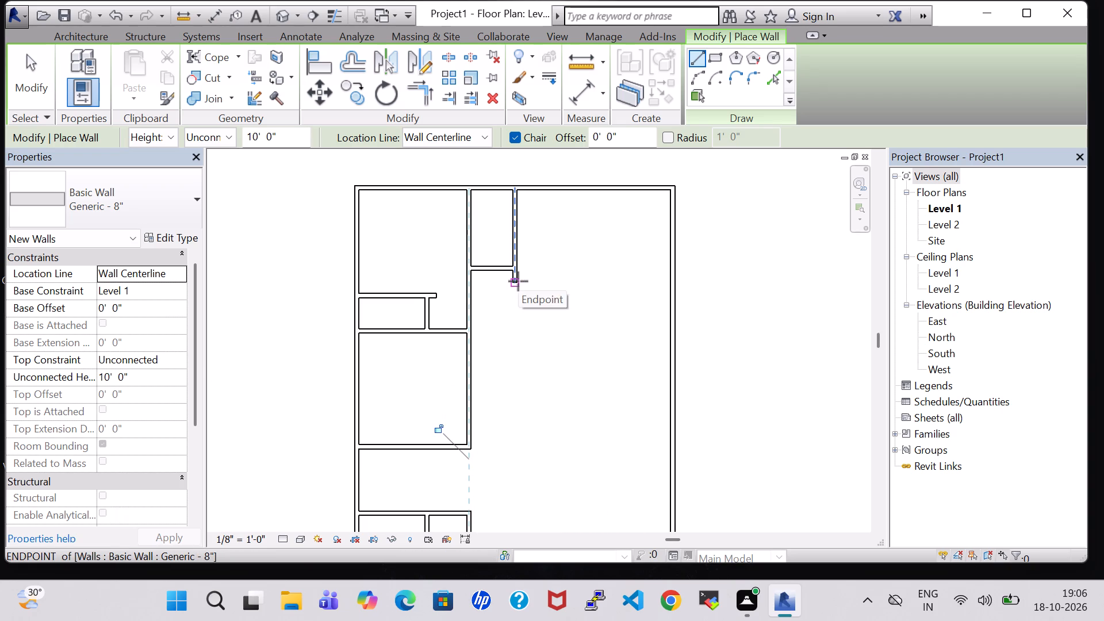
left_click(516, 281)
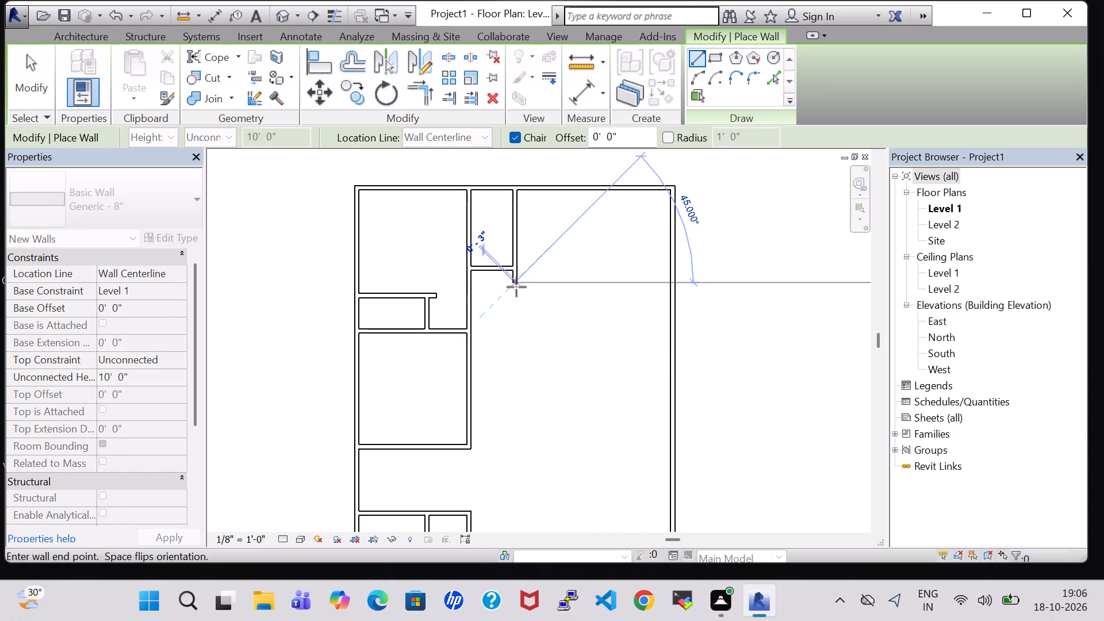
left_click(516, 328)
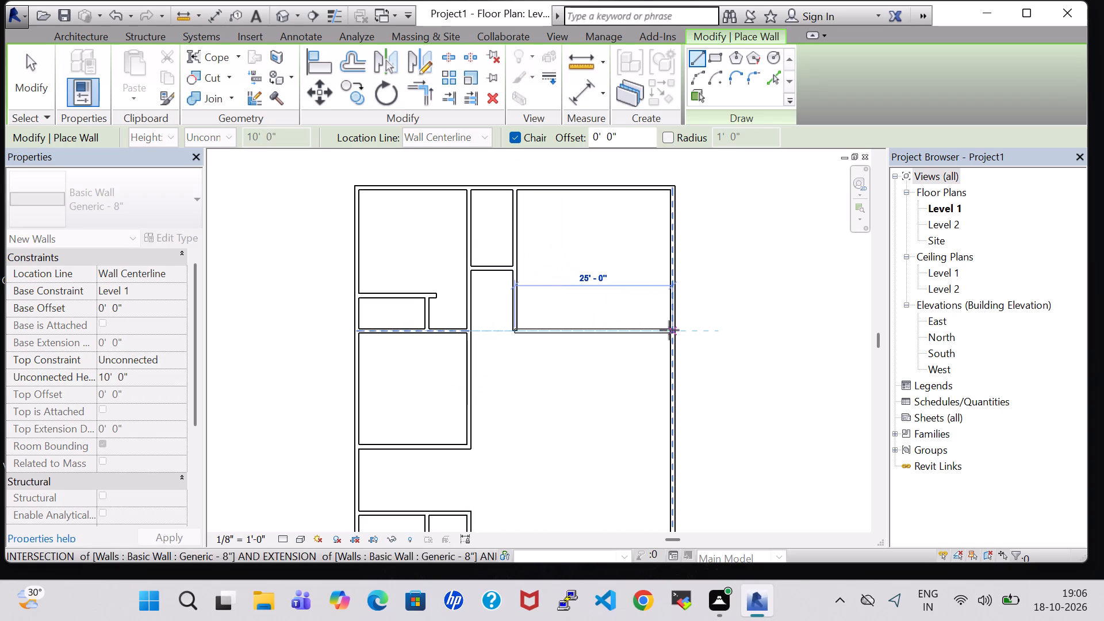
left_click(669, 330)
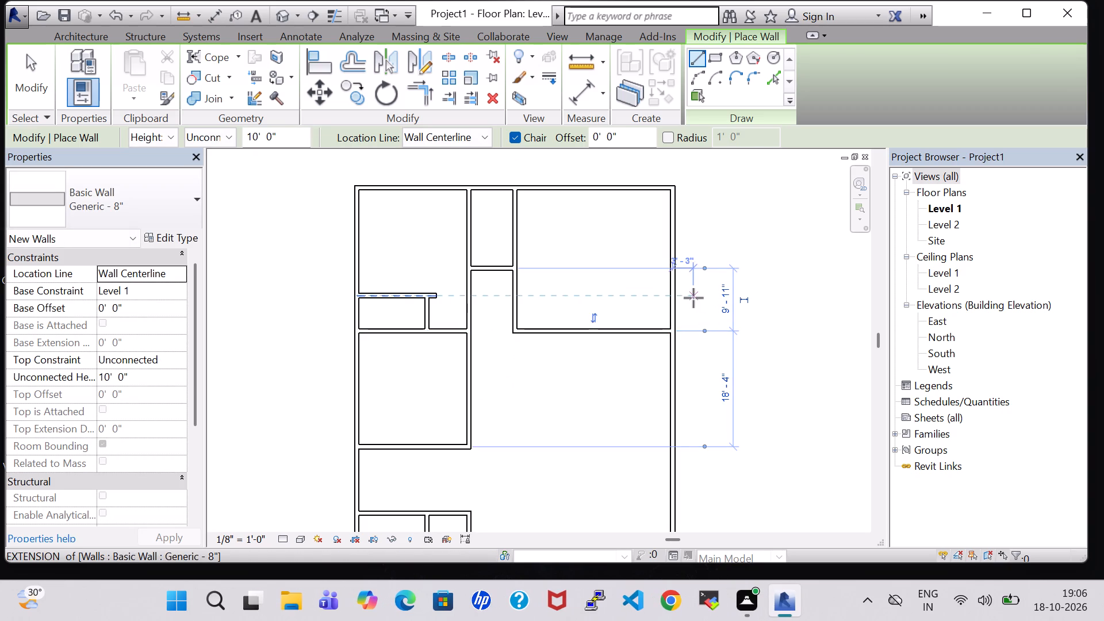
key("Escape")
key("Escape")
Draw a 25'-0" wall across the northeast room to the east exterior wall, in line with the northwest room's inner horizontal wall.
left_click(83, 55)
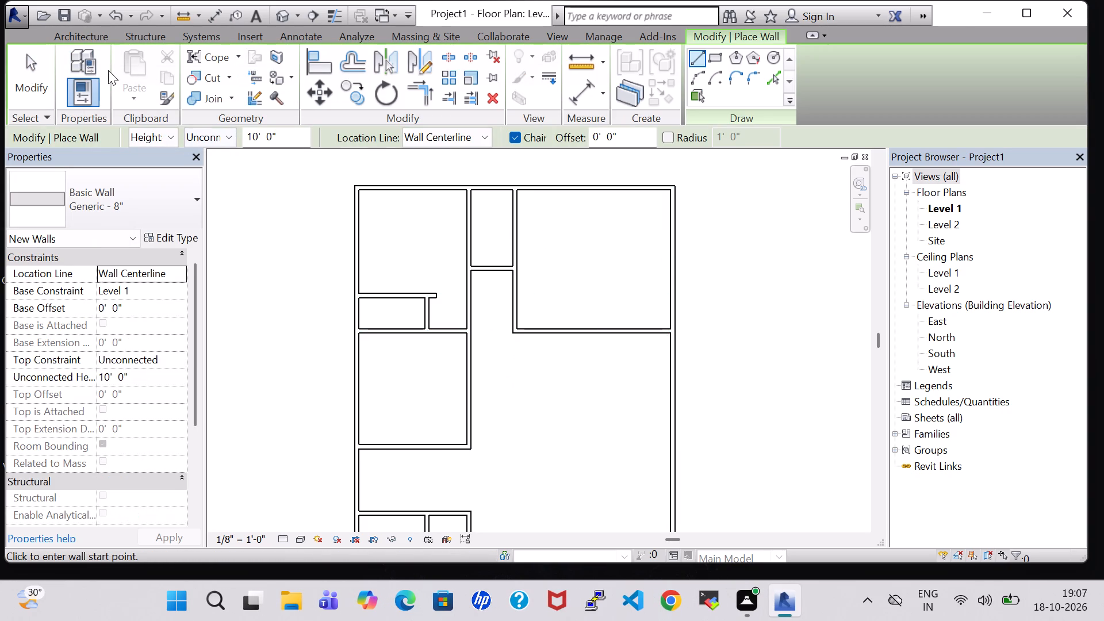
left_click(95, 27)
left_click(94, 34)
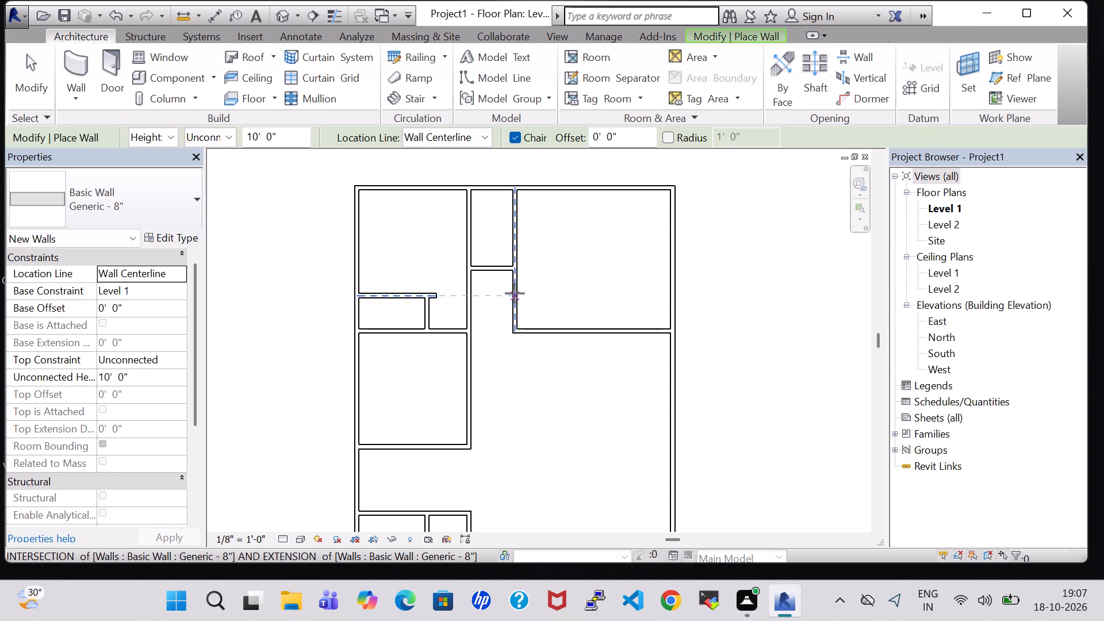
left_click(515, 293)
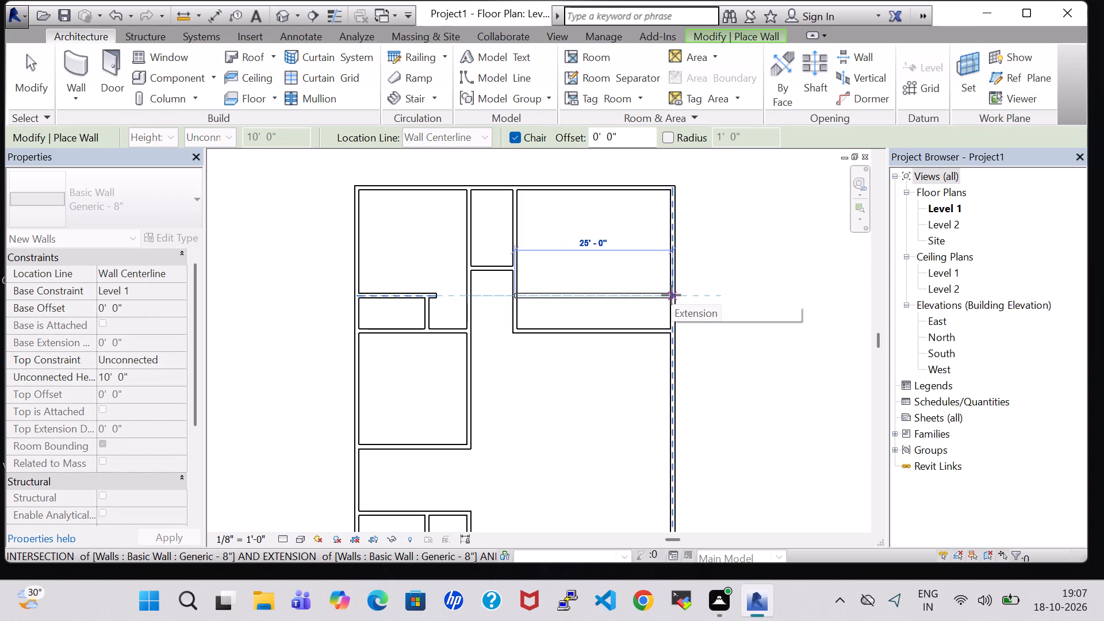
left_click(671, 295)
key("Escape")
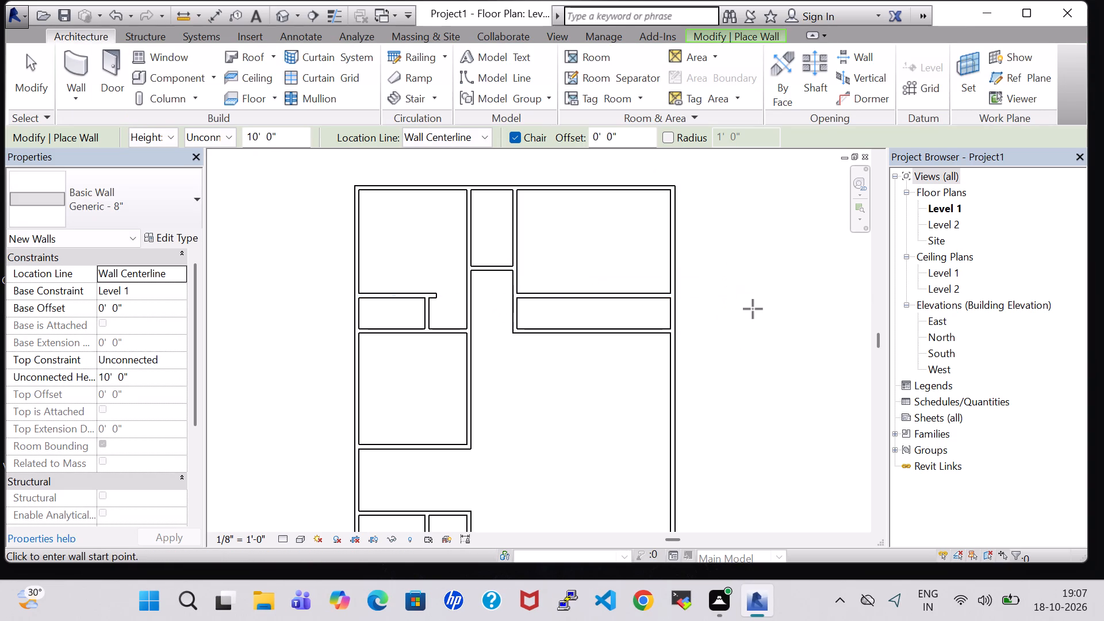
key("Escape")
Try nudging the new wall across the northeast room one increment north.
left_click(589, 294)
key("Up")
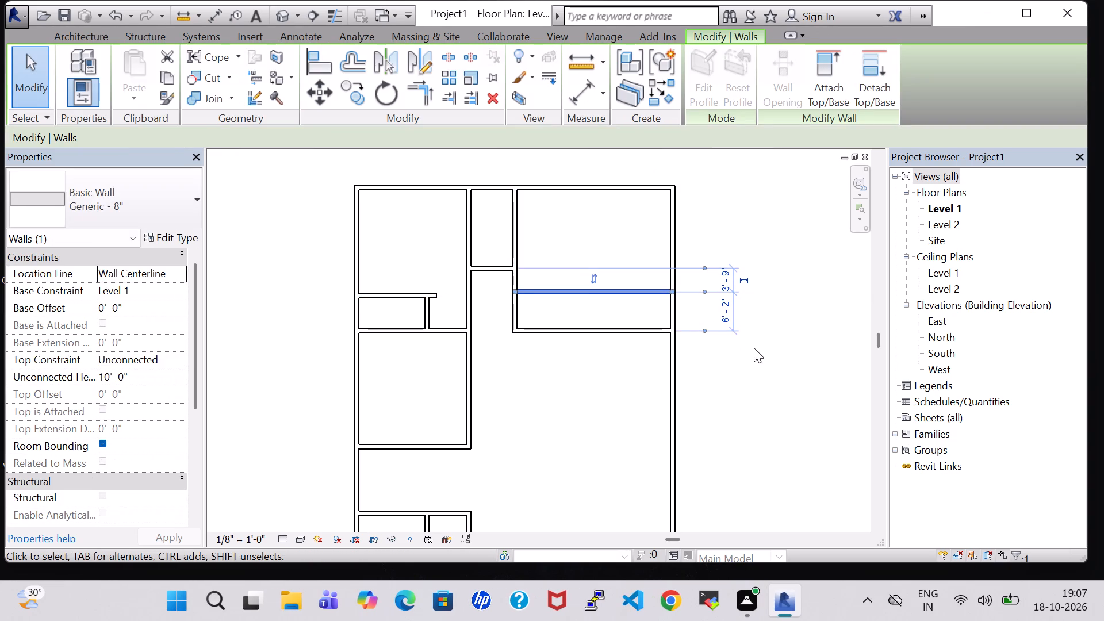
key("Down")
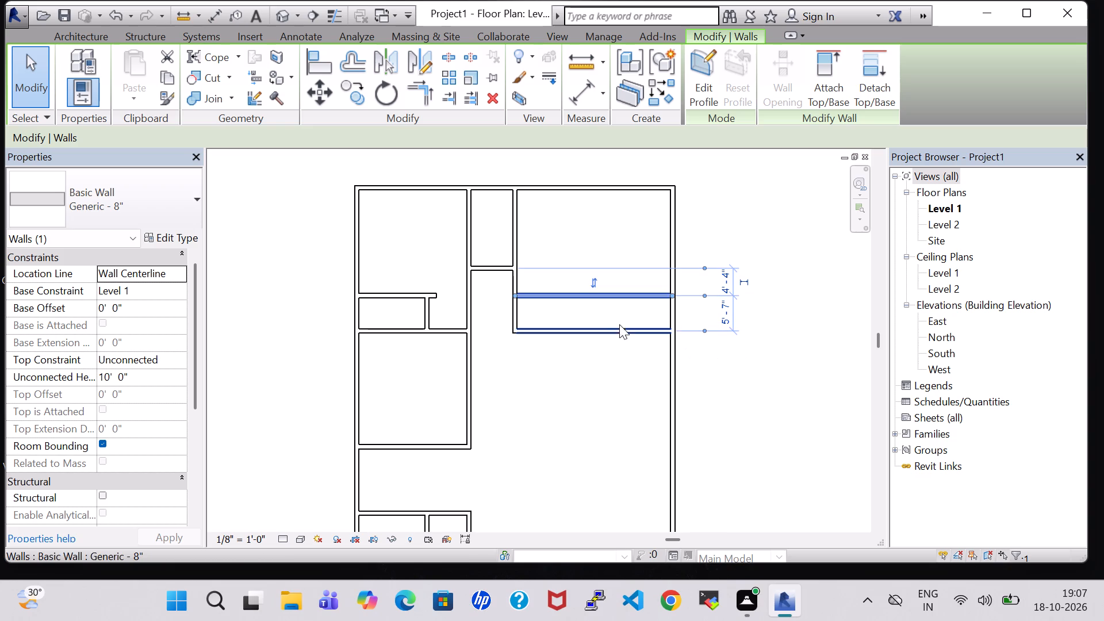
Nudge the south wall of the narrow east room one increment south.
left_click(623, 333)
key("Down")
left_click(791, 339)
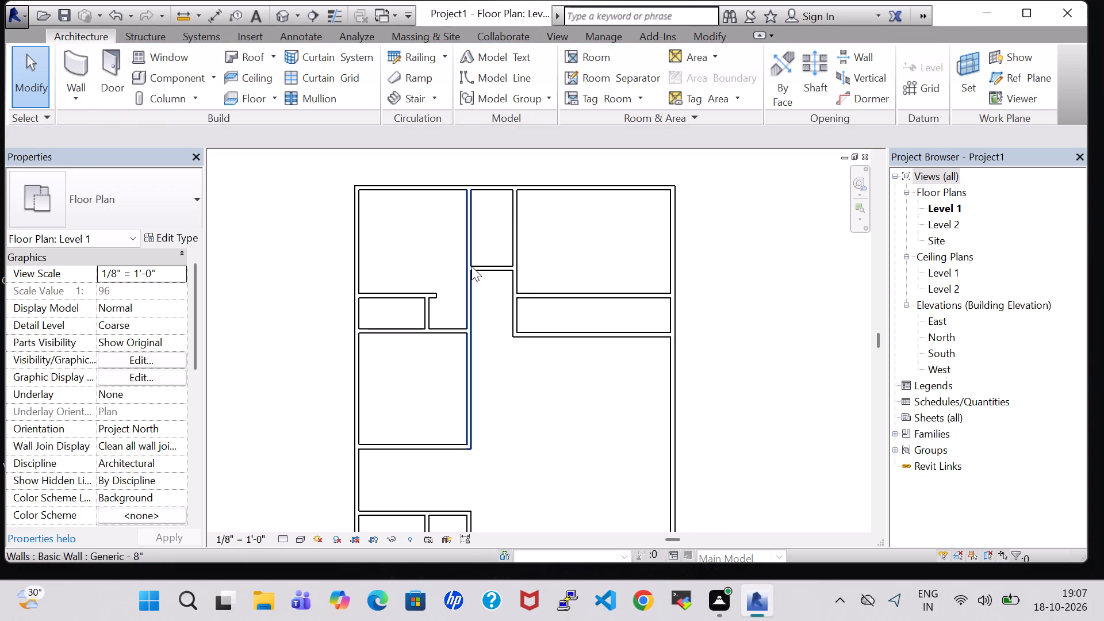
Nudge the small north-central room's south wall north until it is 11'-0" from the north exterior wall.
left_click(493, 267)
key("Up")
key("Up")
key("Up")
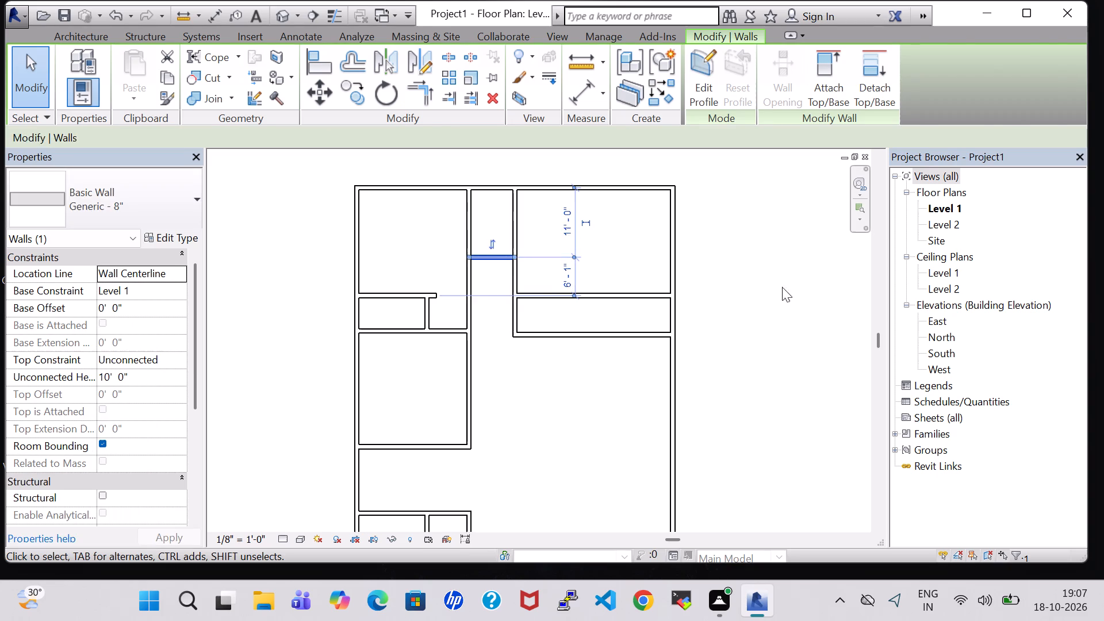
left_click(784, 288)
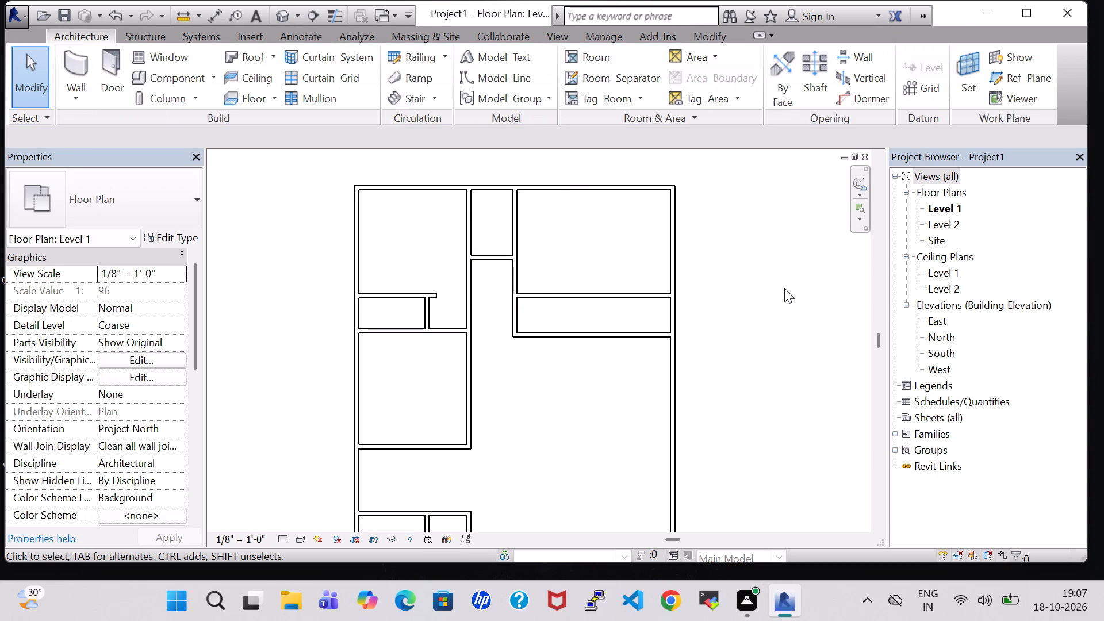
Nudge the wall between the northeast room and the narrow east room one increment north.
left_click(542, 304)
key("Up")
left_click(802, 348)
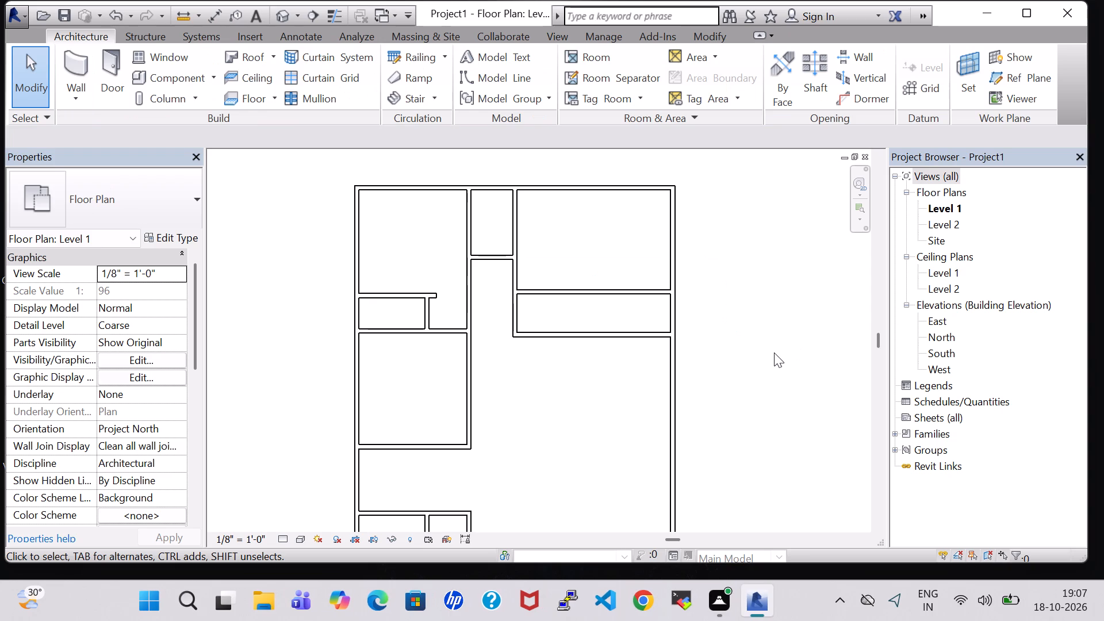
Draw a 25'-0" wall east to the exterior wall, about 13'-0" south of the narrow east room's south wall.
left_click(62, 58)
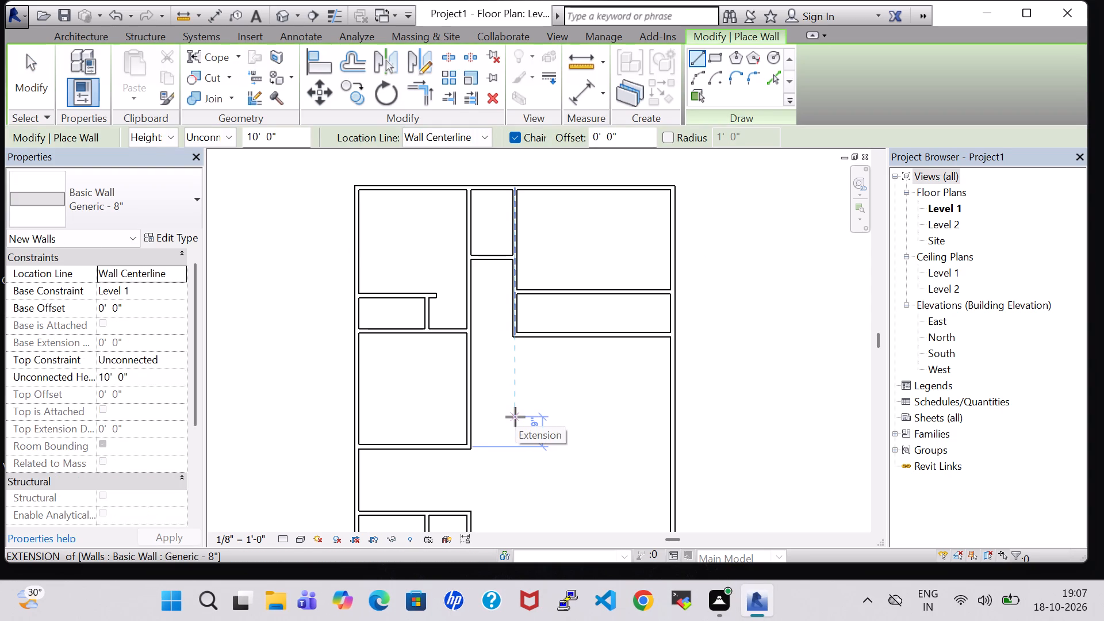
left_click(515, 417)
left_click(674, 418)
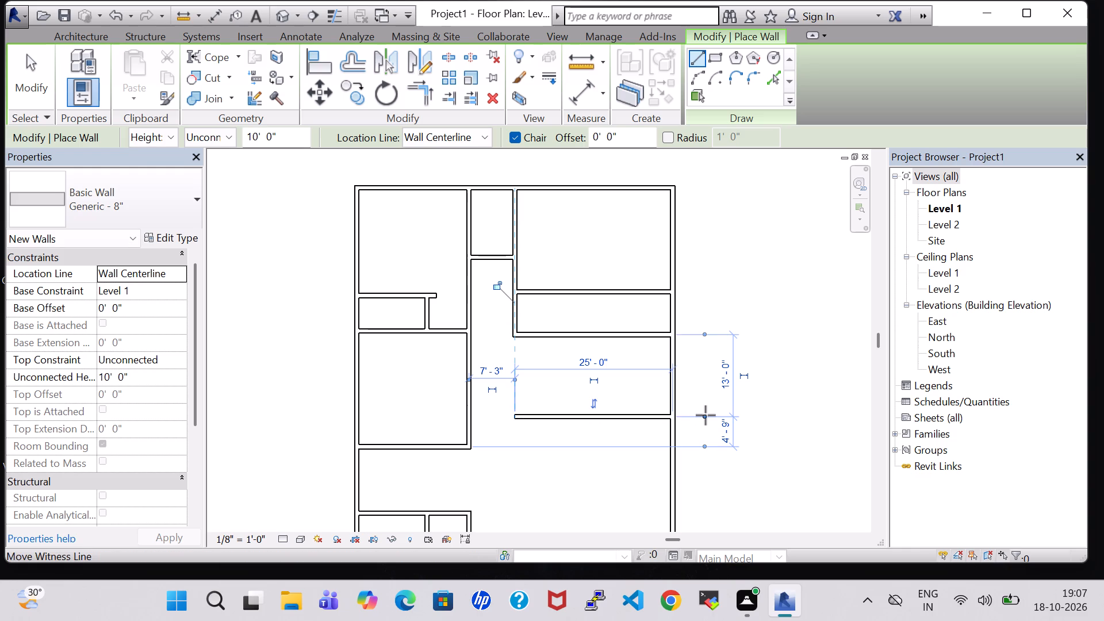
Draw a wall about 23'-9" long south from the new 25'-0" wall's west end to the existing east-west partition.
left_click(515, 420)
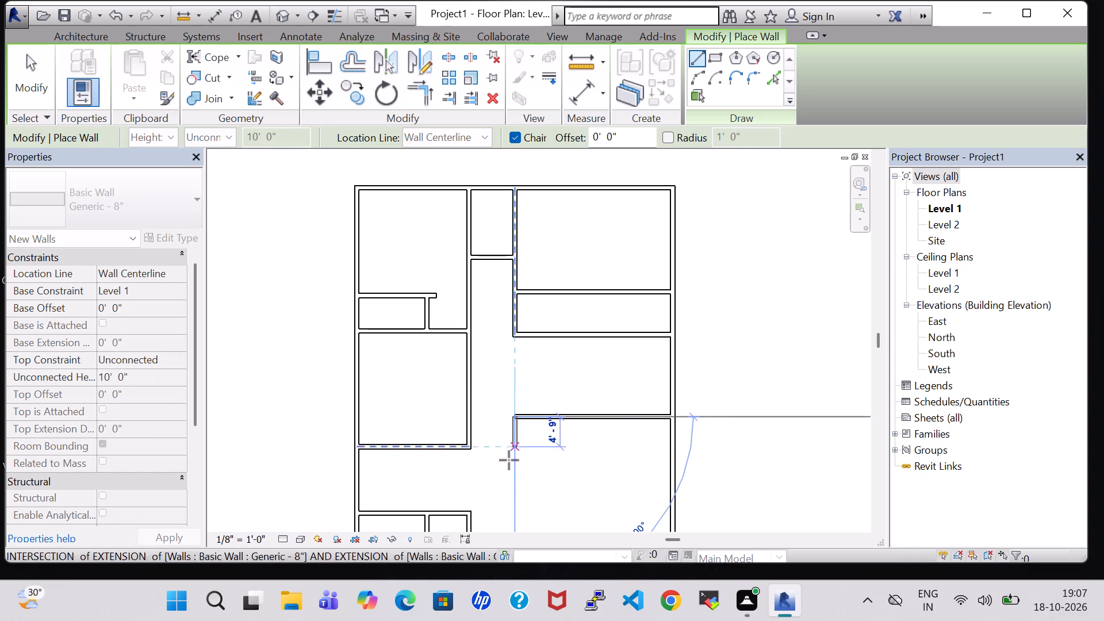
middle_click_drag(508, 476, 518, 331)
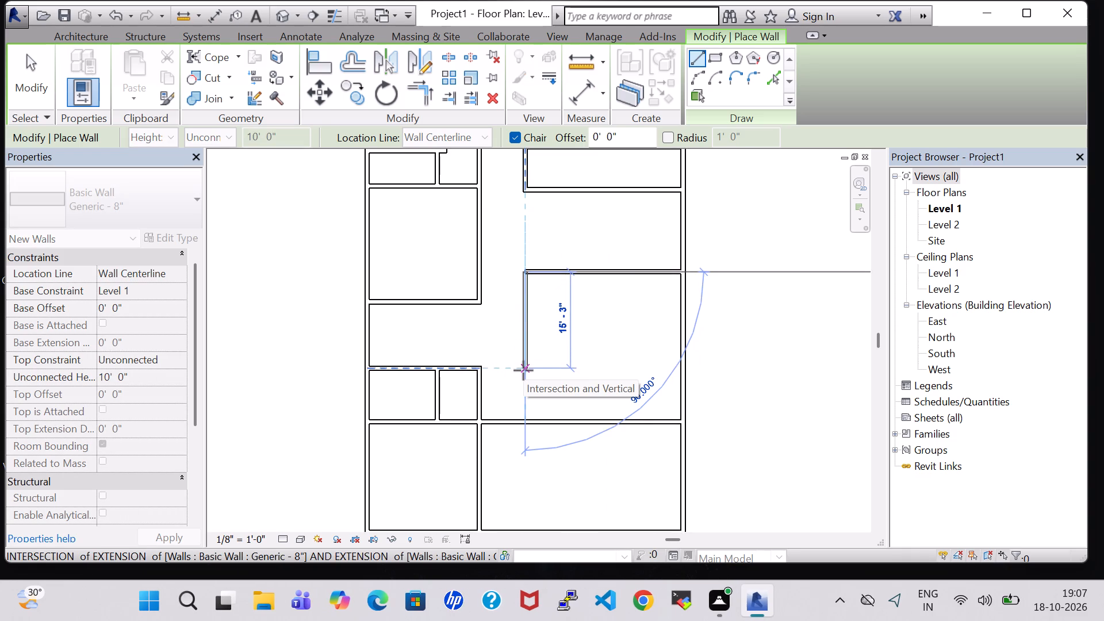
left_click(528, 423)
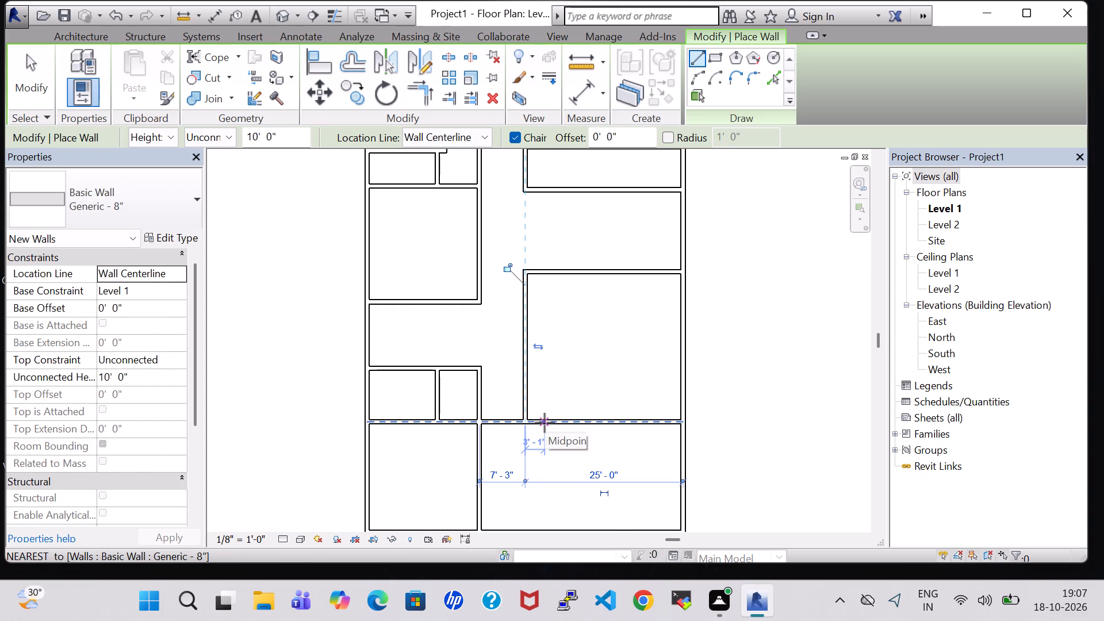
Draw an aligned wall about 12'-2" long to the south exterior wall, starting about 5'-4" south of the east-west partition.
scroll(545, 423, "down", 2)
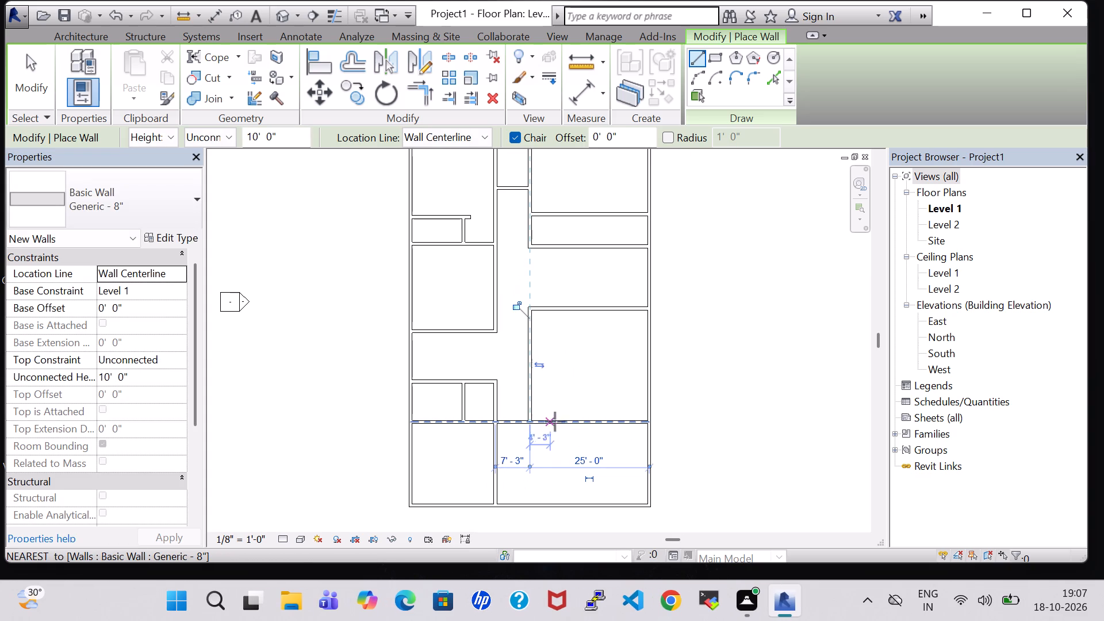
middle_click_drag(807, 411, 823, 281)
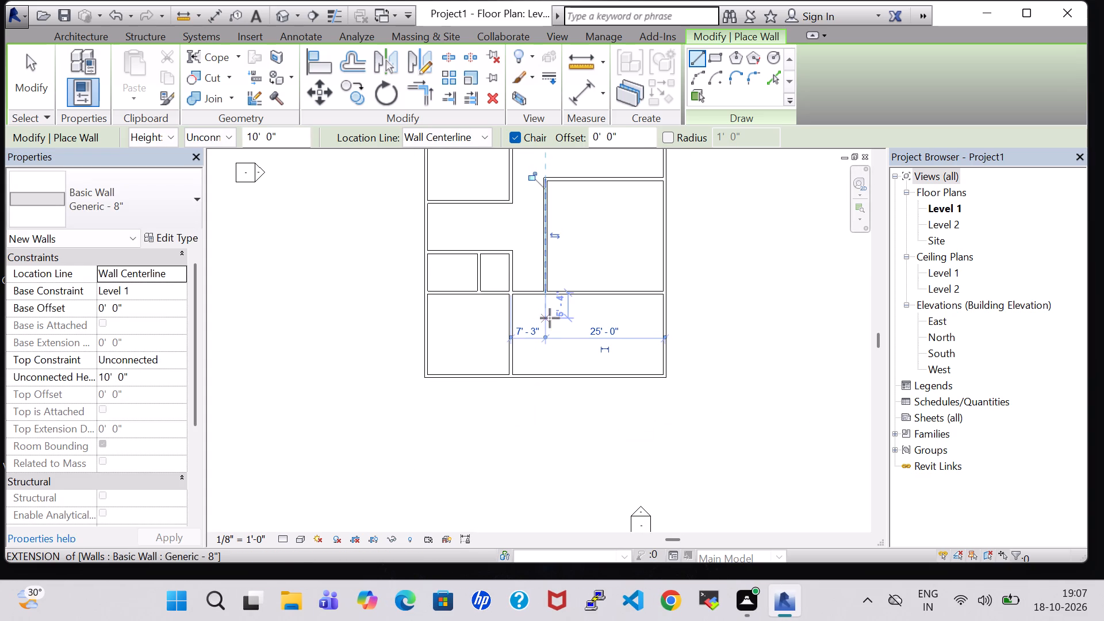
key("Escape")
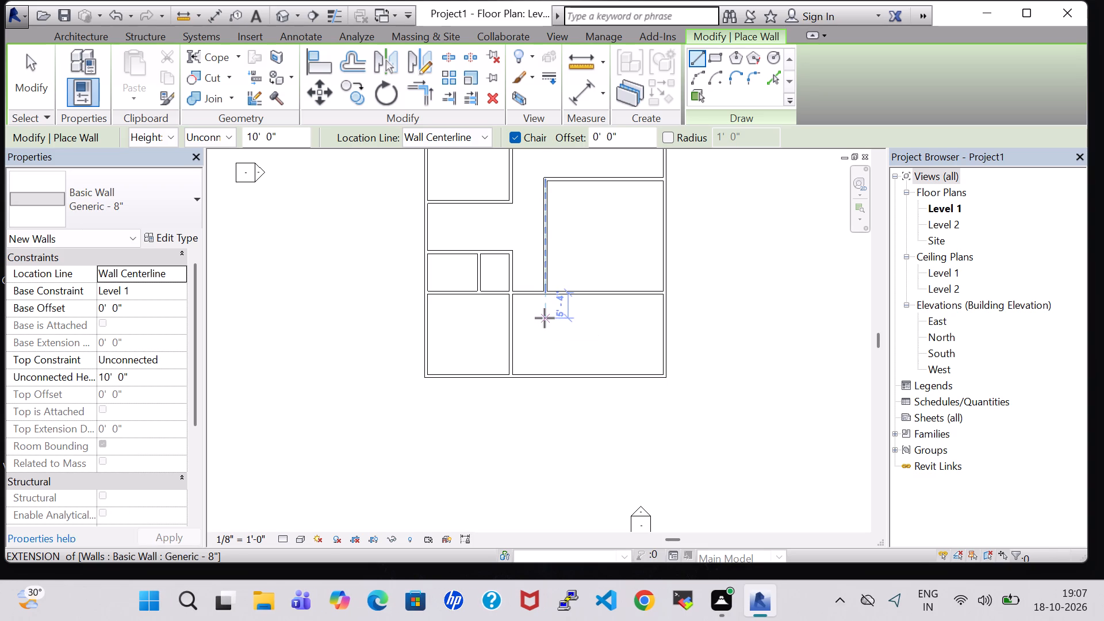
left_click(545, 318)
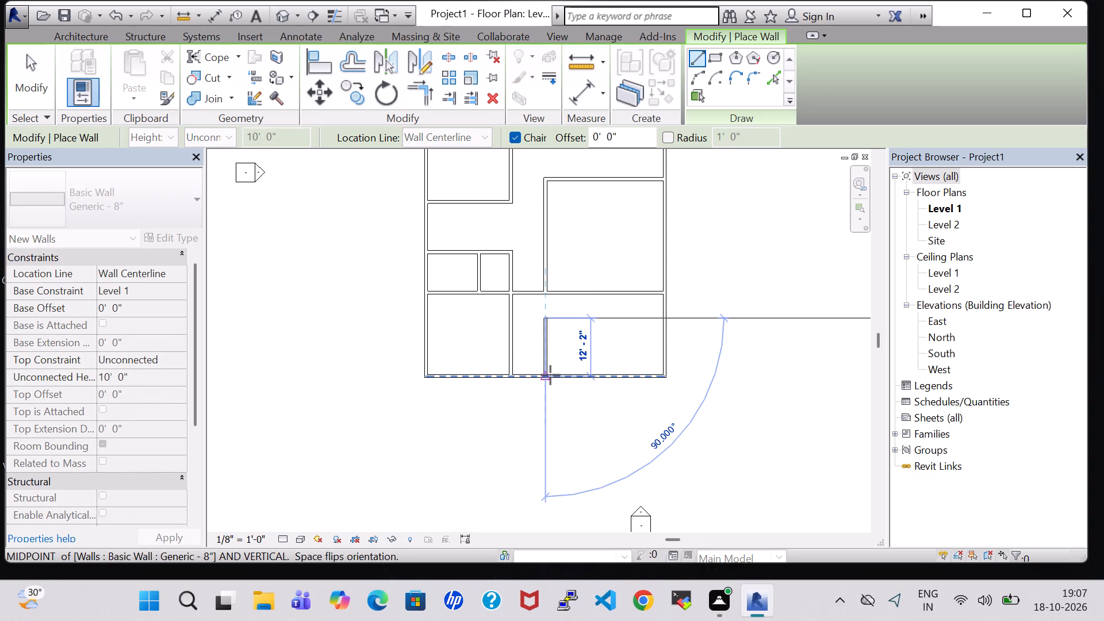
left_click(550, 375)
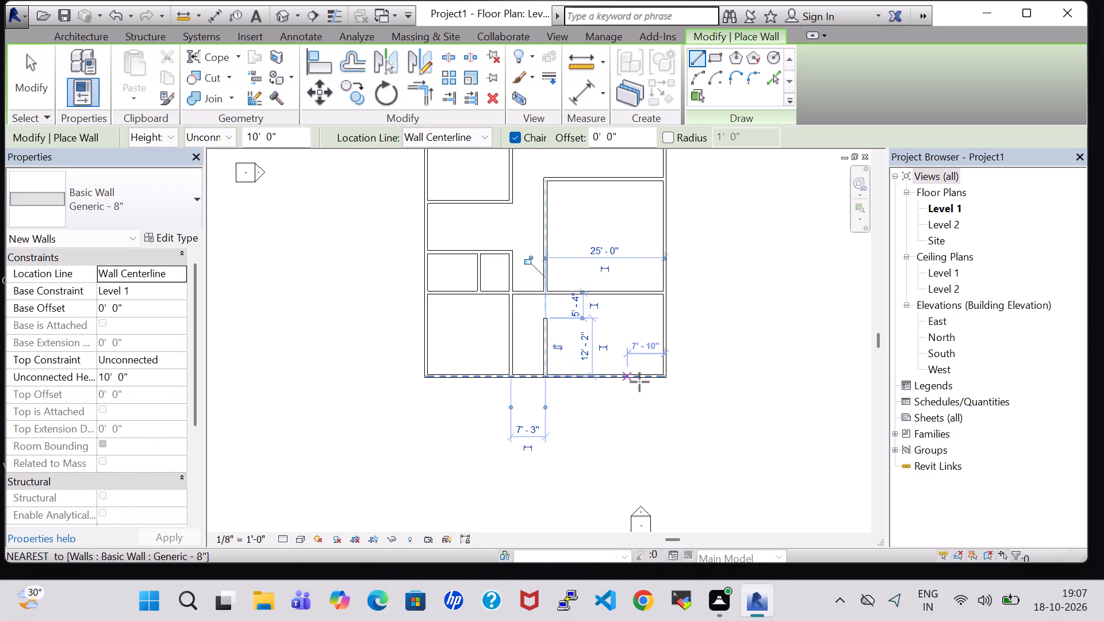
key("Escape")
key("Escape")
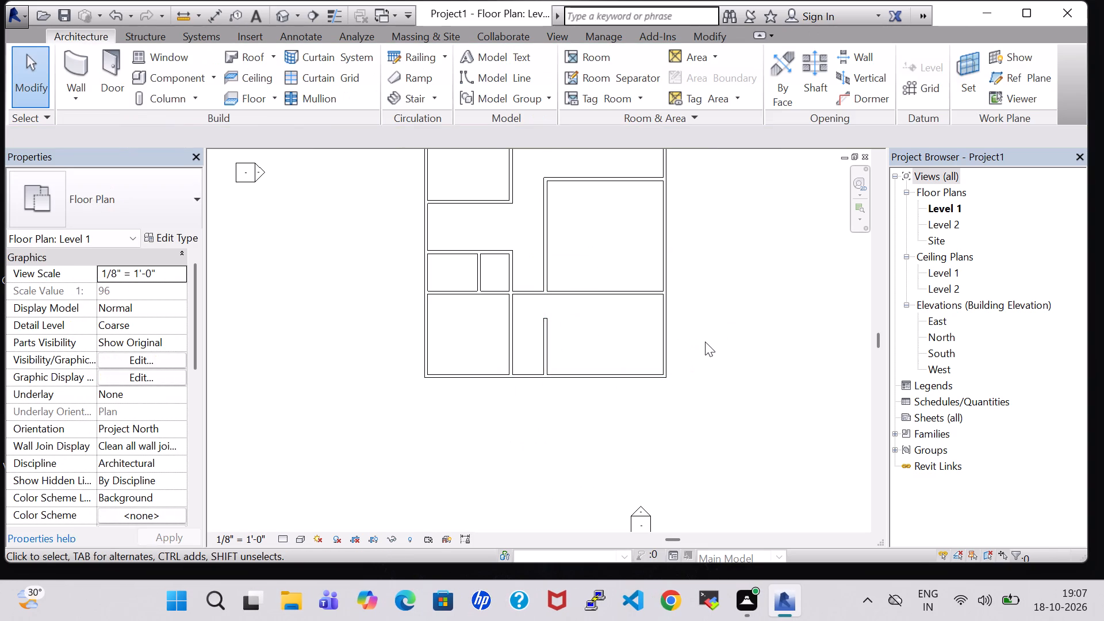
Duplicate the Generic - 8" type of the long wall west of the small north-central room as INNER 6".
scroll(645, 310, "down", 1)
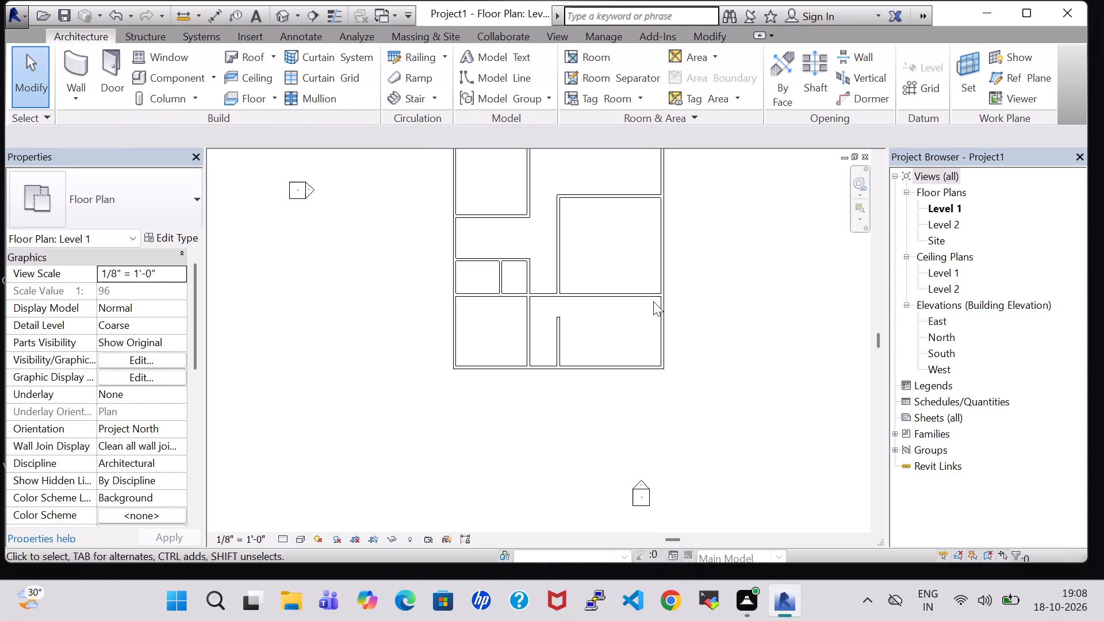
middle_click_drag(723, 287, 827, 620)
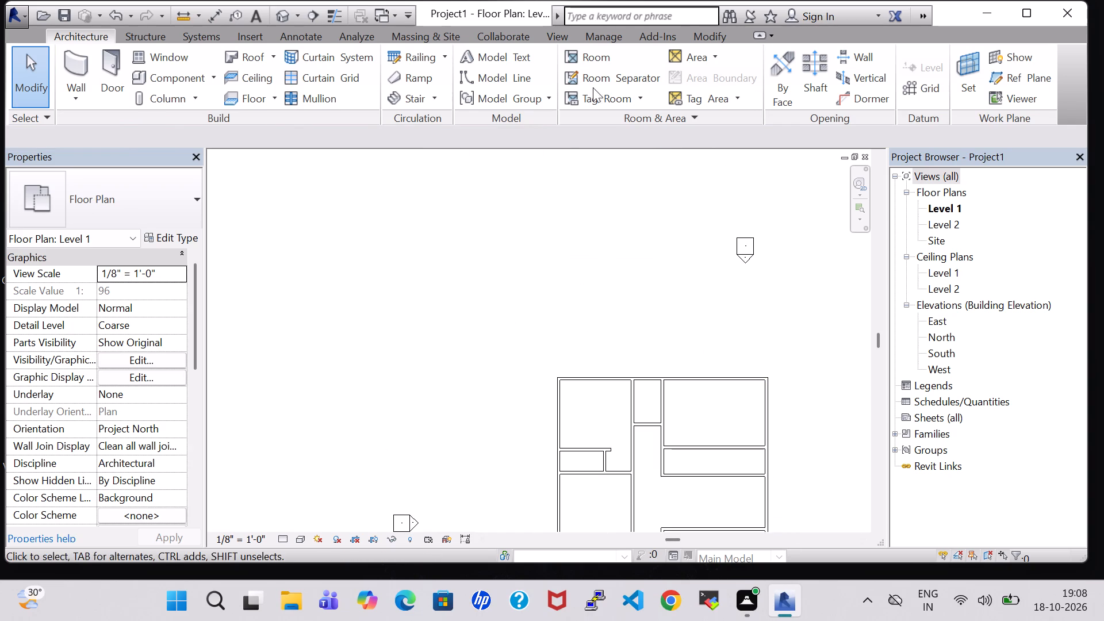
middle_click_drag(720, 343, 552, 208)
scroll(558, 207, "down", 2)
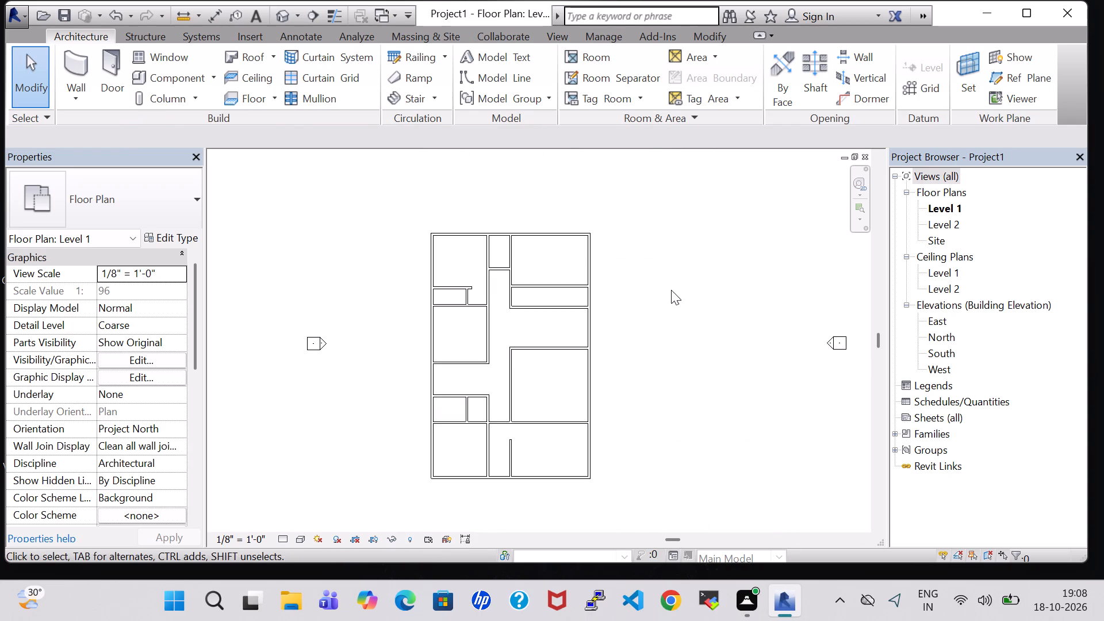
middle_click_drag(671, 290, 708, 234)
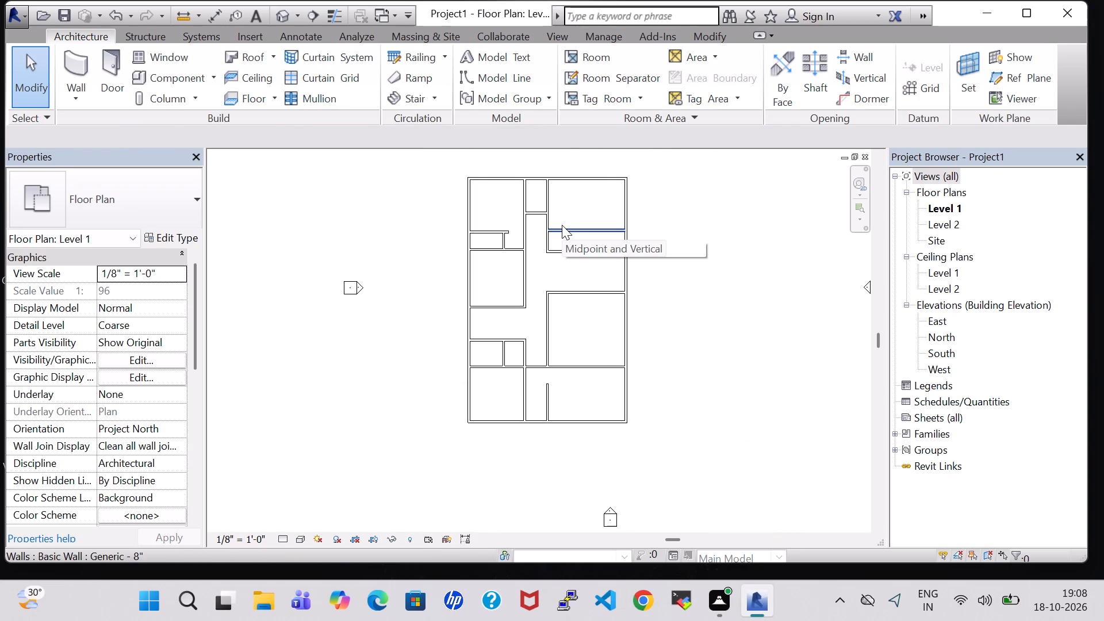
left_click(520, 201)
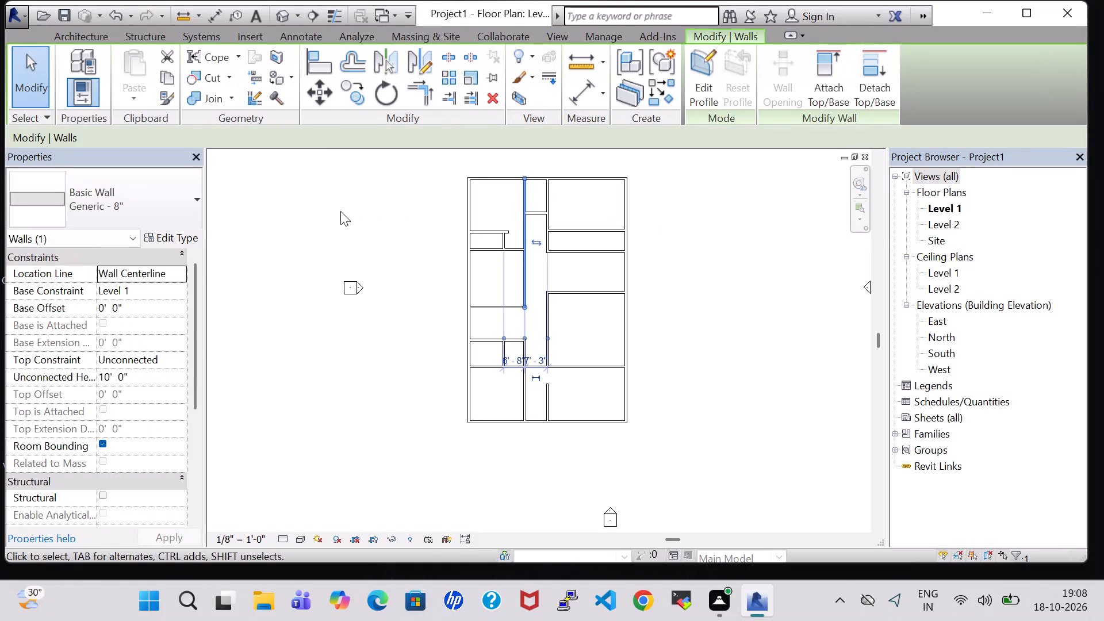
left_click(183, 232)
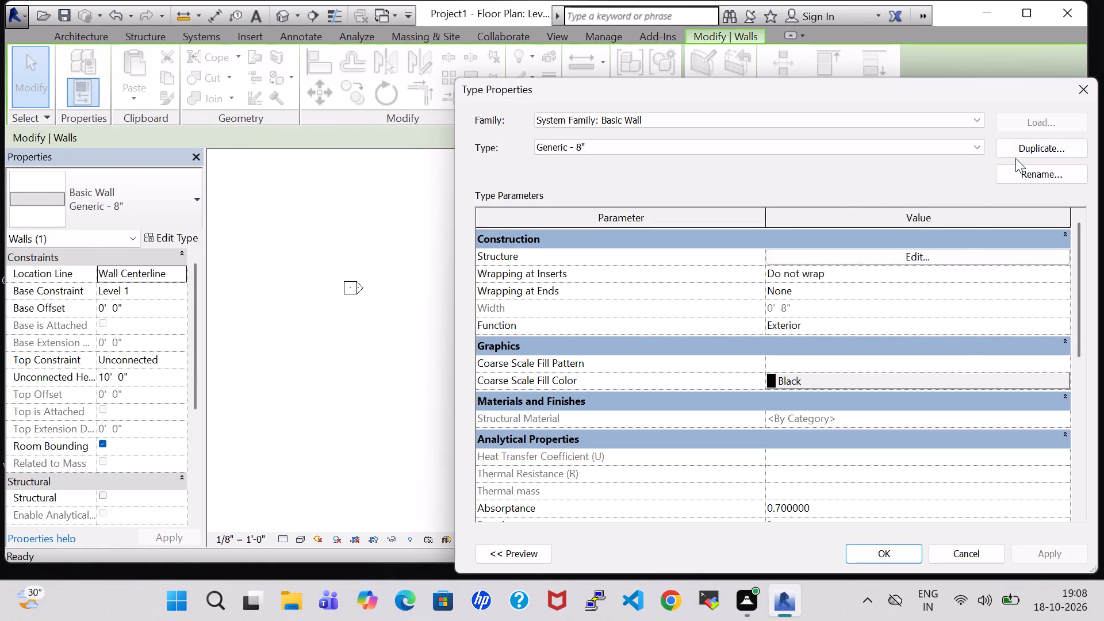
left_click(957, 255)
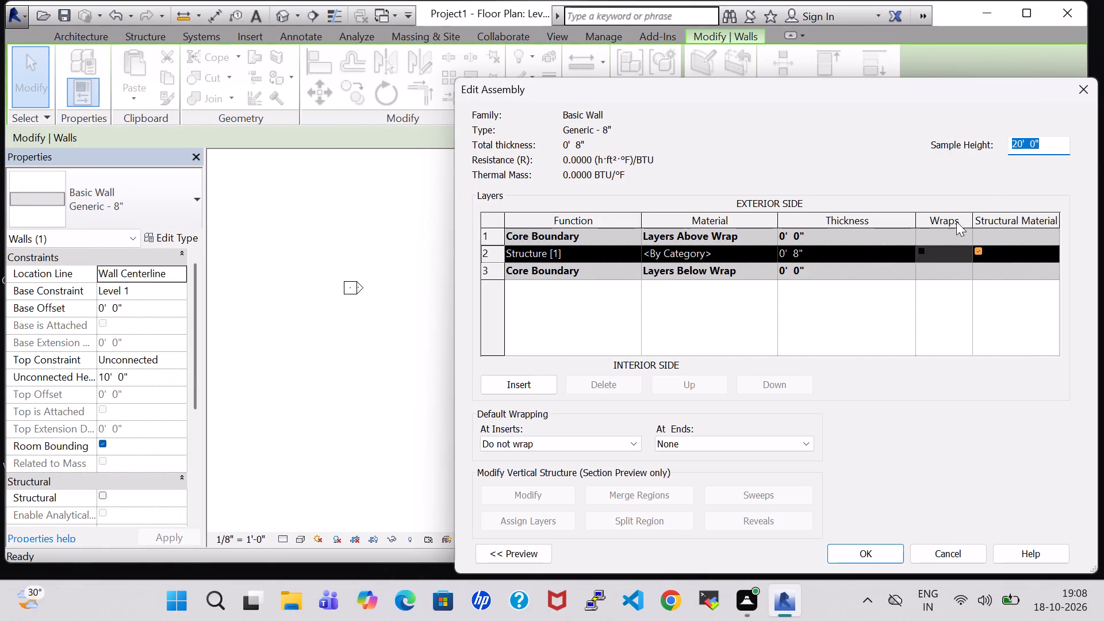
left_click(1079, 93)
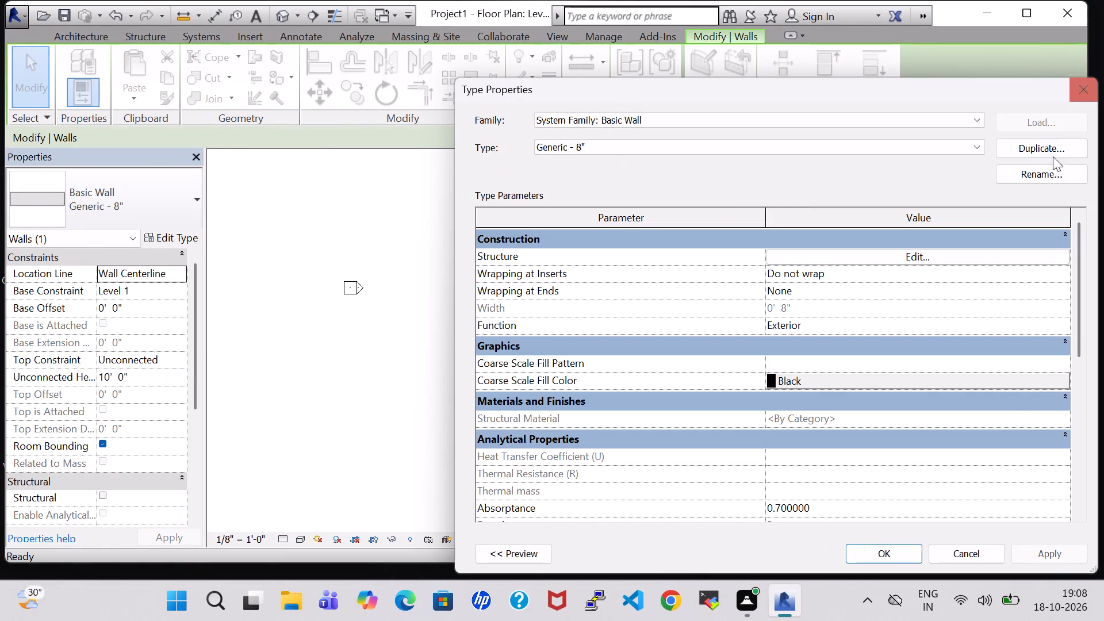
left_click(1042, 147)
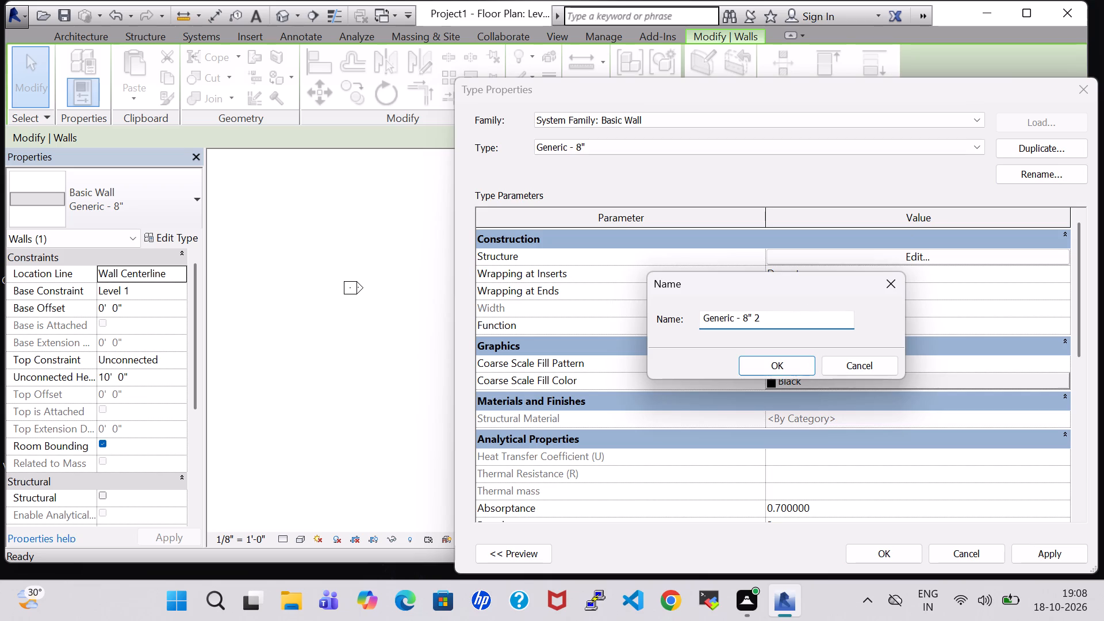
left_click(770, 323)
key("BackSpace")
key("BackSpace")
key("BackSpace")
key("BackSpace")
key("BackSpace")
key("BackSpace")
key("BackSpace")
key("BackSpace")
key("BackSpace")
key("BackSpace")
key("BackSpace")
key("BackSpace")
key("BackSpace")
key("BackSpace")
key("BackSpace")
key("BackSpace")
key("BackSpace")
key("BackSpace")
key("BackSpace")
key("BackSpace")
key("BackSpace")
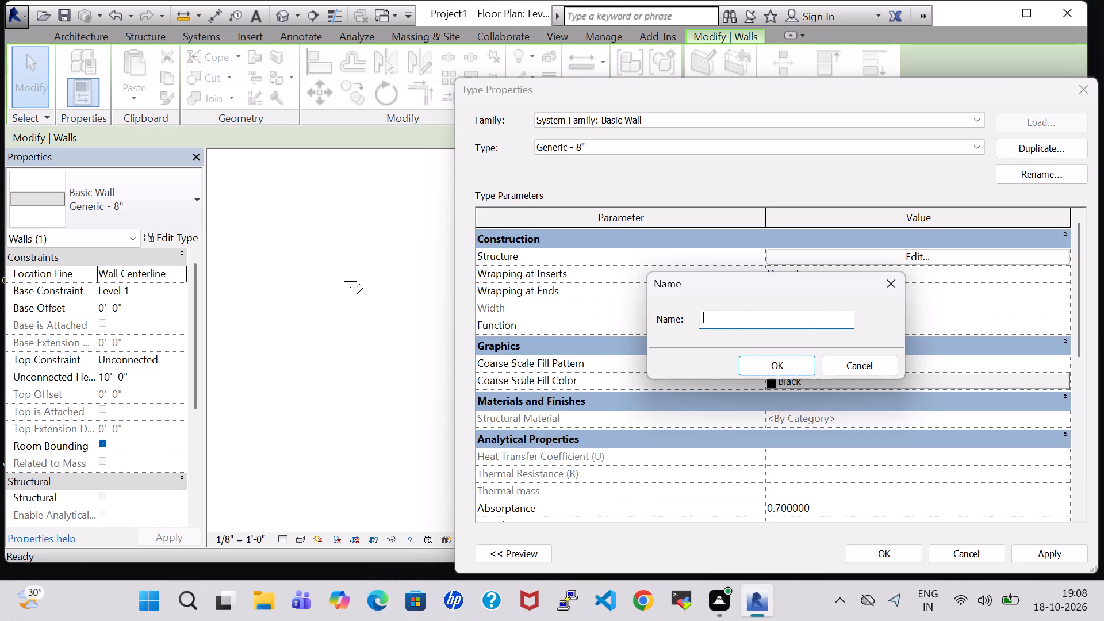
type("INNER 6\"")
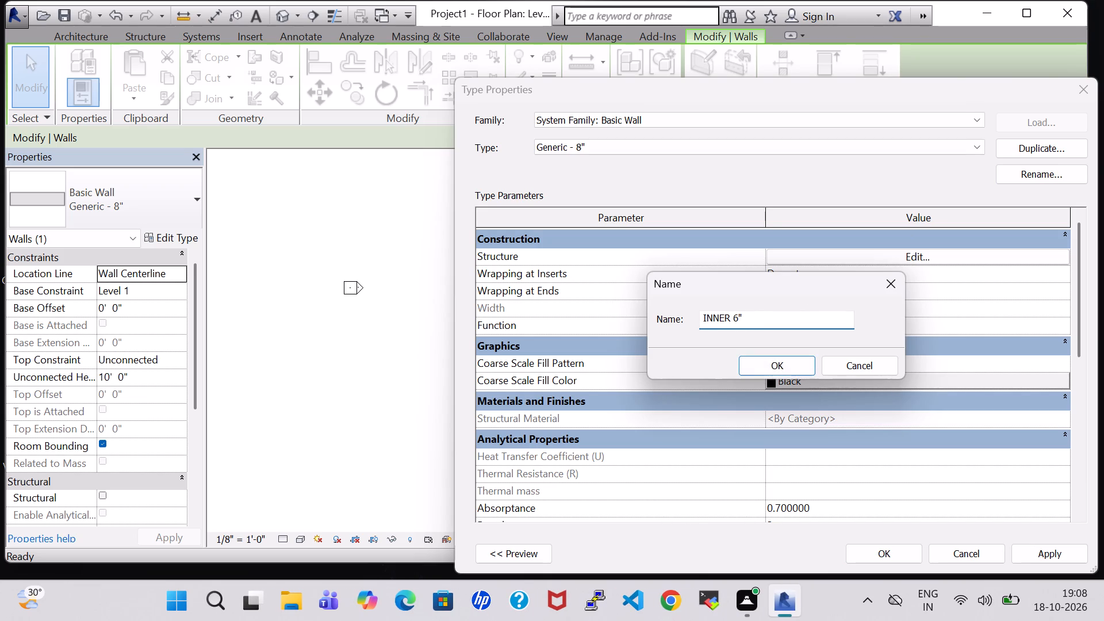
left_click(764, 365)
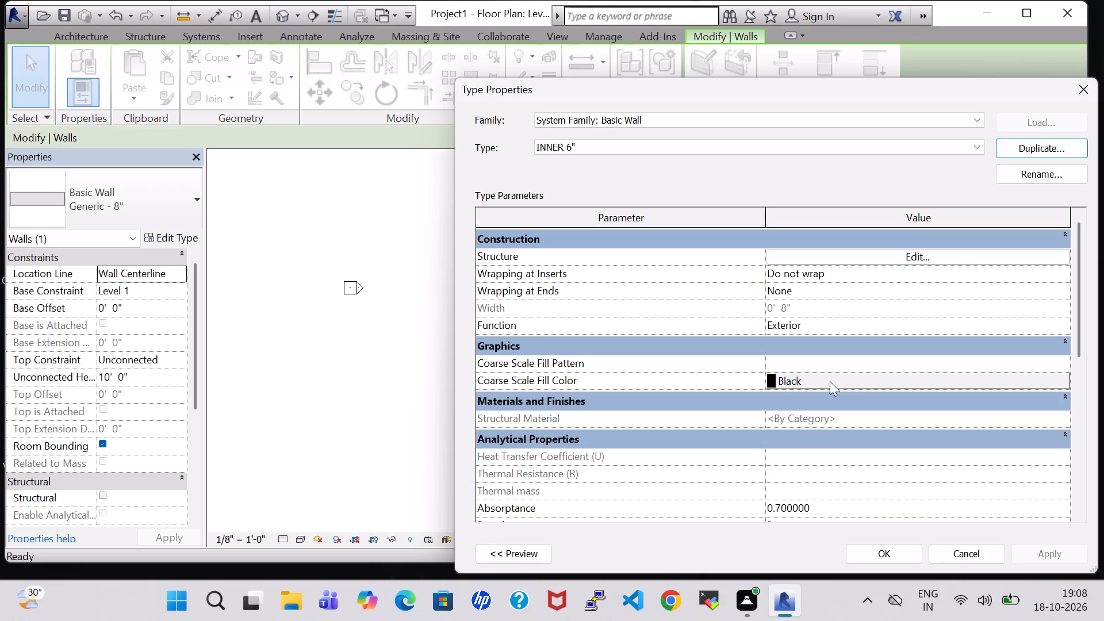
Set the INNER 6" type's structure layer thickness to 6" and apply the type to the selected wall.
left_click(911, 260)
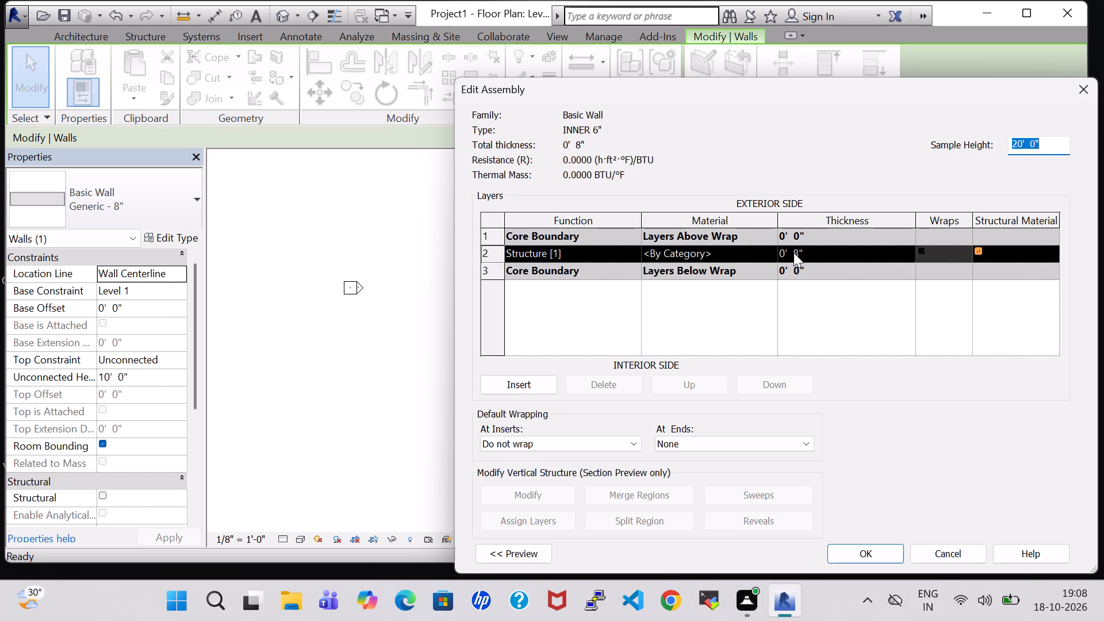
double_click(799, 252)
key("BackSpace")
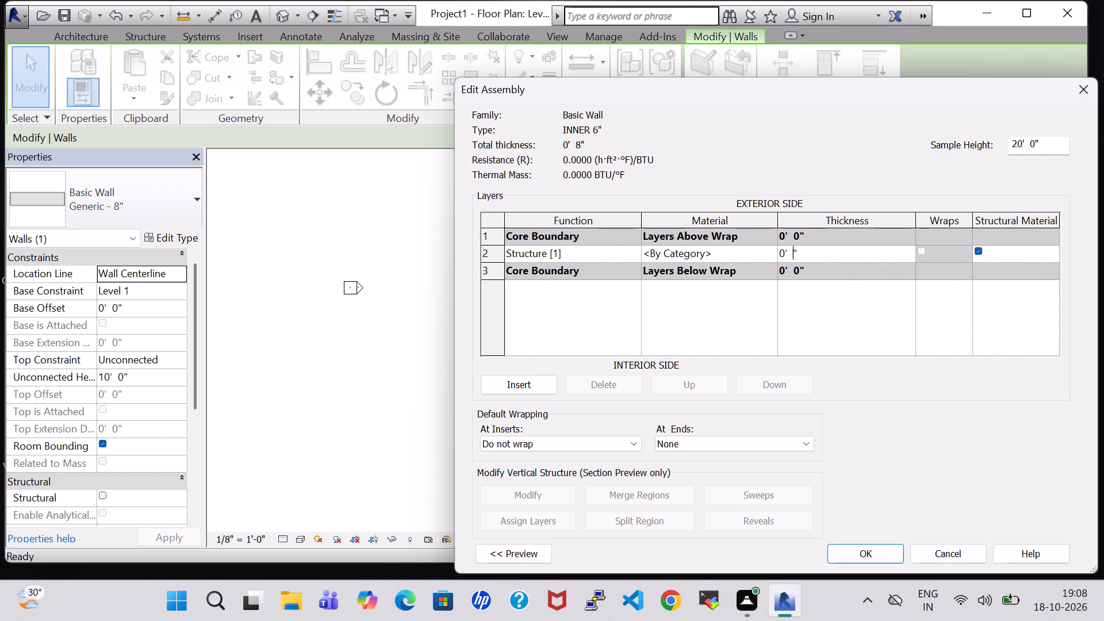
key("6")
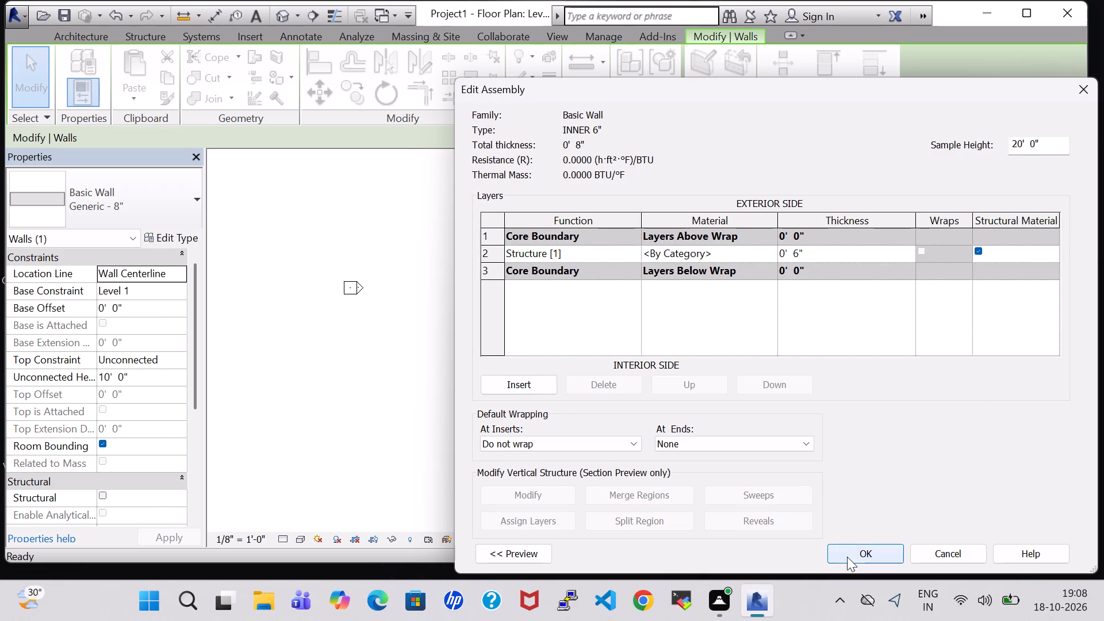
left_click(847, 557)
left_click(881, 547)
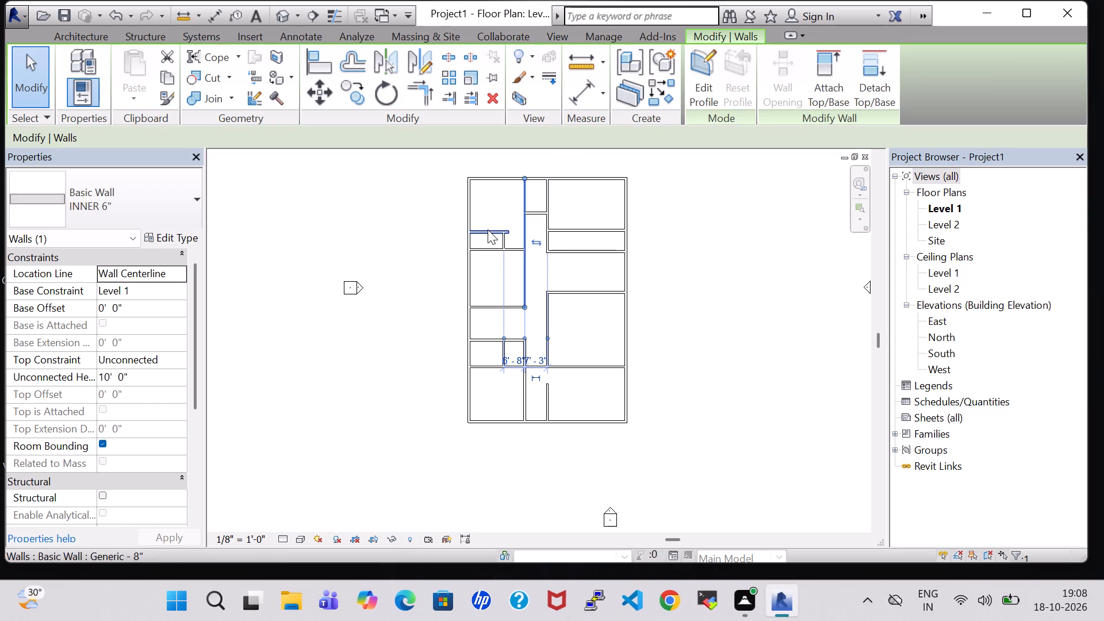
left_click(692, 243)
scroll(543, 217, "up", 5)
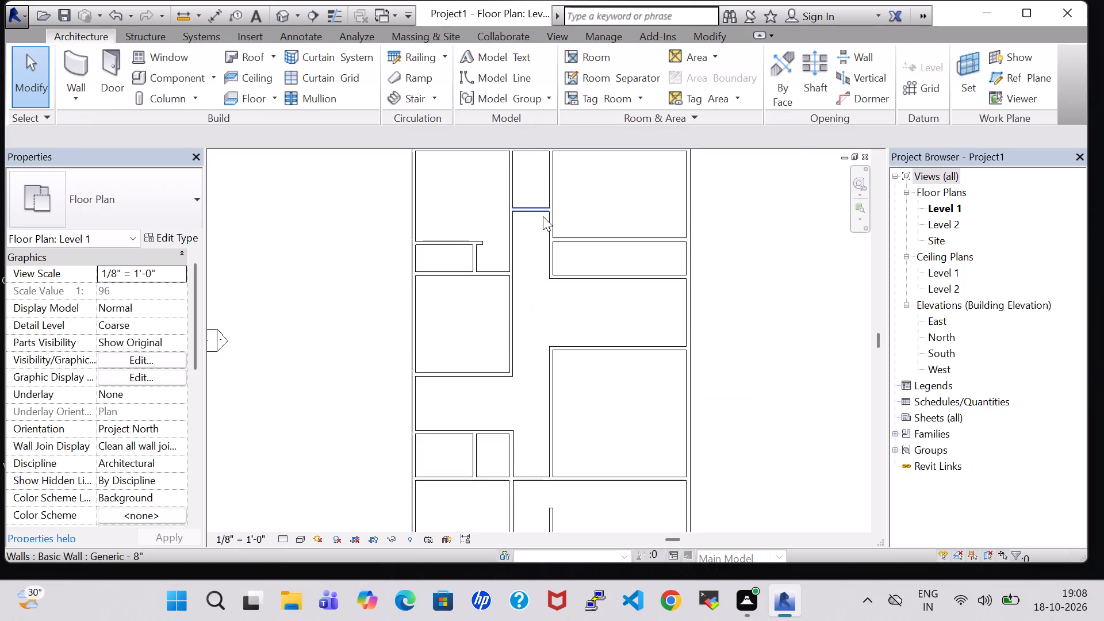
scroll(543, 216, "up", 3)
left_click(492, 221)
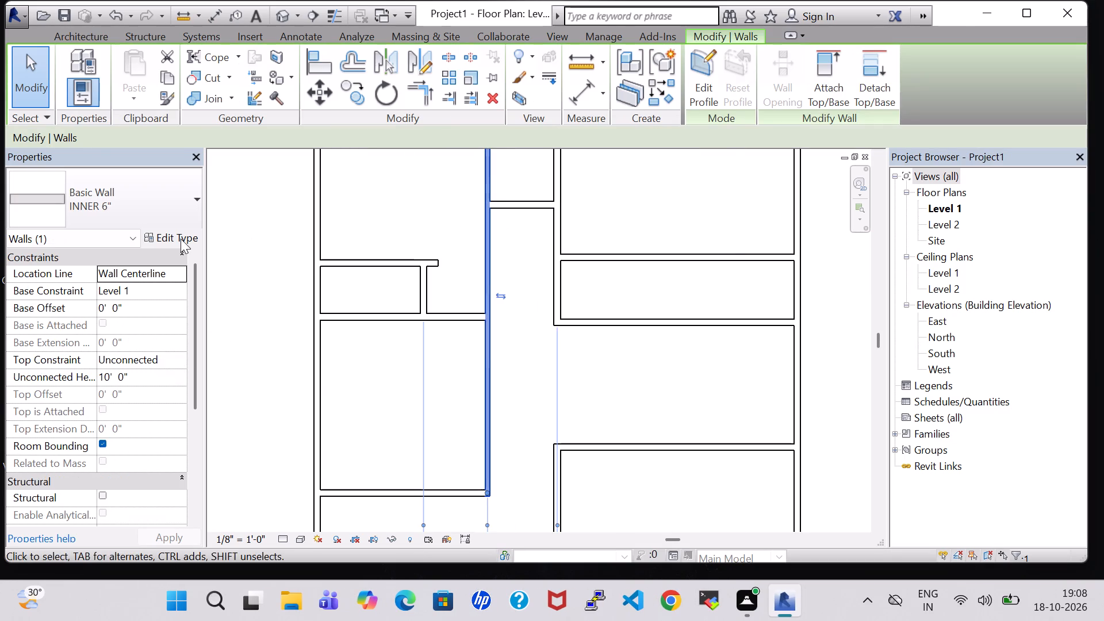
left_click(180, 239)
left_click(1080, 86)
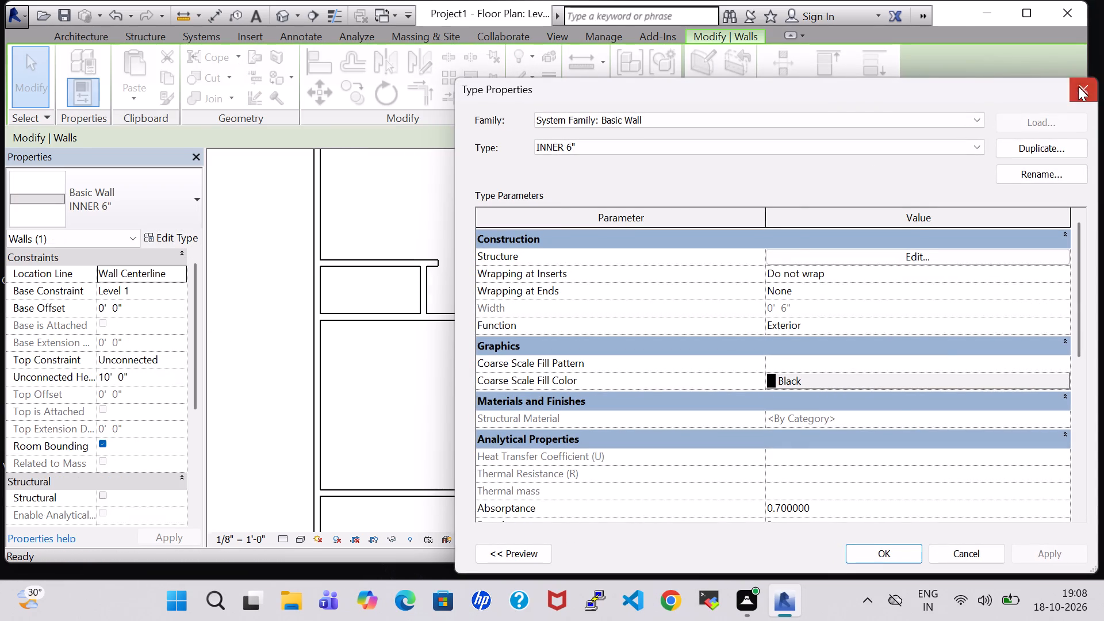
Change the small north-central room's south wall and its long east wall to the INNER 6" type.
left_click(527, 205)
left_click(160, 197)
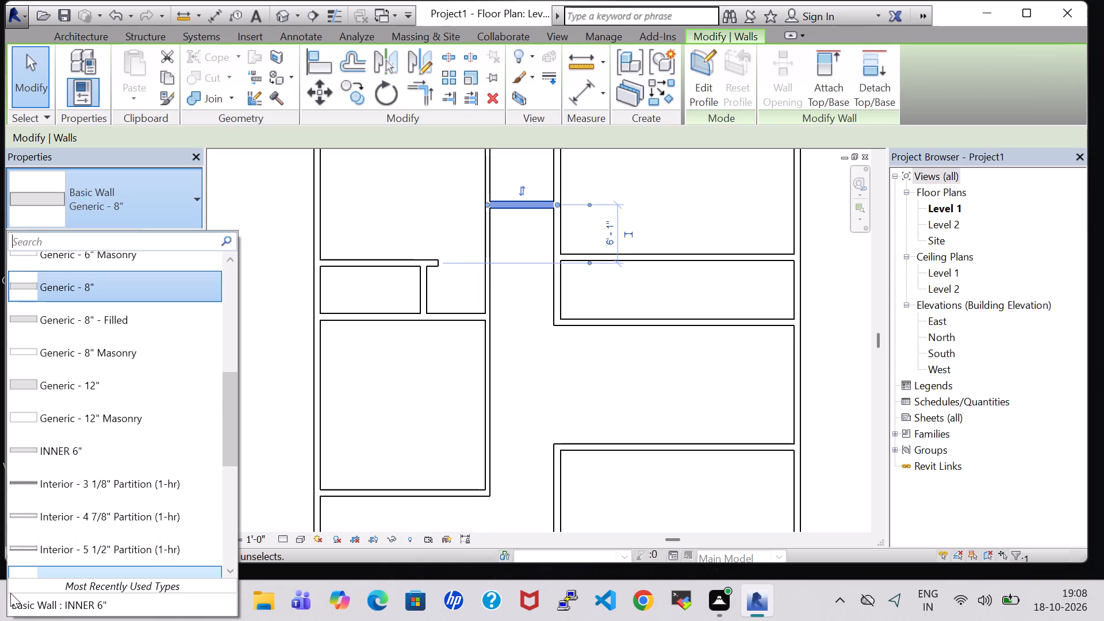
left_click(53, 608)
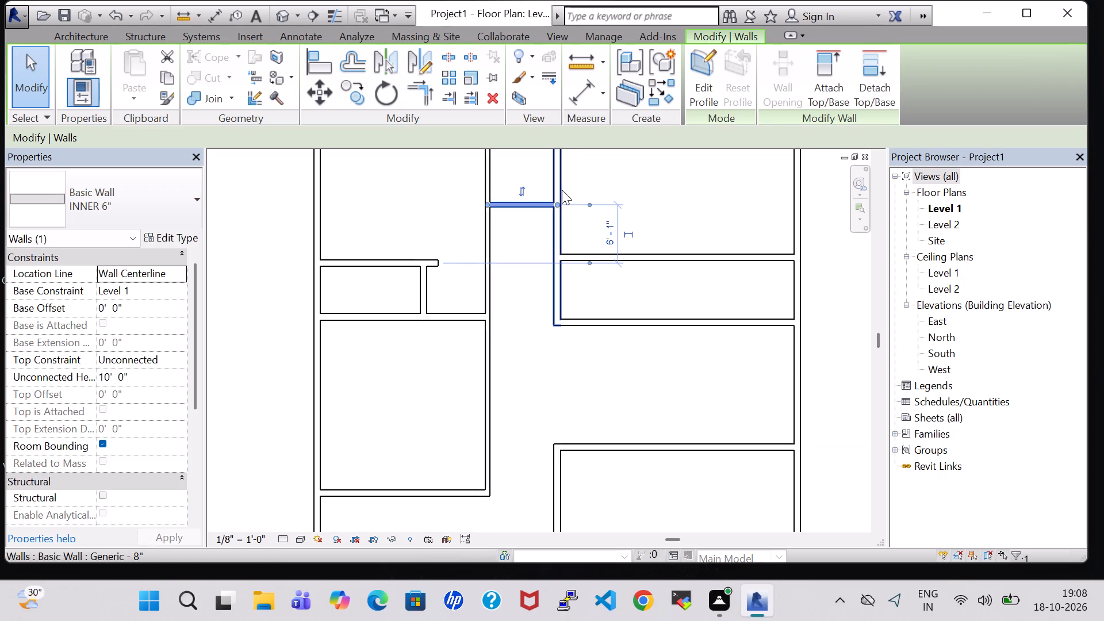
left_click(559, 189)
left_click(151, 208)
left_click(69, 614)
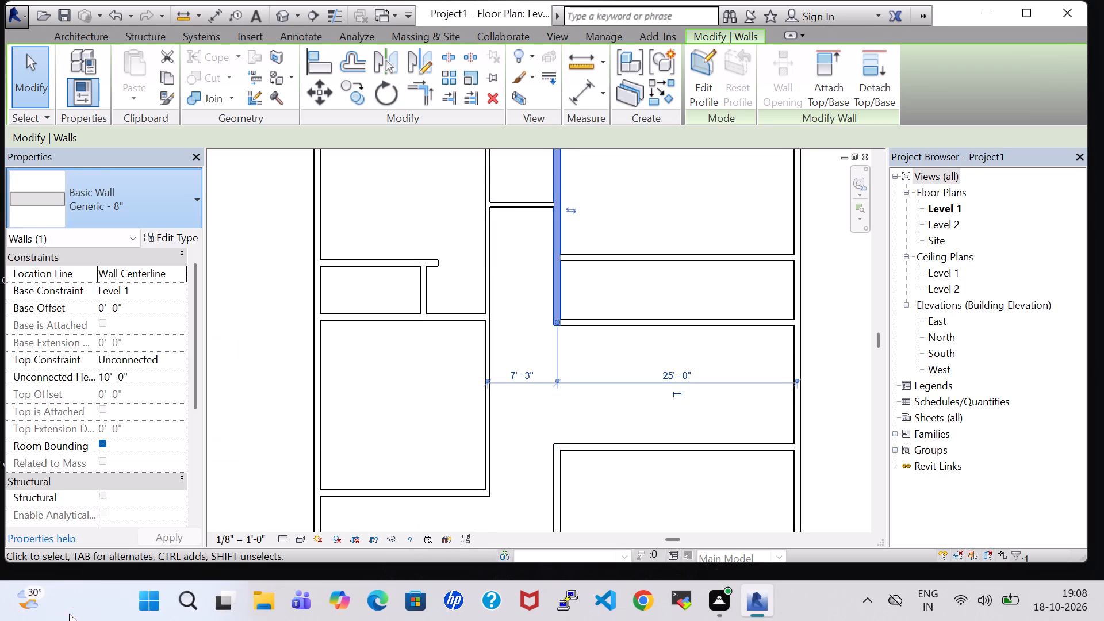
Change the walls enclosing the two small northwest rooms (north wall, divider and south wall) to the INNER 6" type.
left_click(349, 266)
left_click(158, 213)
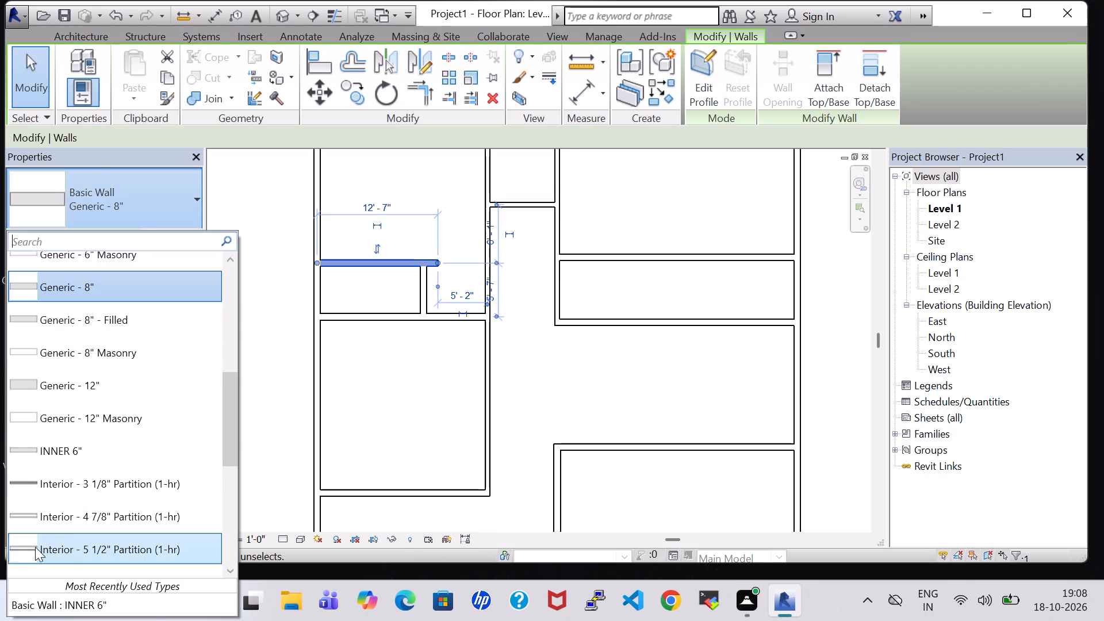
left_click(60, 614)
left_click(423, 298)
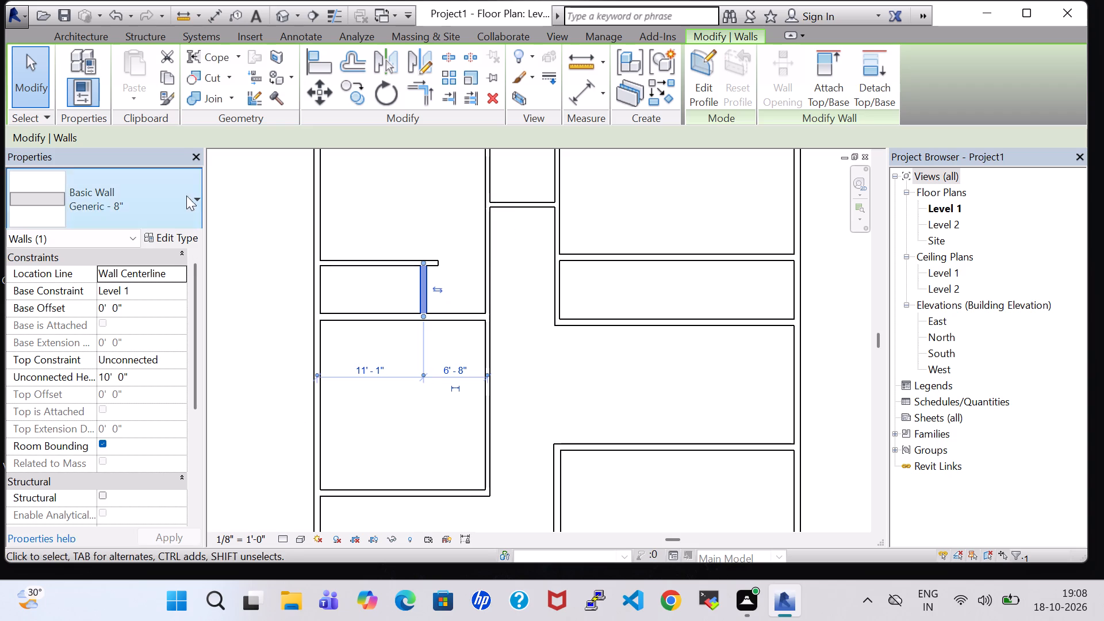
left_click(175, 194)
left_click(91, 602)
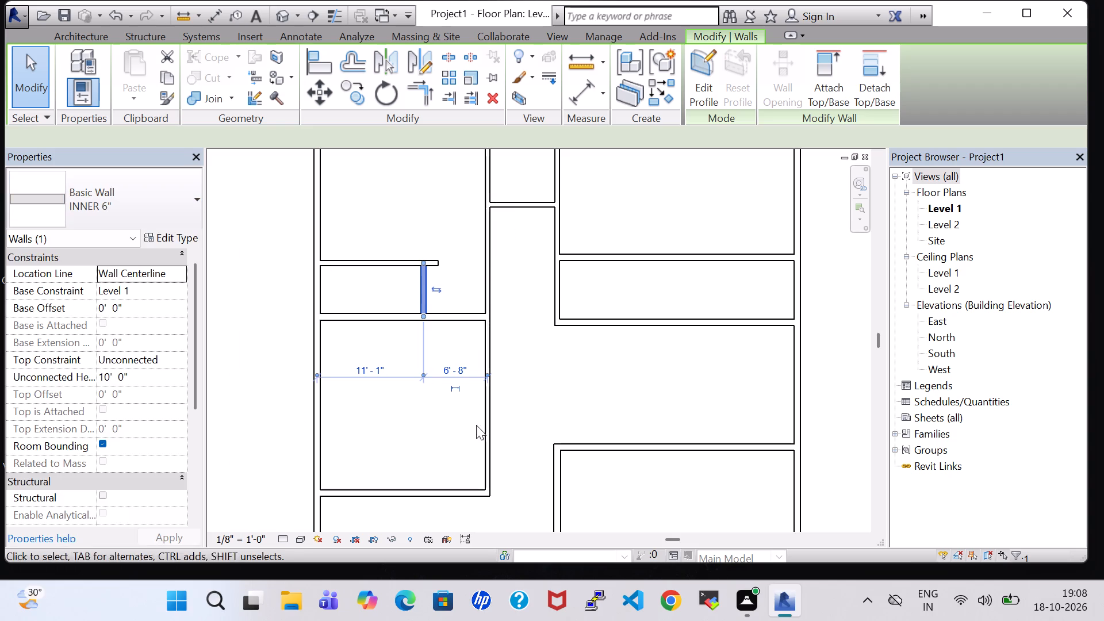
left_click(376, 319)
left_click(171, 214)
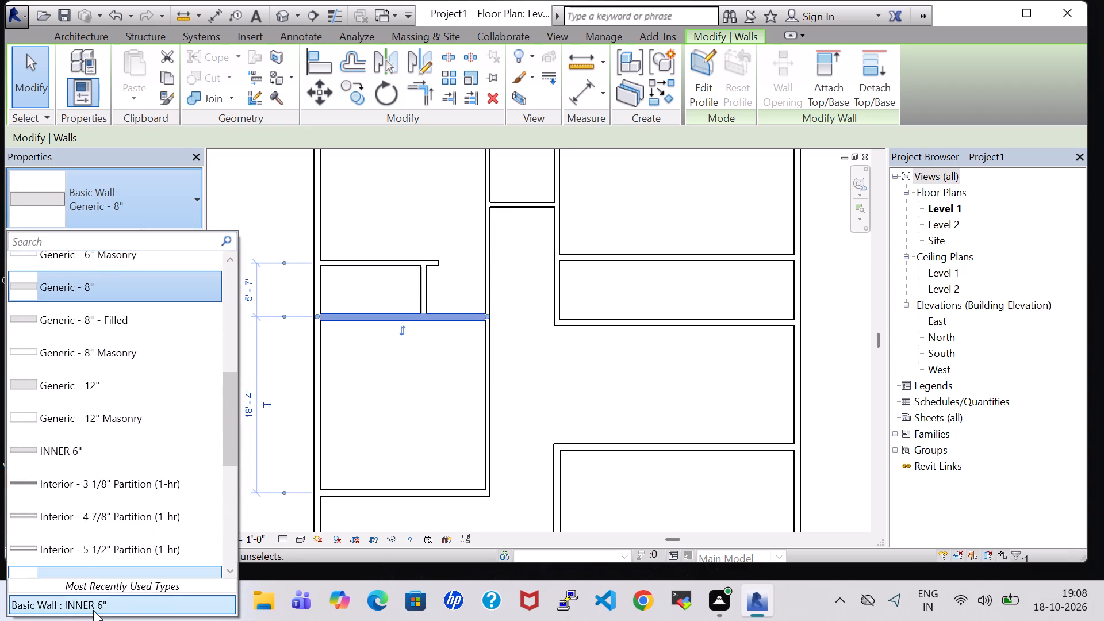
left_click(93, 610)
Change the narrow east room's north and south walls and the west room's south wall to the INNER 6" type.
left_click(608, 263)
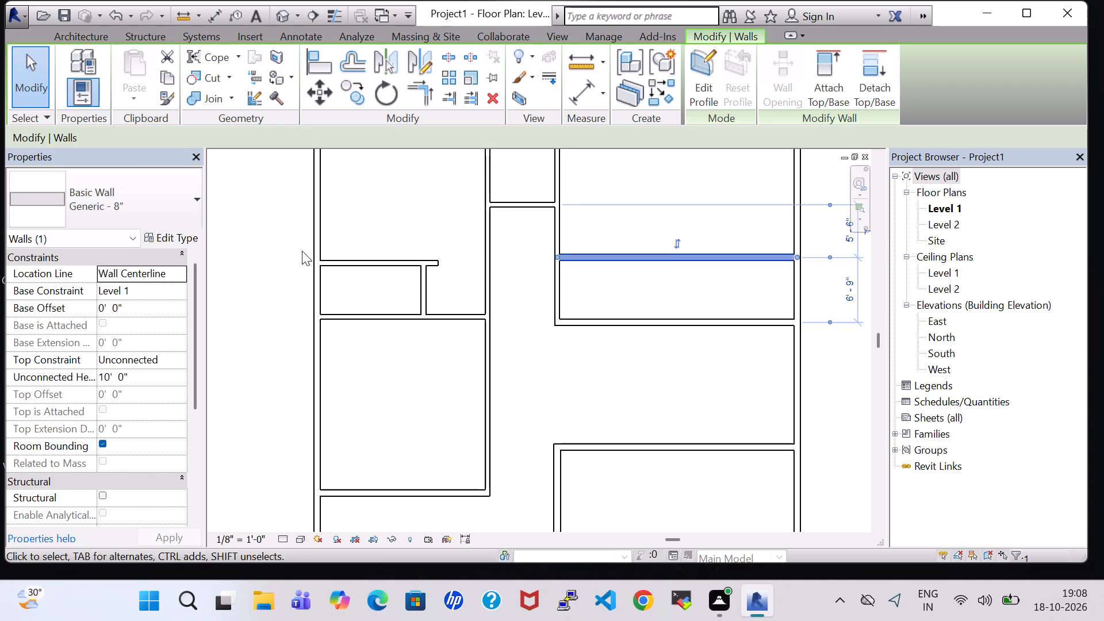
left_click(171, 179)
left_click(78, 609)
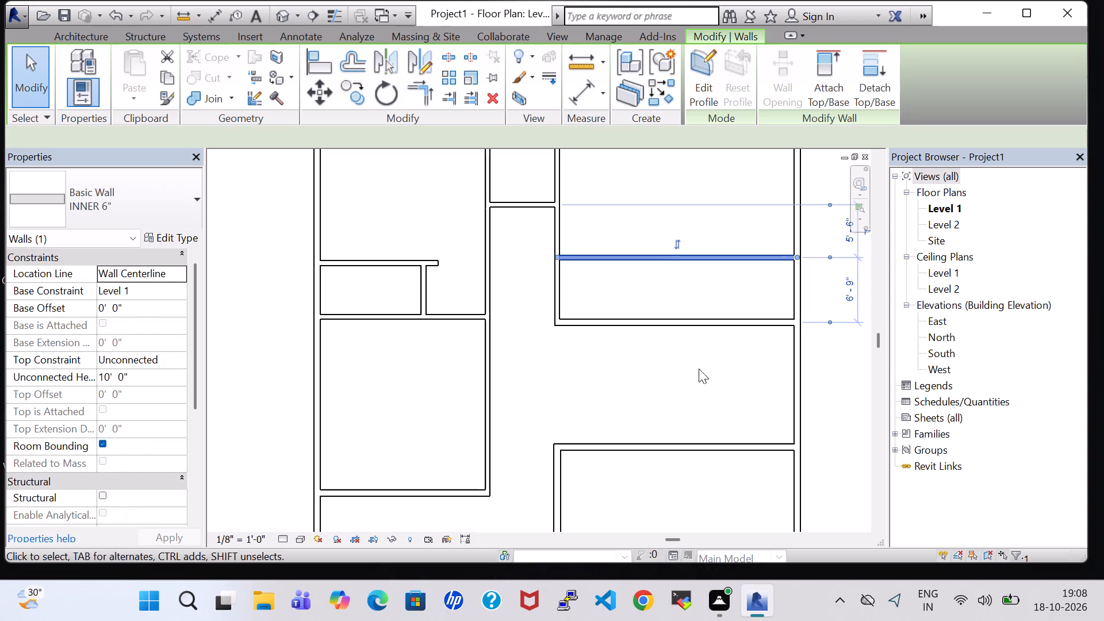
left_click(670, 326)
left_click(135, 190)
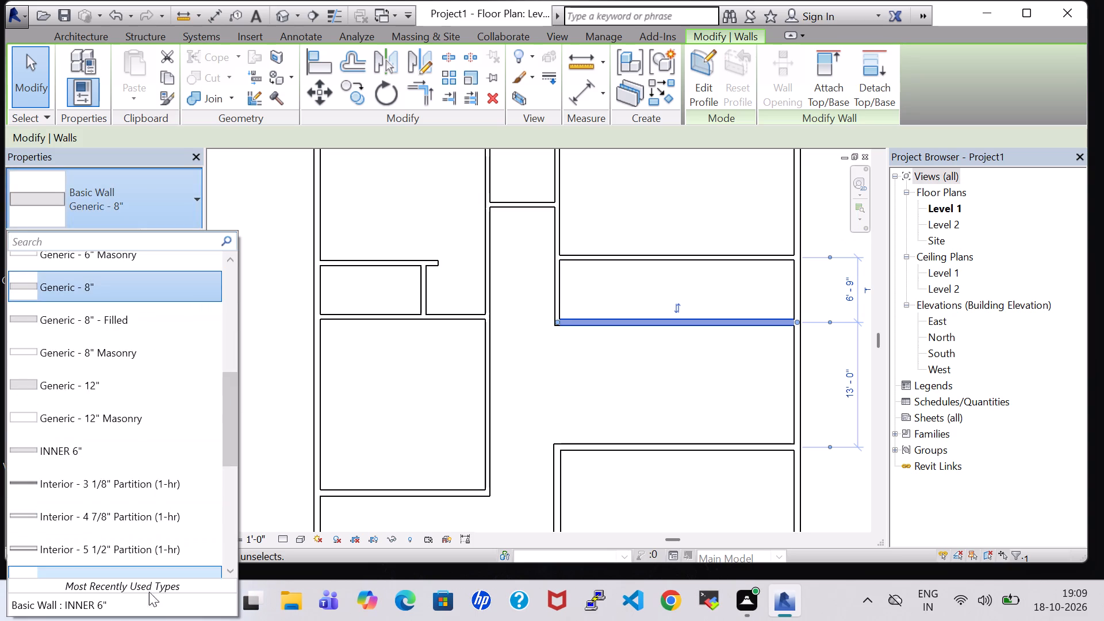
left_click(145, 601)
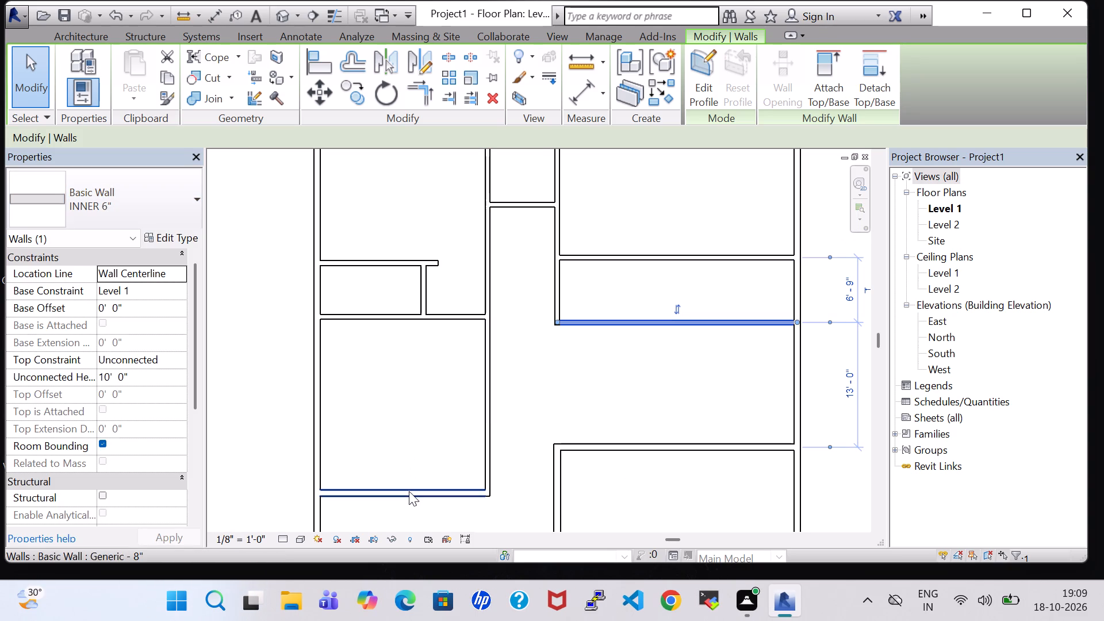
left_click(409, 492)
left_click(109, 204)
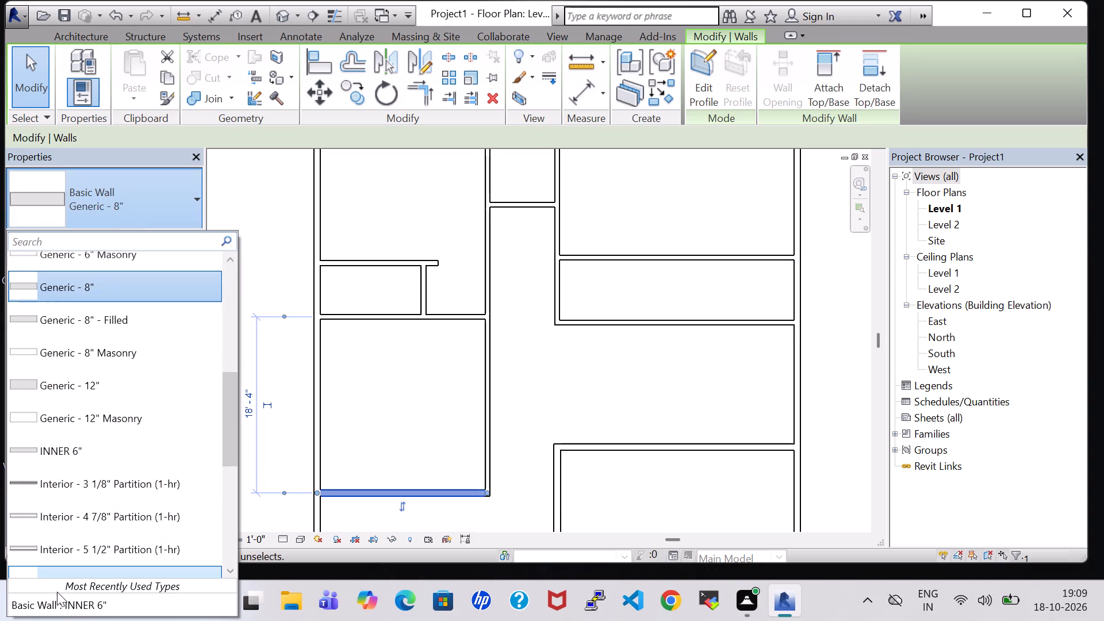
left_click(59, 609)
Change the north and west walls of the large east room to the INNER 6" type.
scroll(611, 415, "down", 3)
middle_click_drag(611, 415, 637, 285)
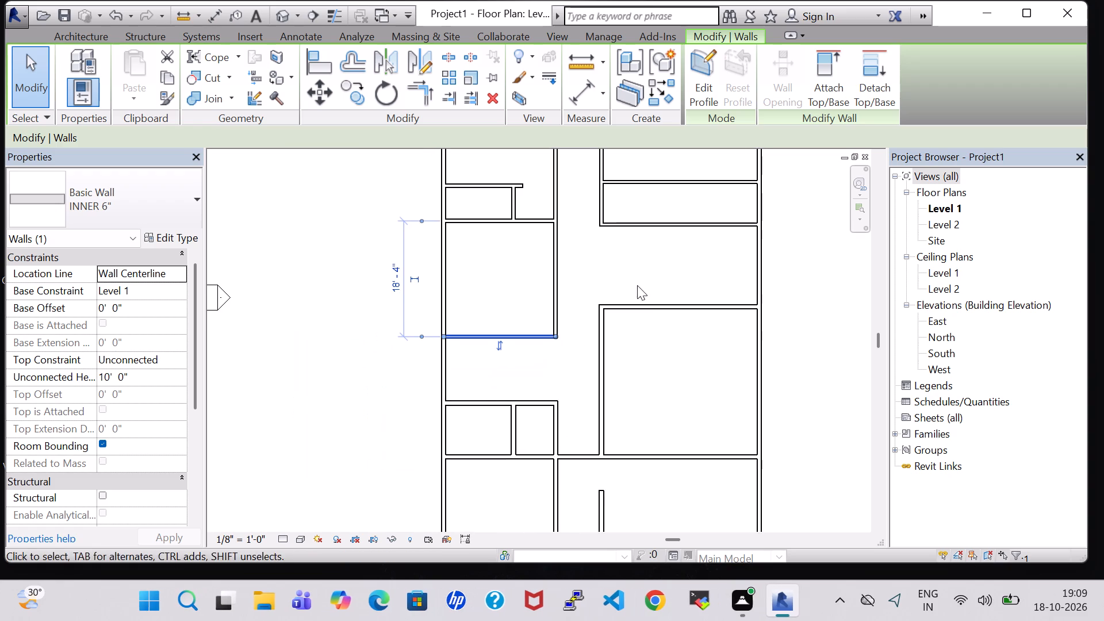
left_click(675, 300)
left_click(147, 231)
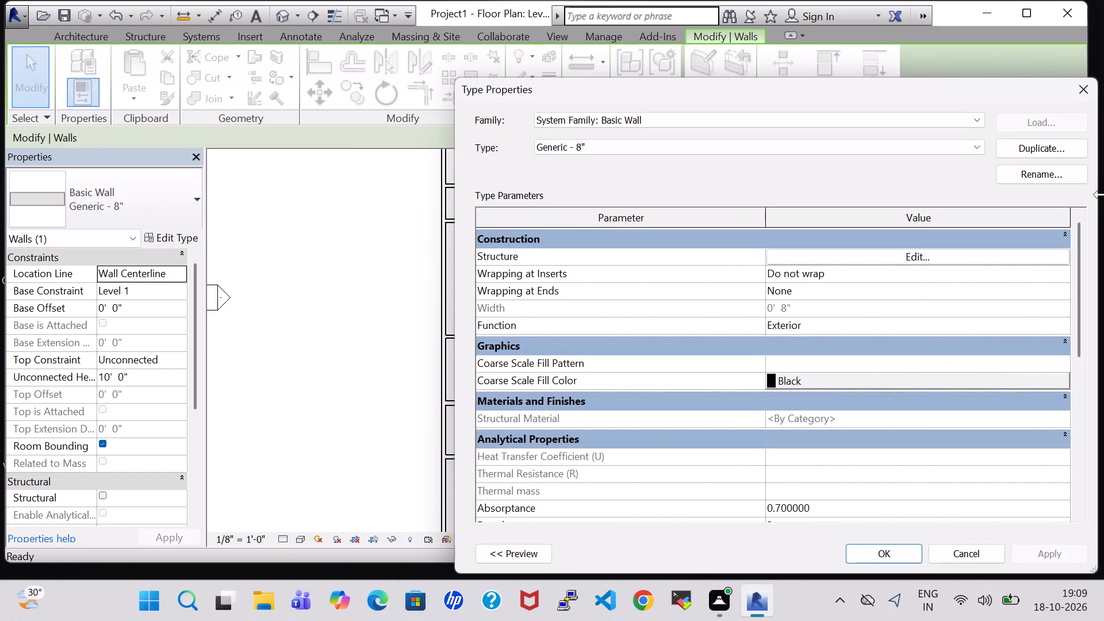
left_click(1080, 92)
left_click(151, 218)
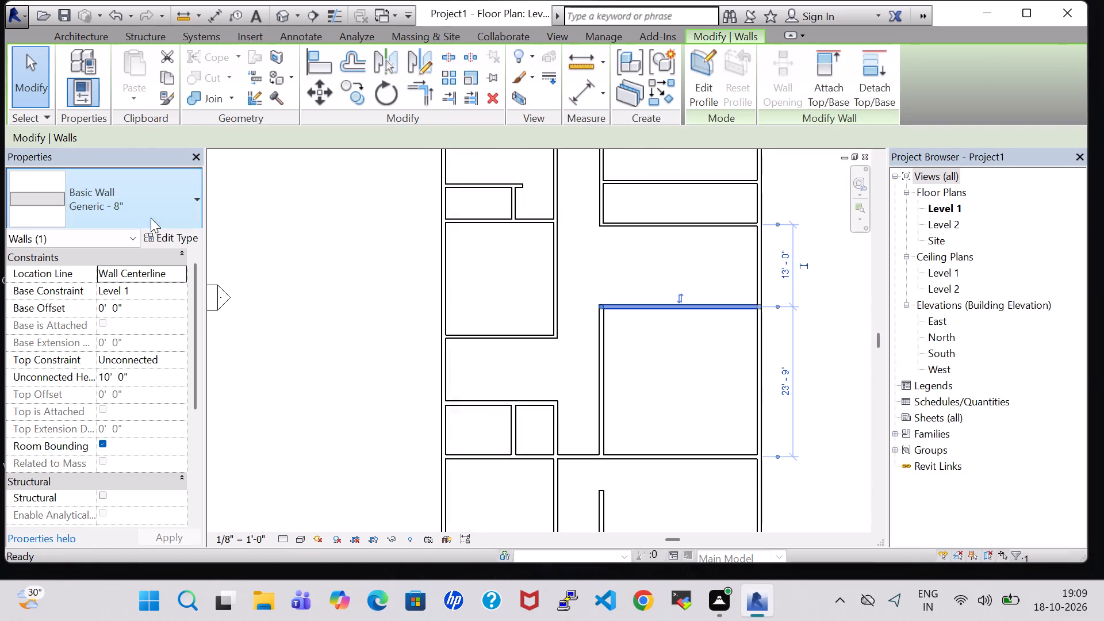
left_click(100, 609)
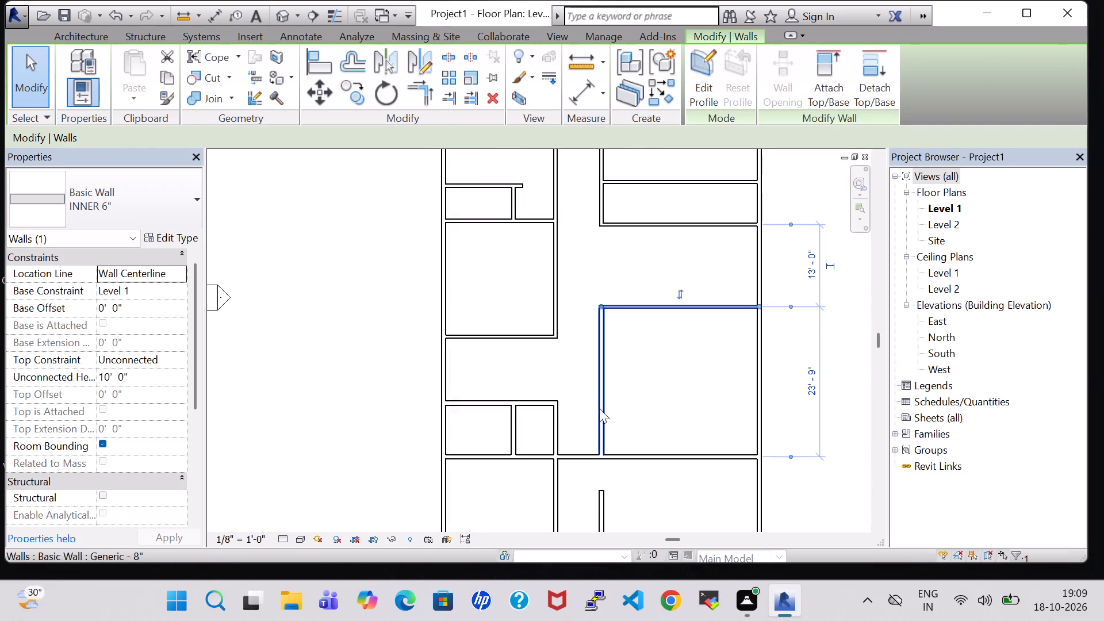
left_click(599, 407)
left_click(136, 189)
left_click(86, 598)
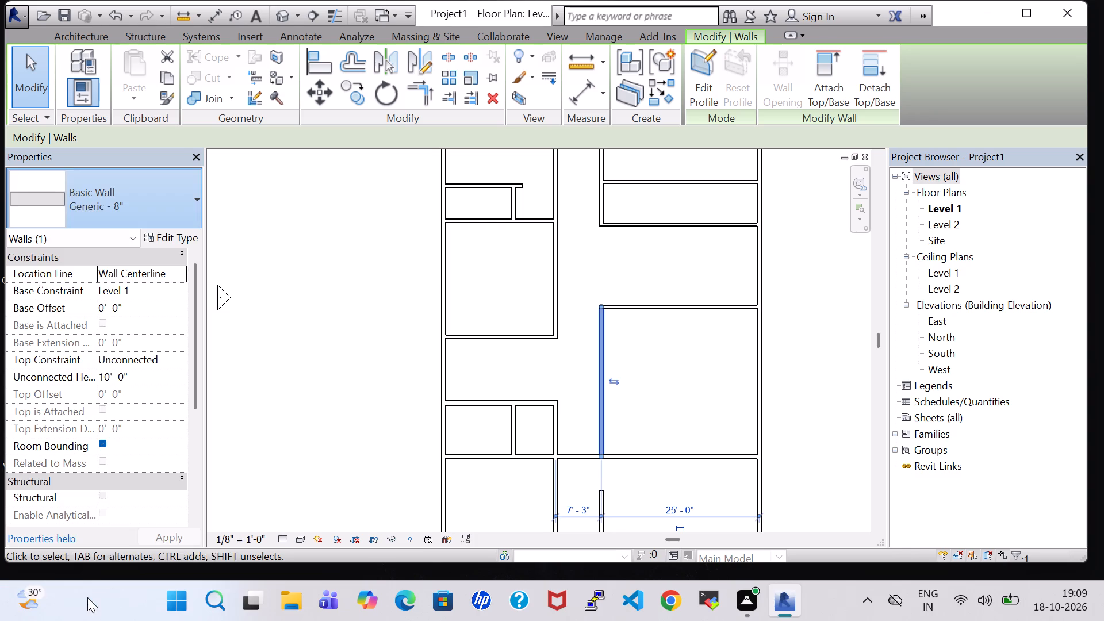
Change the two small southwest rooms' north wall, divider and east wall, plus the full-width east-west partition south of them, to INNER 6".
left_click(528, 404)
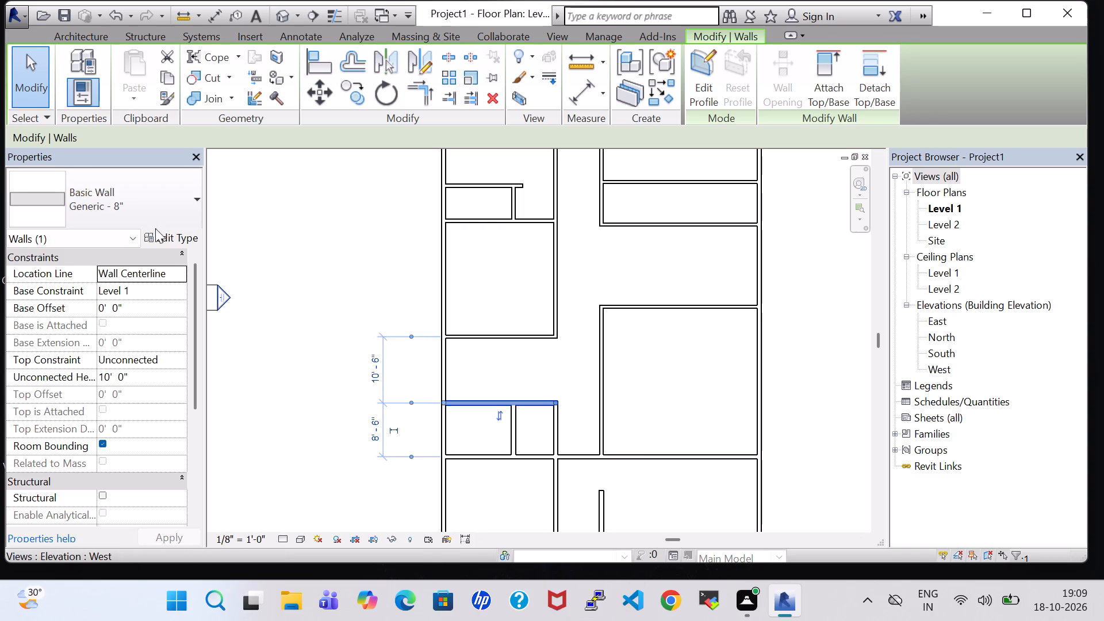
left_click(132, 201)
left_click(105, 608)
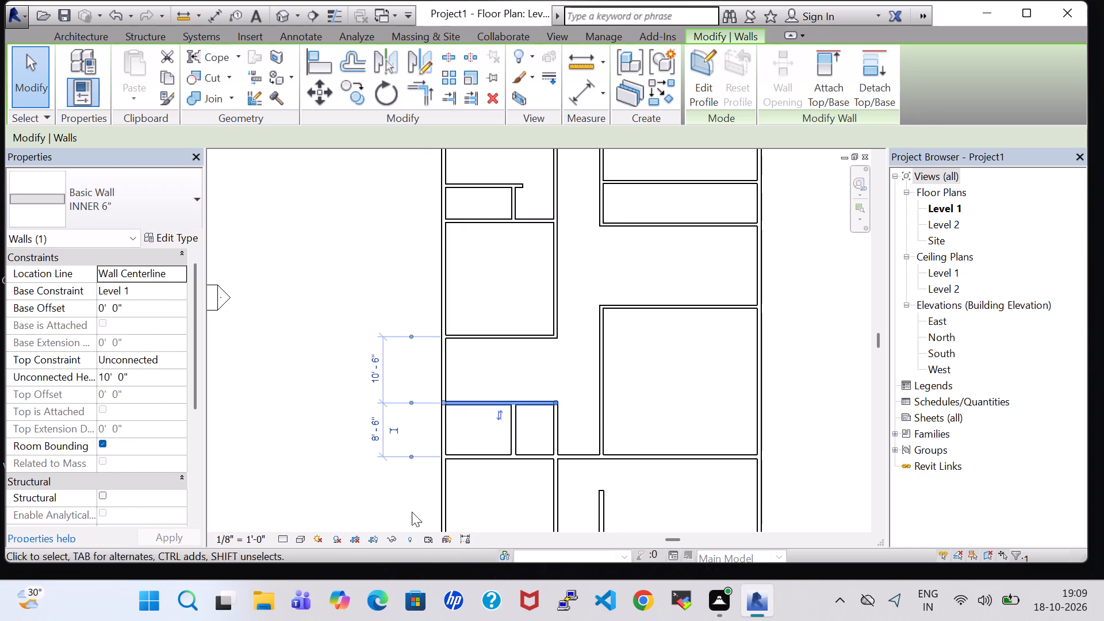
left_click(513, 446)
left_click(147, 202)
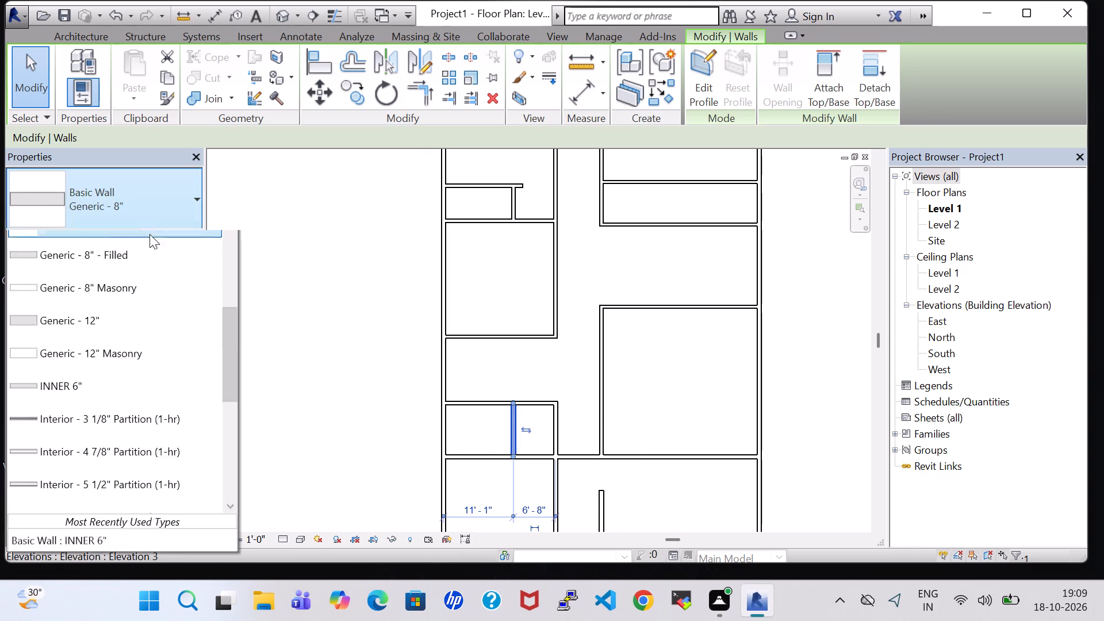
left_click(118, 609)
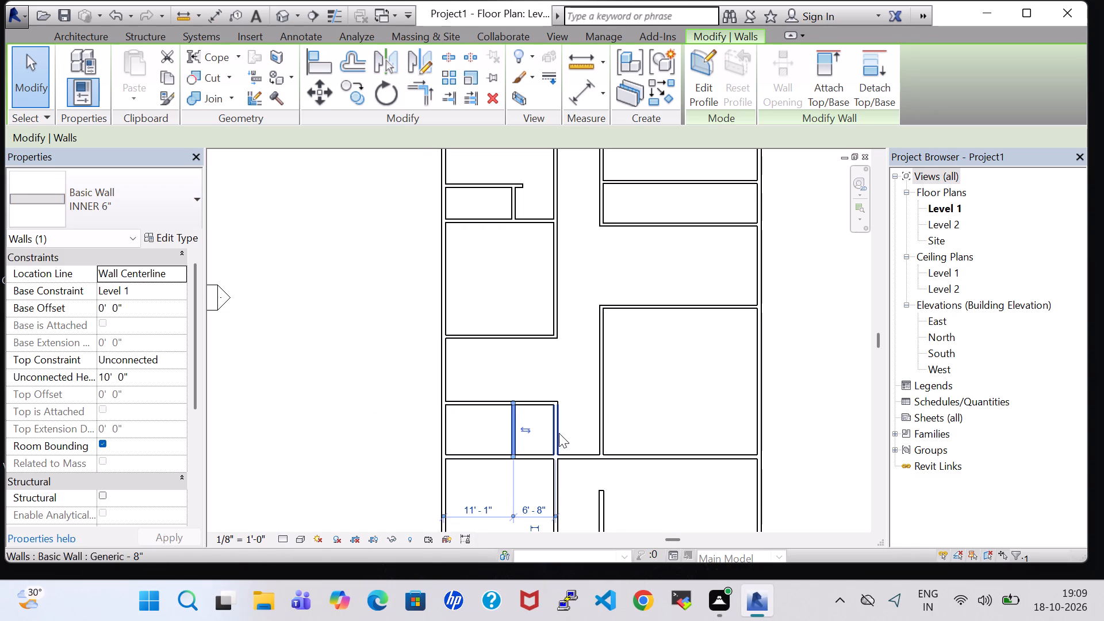
left_click(558, 433)
left_click(166, 218)
left_click(102, 608)
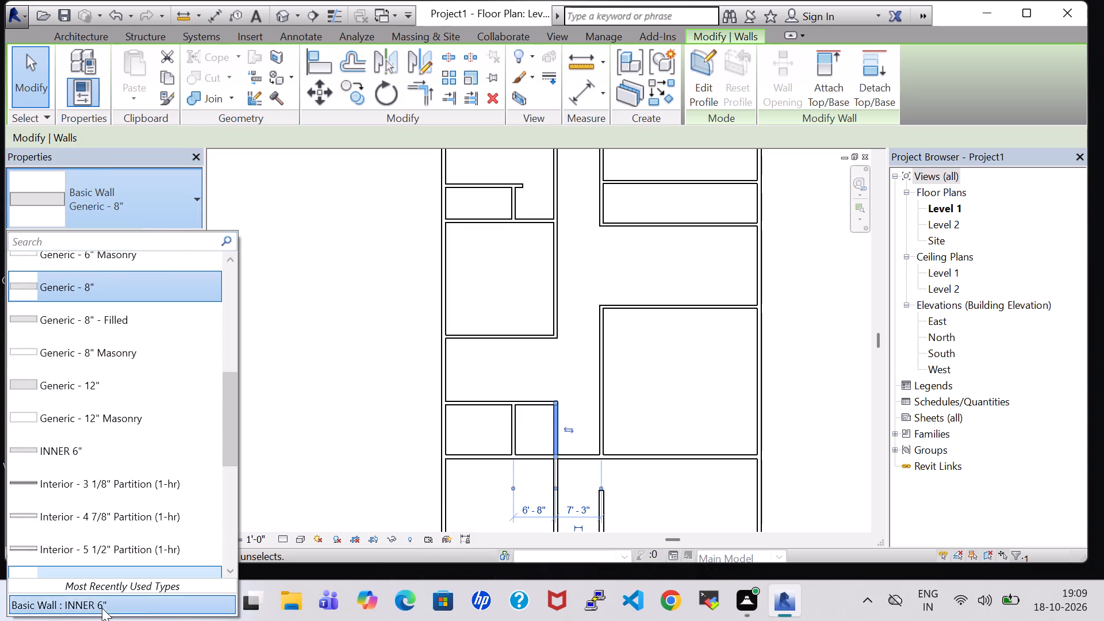
left_click(493, 450)
left_click(137, 190)
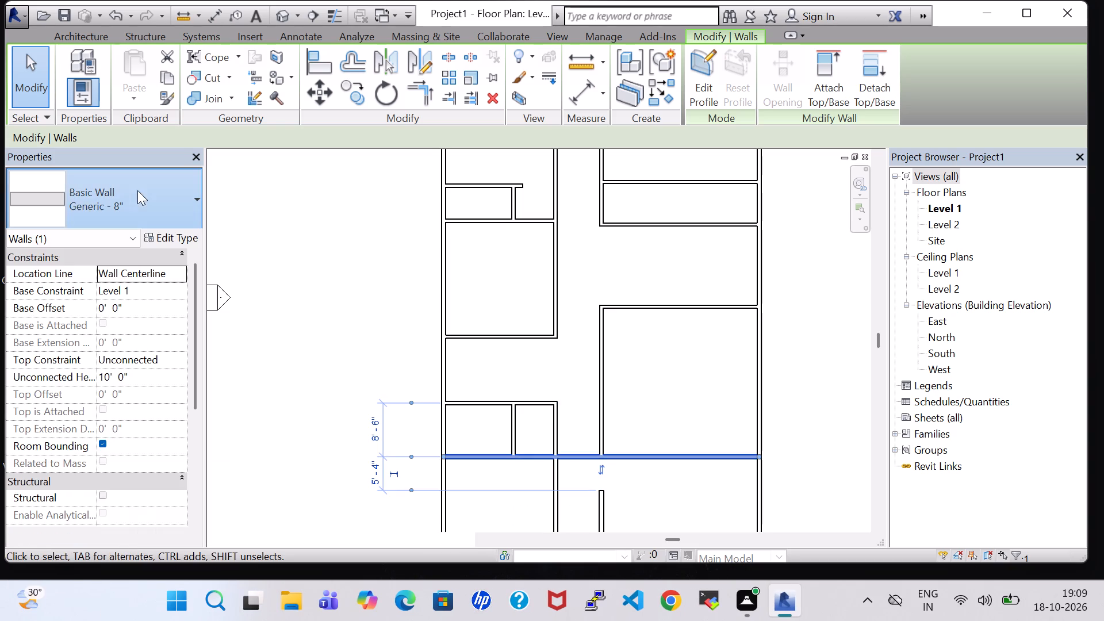
left_click(114, 602)
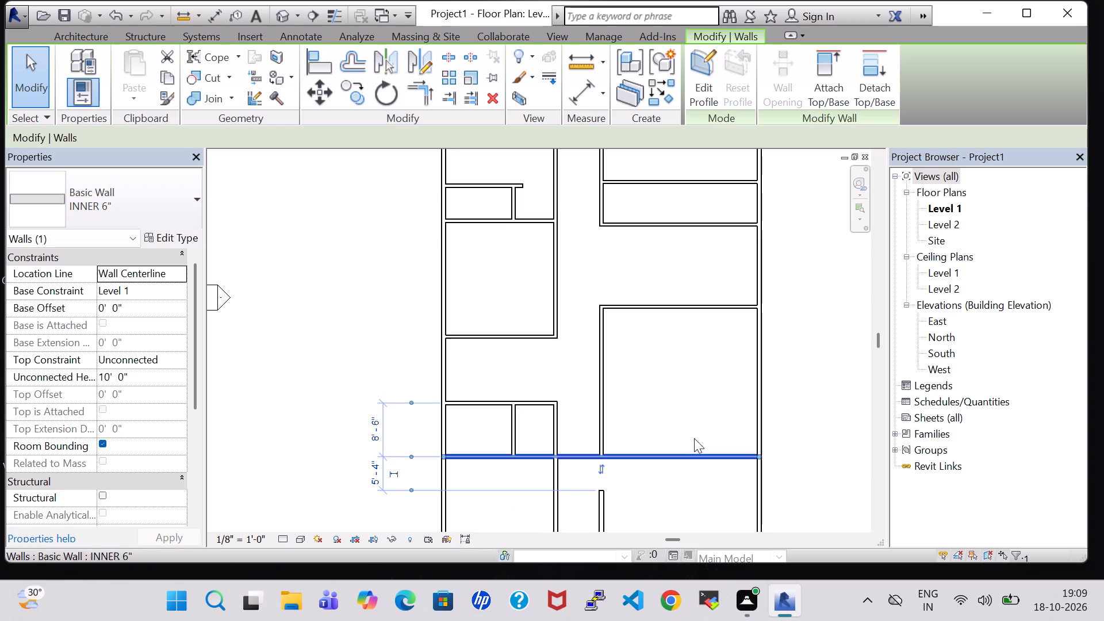
Change the two north-south walls between the full-width partition and the south exterior wall to the INNER 6" type.
scroll(680, 421, "down", 1)
middle_click_drag(680, 421, 700, 262)
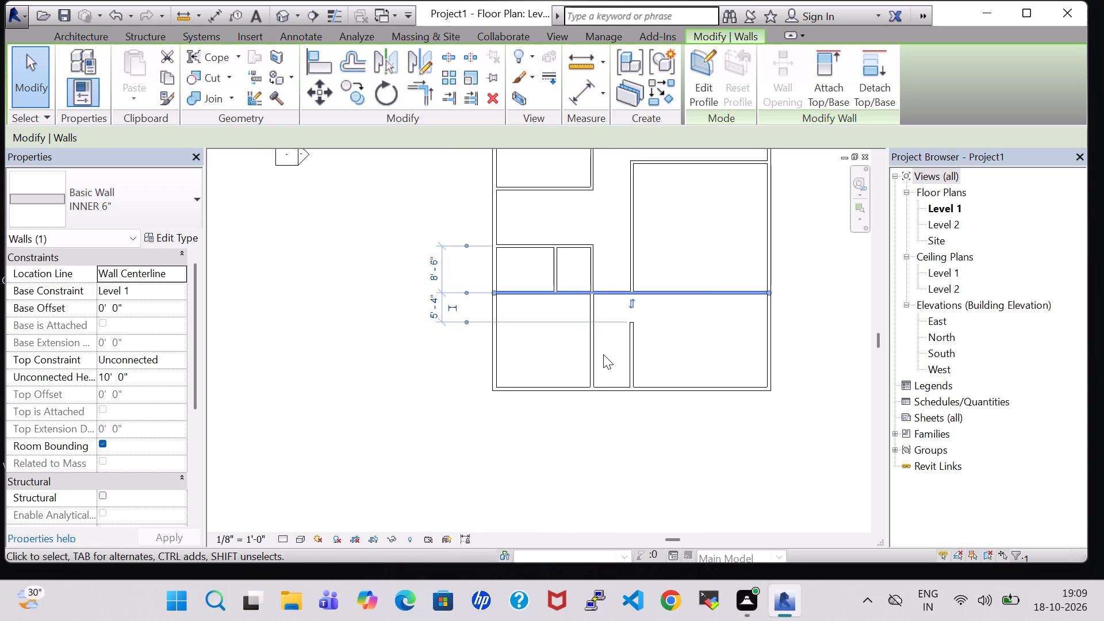
left_click(594, 354)
left_click(142, 218)
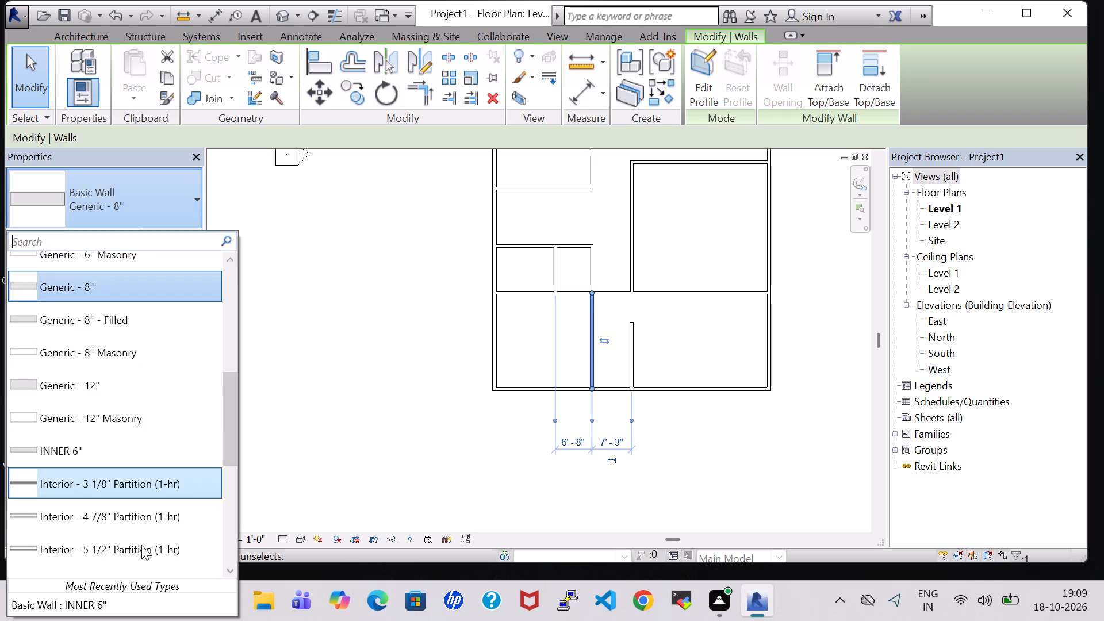
left_click(139, 603)
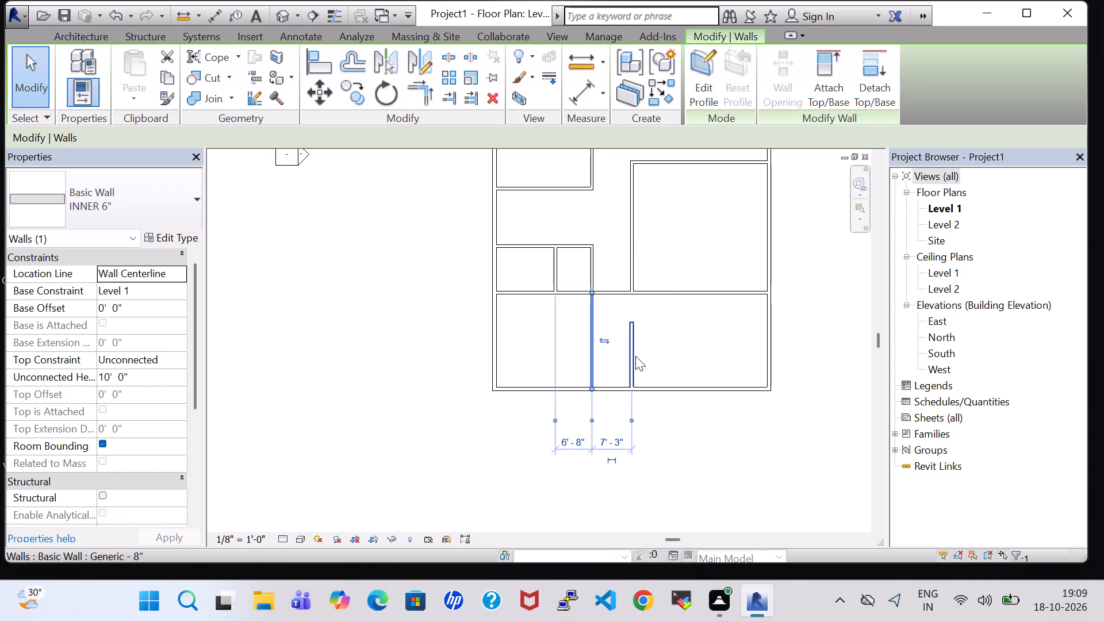
left_click(635, 356)
left_click(153, 221)
left_click(53, 607)
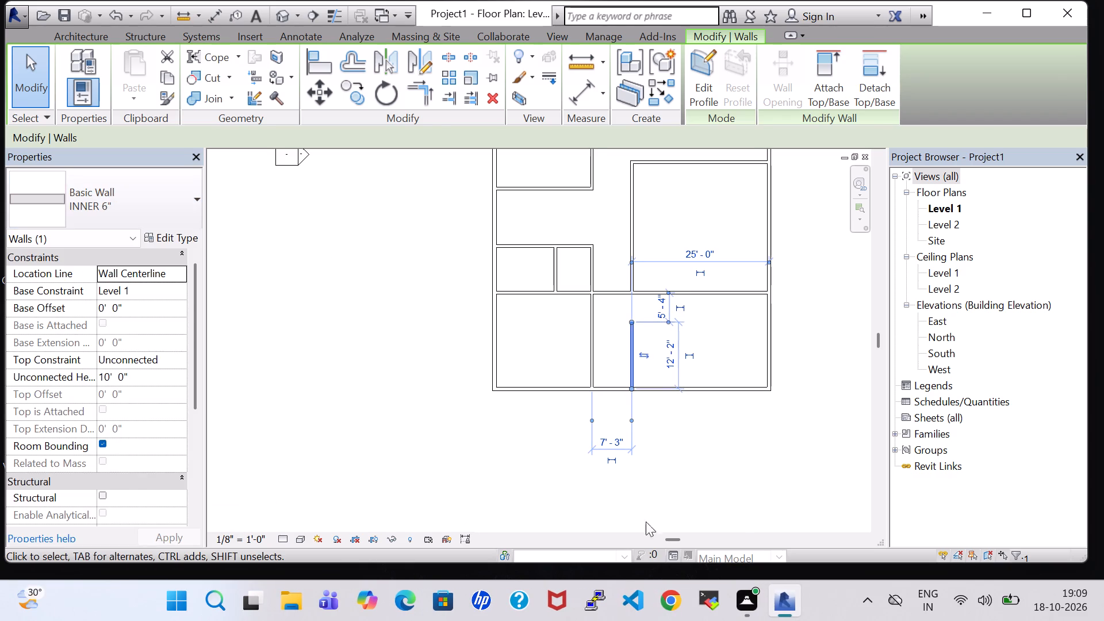
left_click(735, 522)
Place a Single-Flush 30" x 80" door in the small north-central room's west wall, about 1'-9" north of its south wall, swinging into that room.
scroll(722, 407, "down", 3)
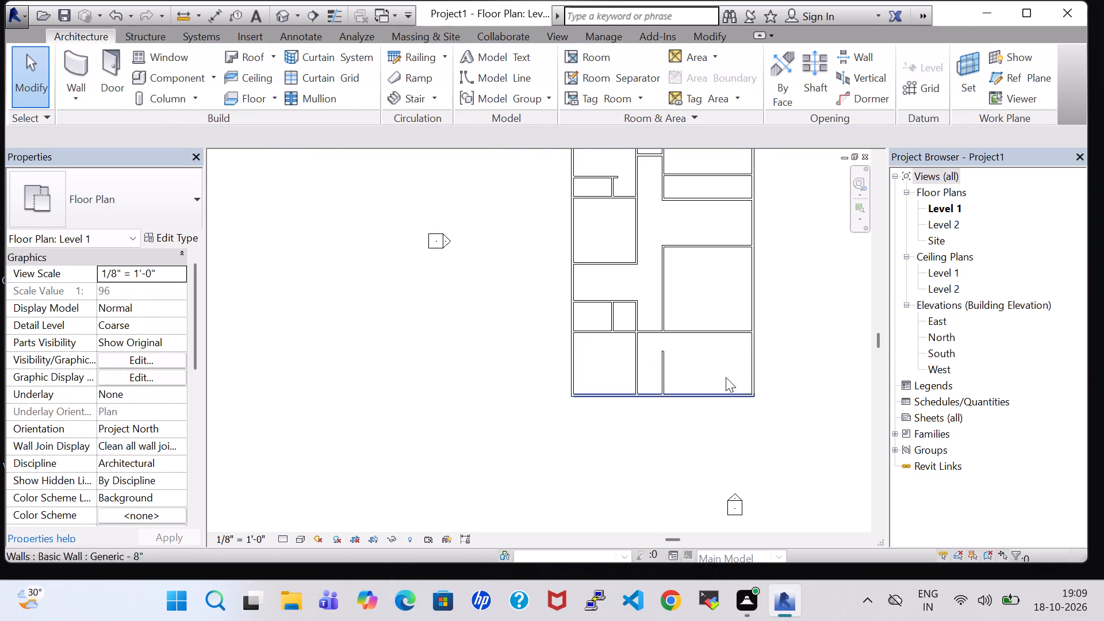
middle_click_drag(712, 302, 739, 396)
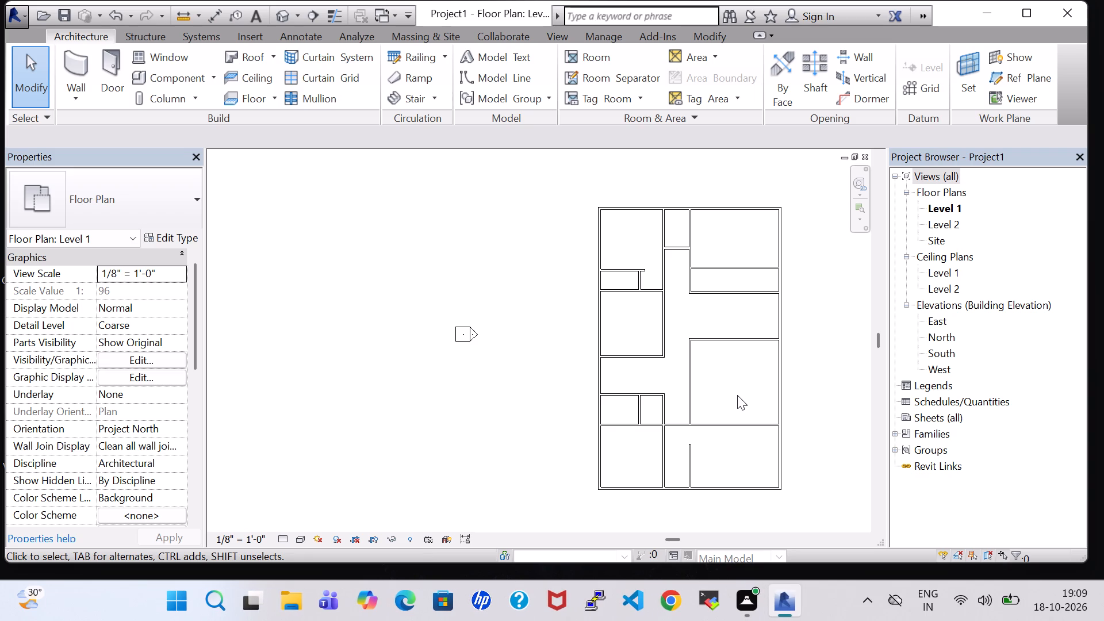
scroll(557, 254, "up", 1)
middle_click_drag(783, 287, 595, 255)
scroll(607, 255, "up", 1)
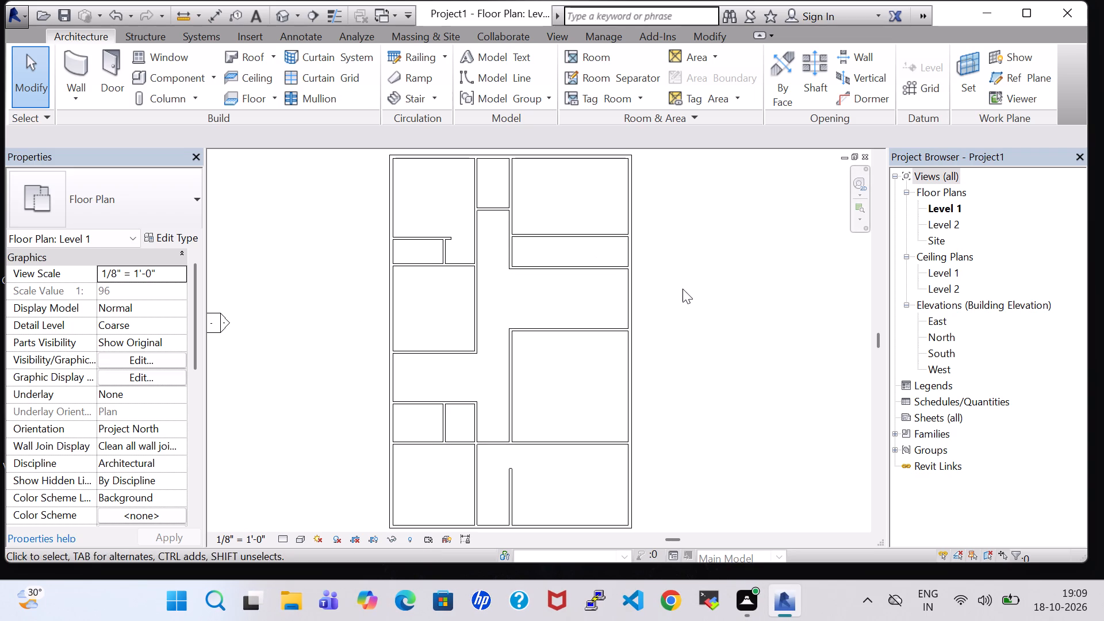
scroll(738, 302, "down", 1)
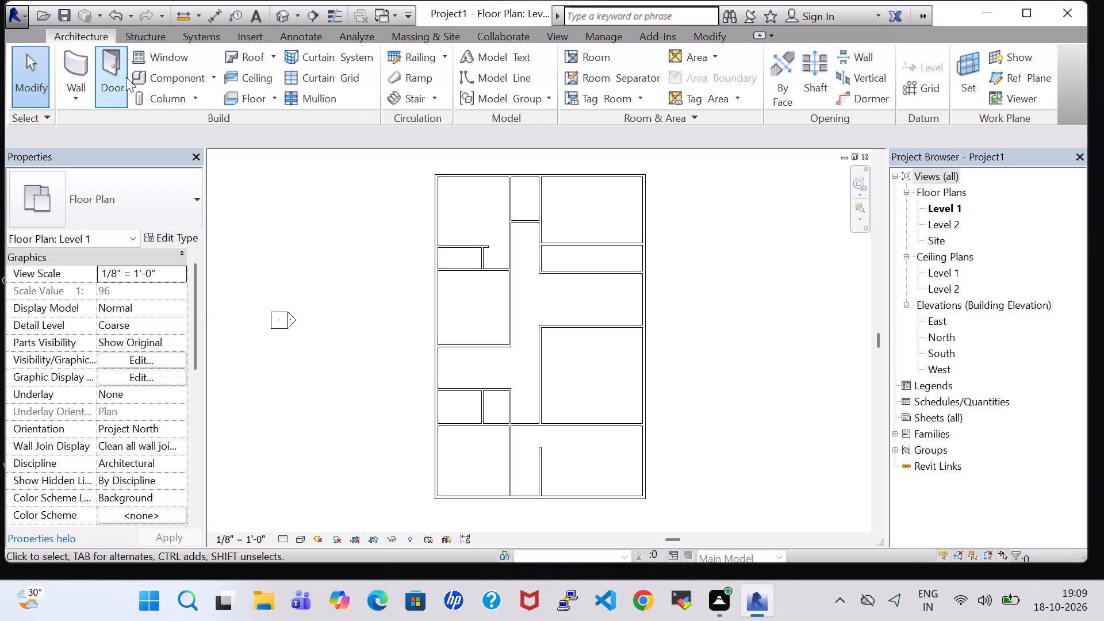
left_click(108, 58)
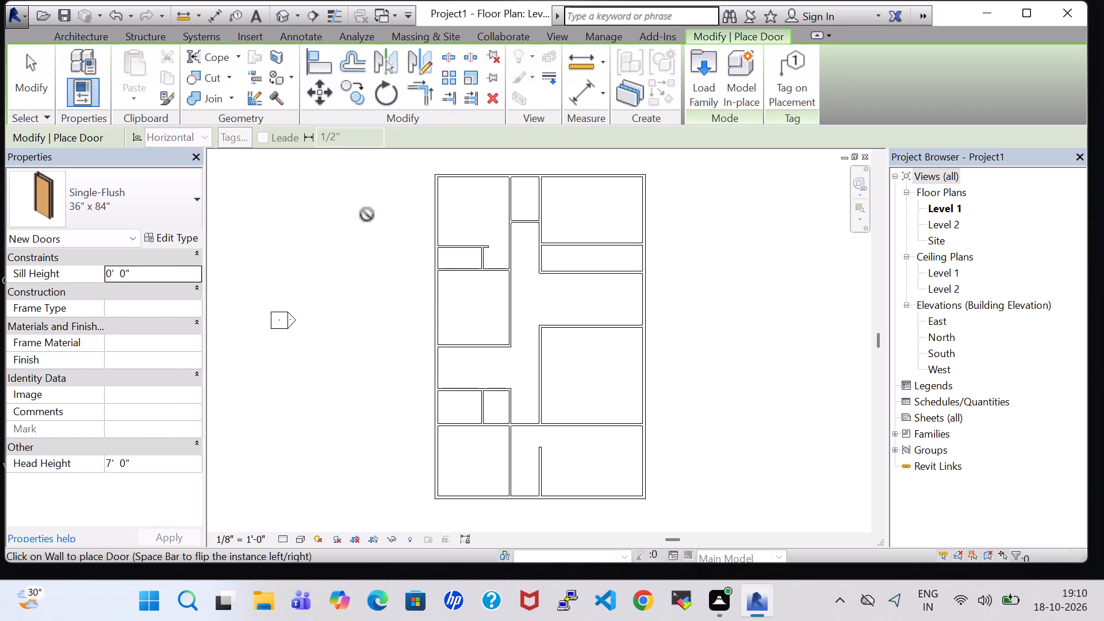
left_click(120, 214)
scroll(100, 301, "up", 3)
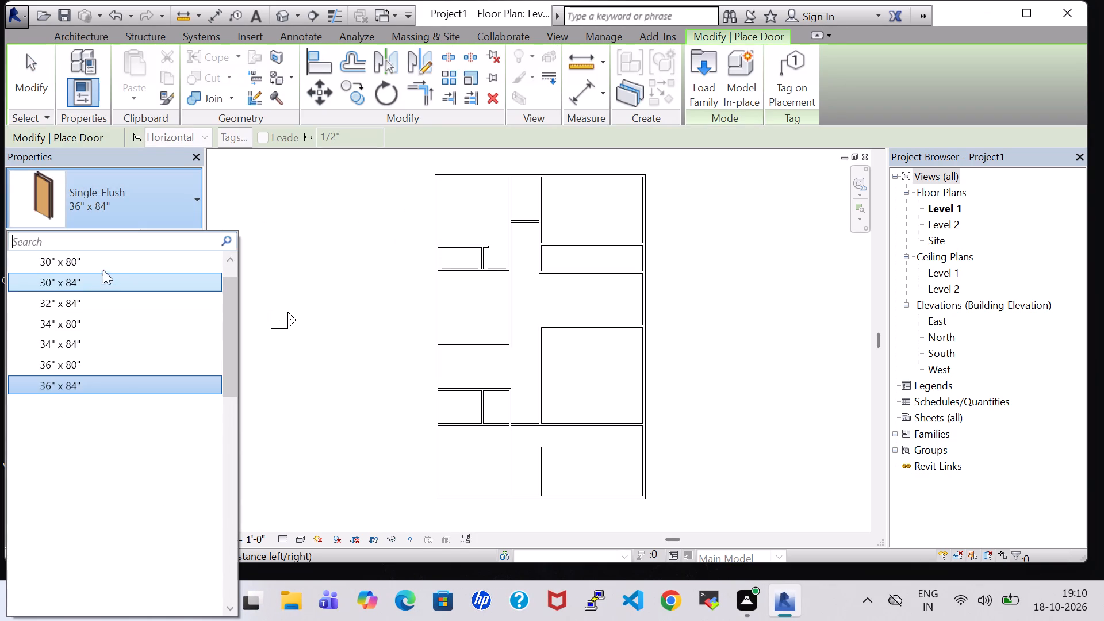
left_click(103, 264)
scroll(515, 214, "up", 4)
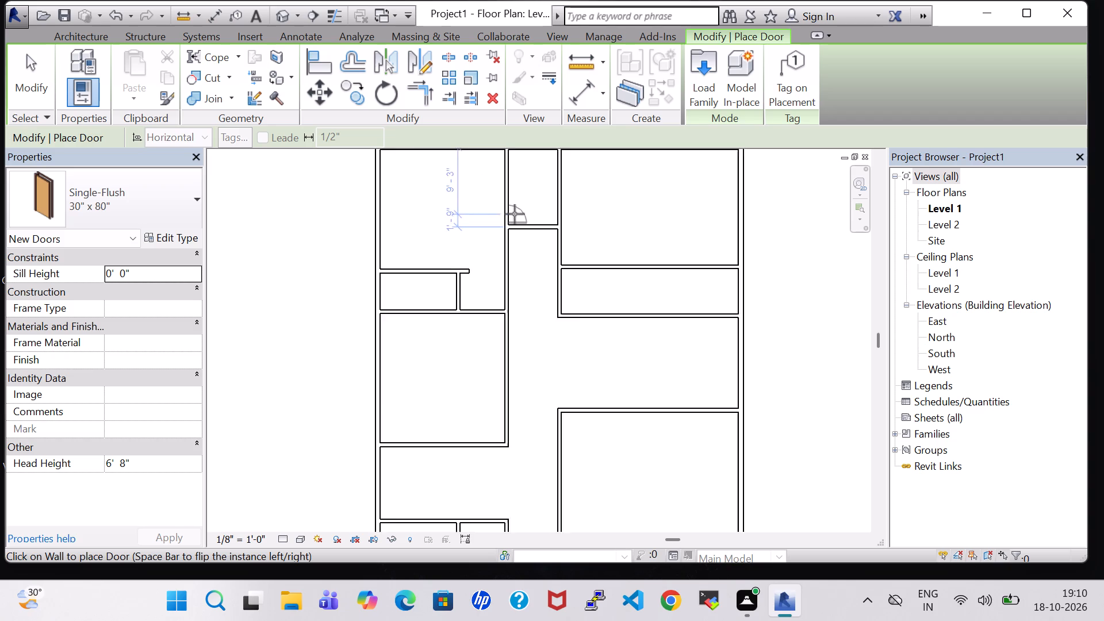
scroll(515, 214, "up", 4)
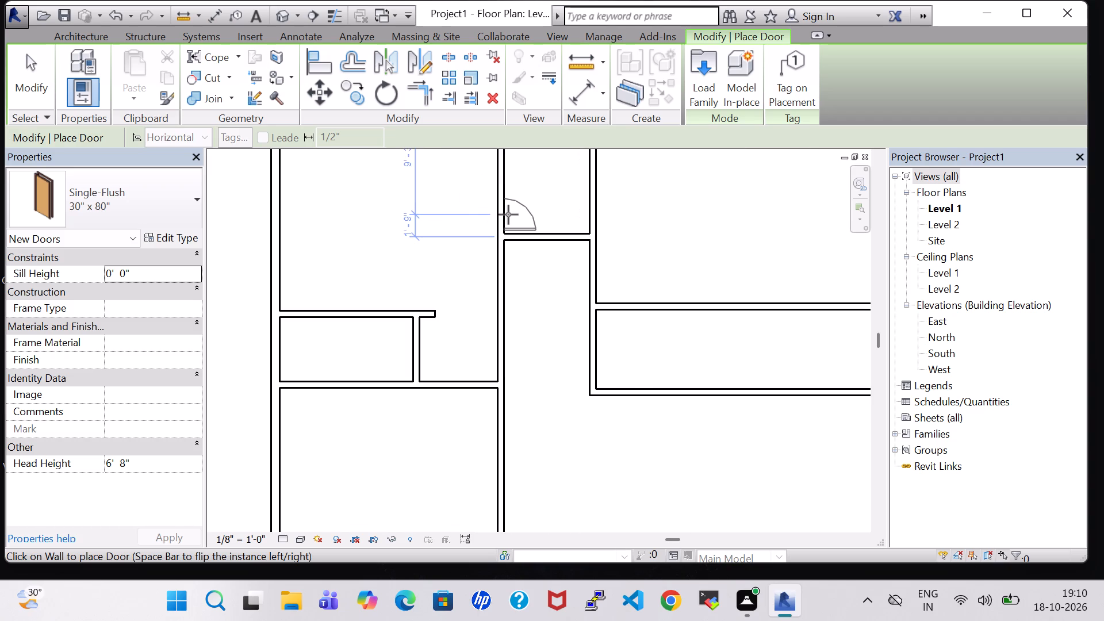
left_click(508, 214)
scroll(508, 228, "down", 1)
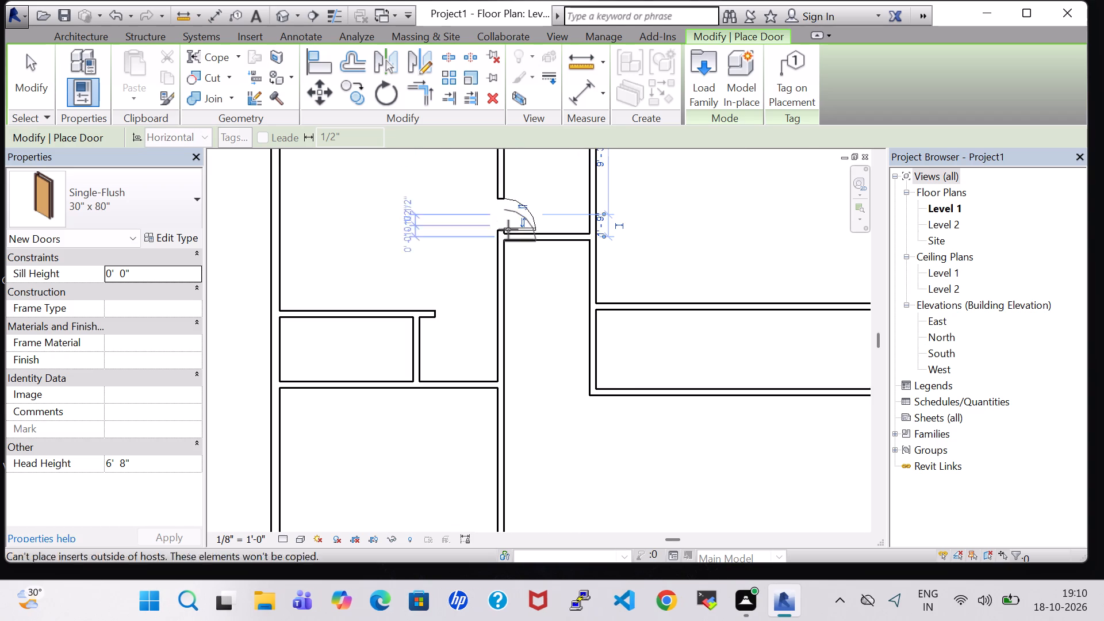
scroll(508, 229, "down", 5)
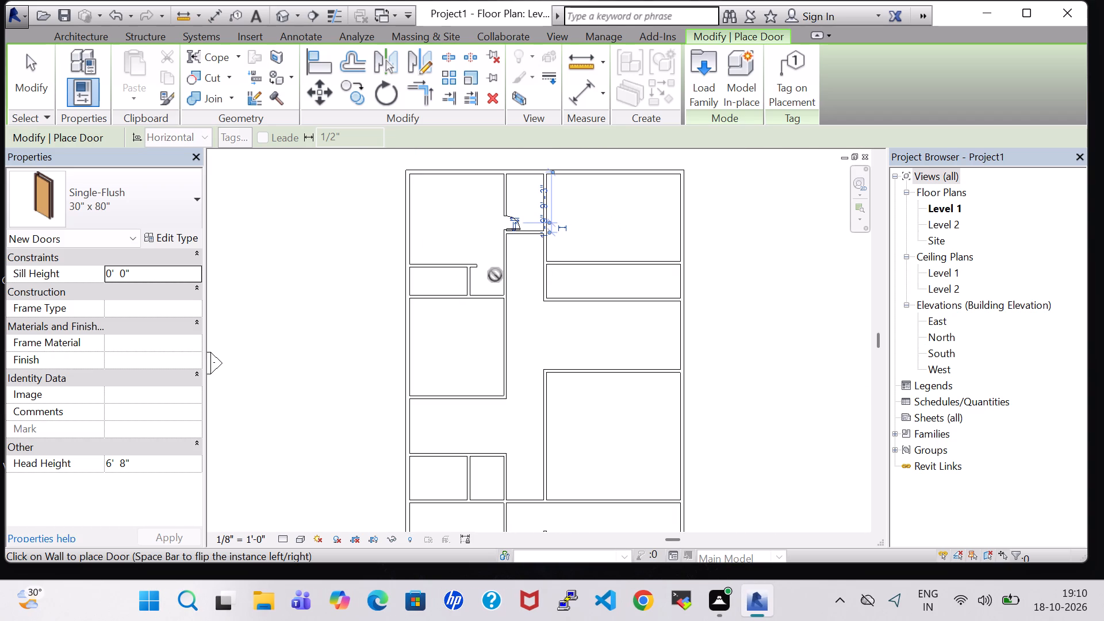
Place a Single-Flush 32" x 84" door in the corridor's west wall, just north of the large west room, swinging west into the small closet-side space.
scroll(501, 285, "up", 6)
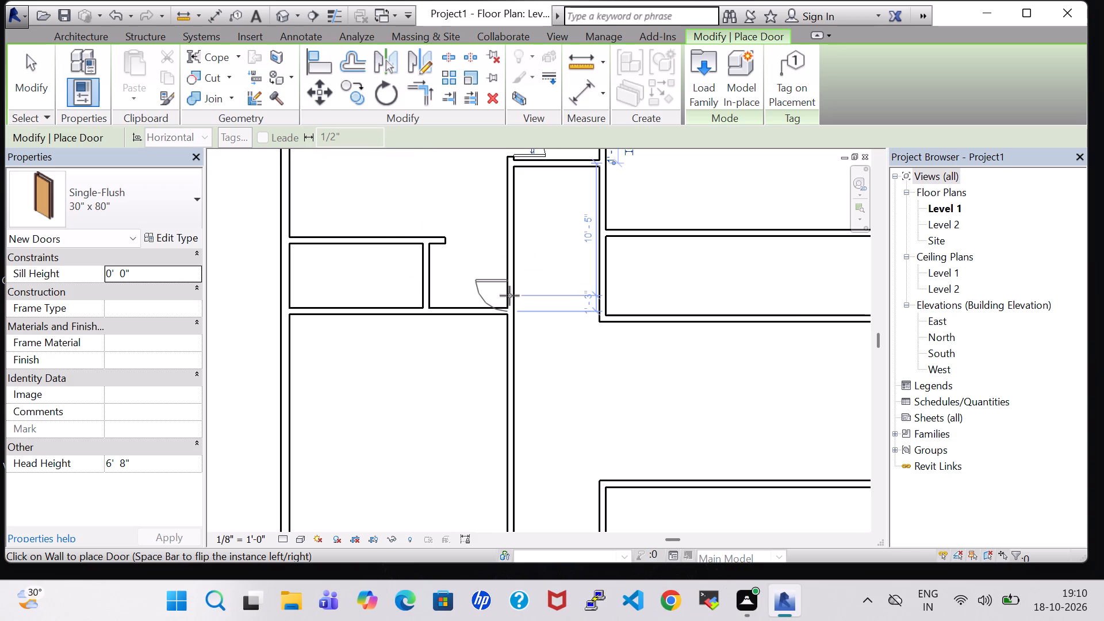
key("space")
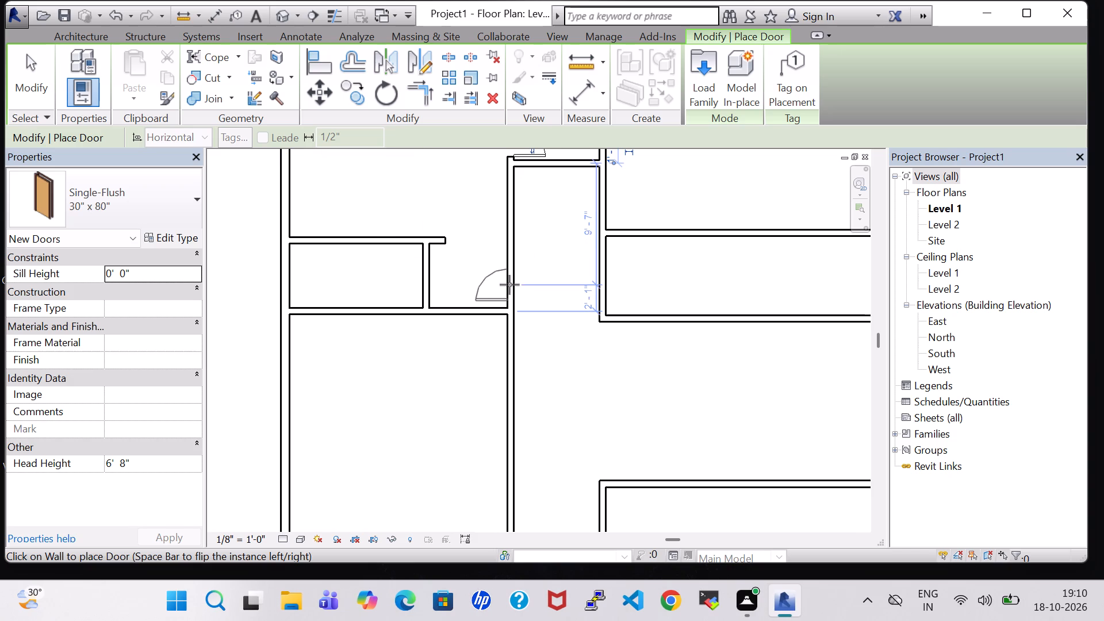
scroll(509, 285, "up", 2)
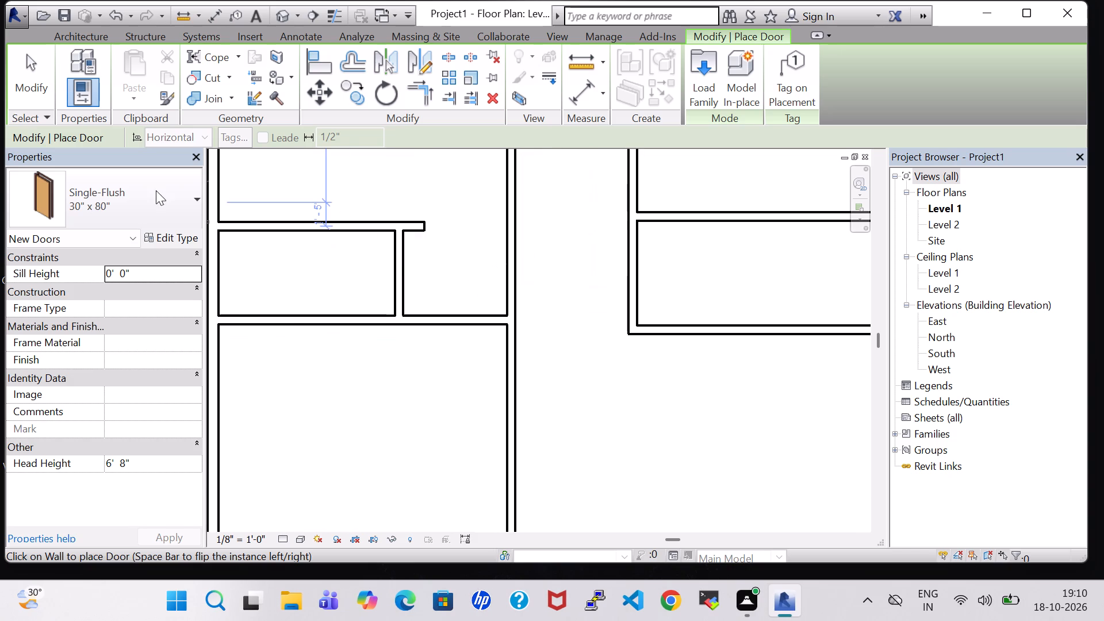
left_click(156, 190)
left_click(79, 305)
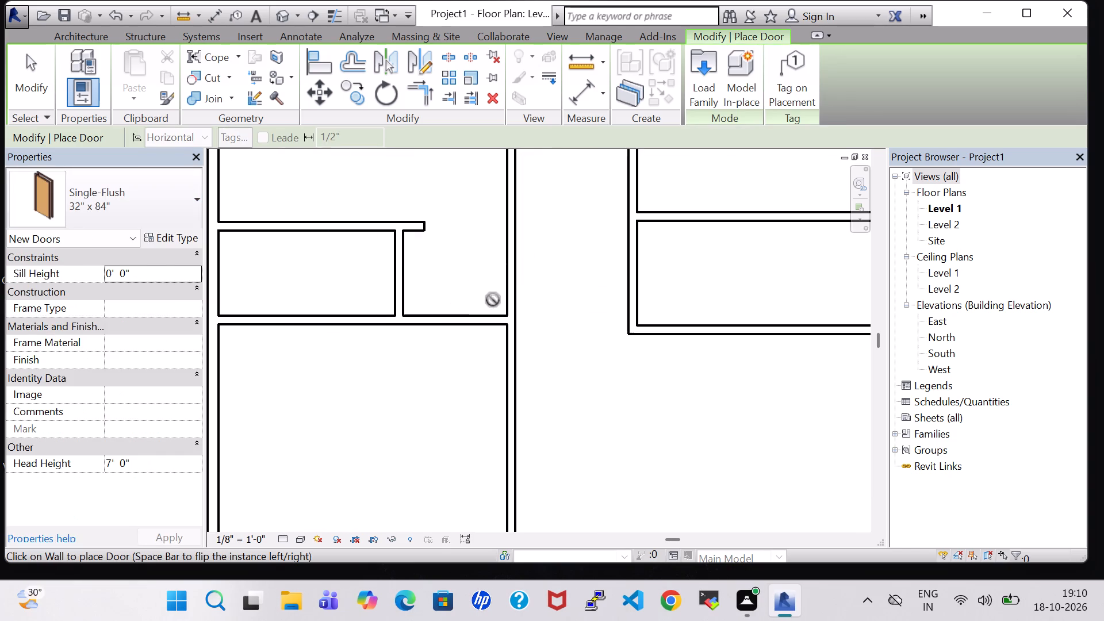
key("space")
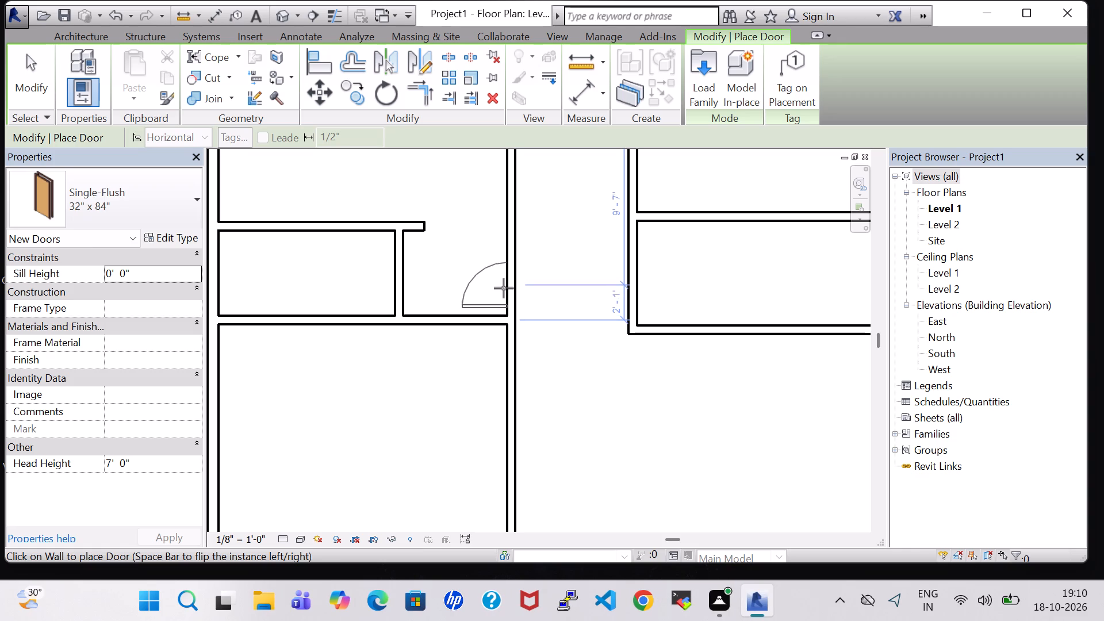
left_click(504, 289)
scroll(504, 289, "down", 8)
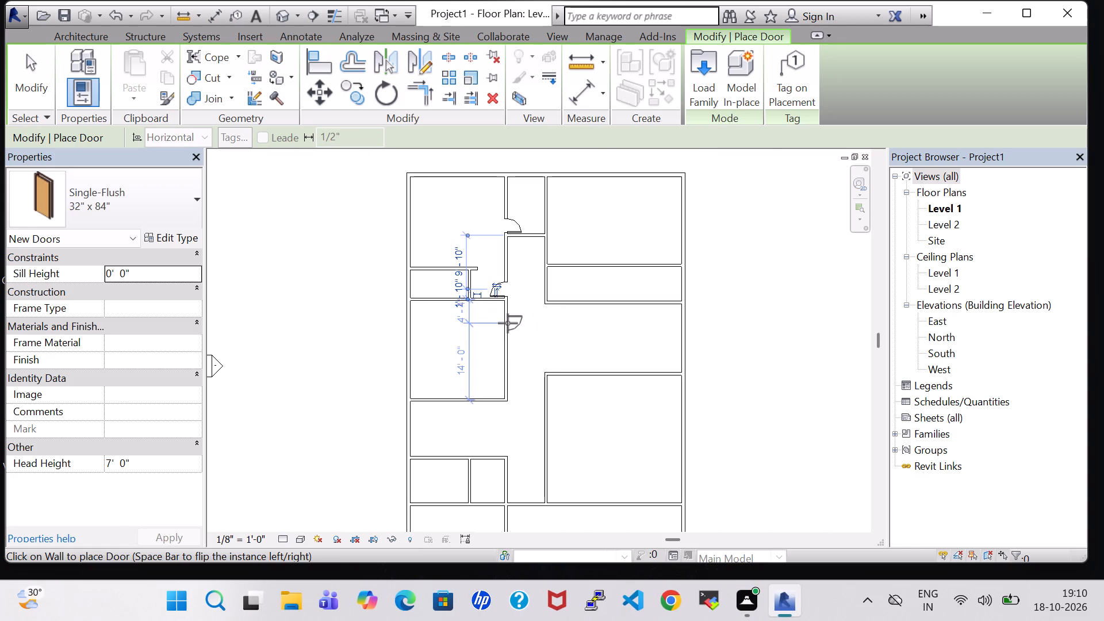
key("Escape")
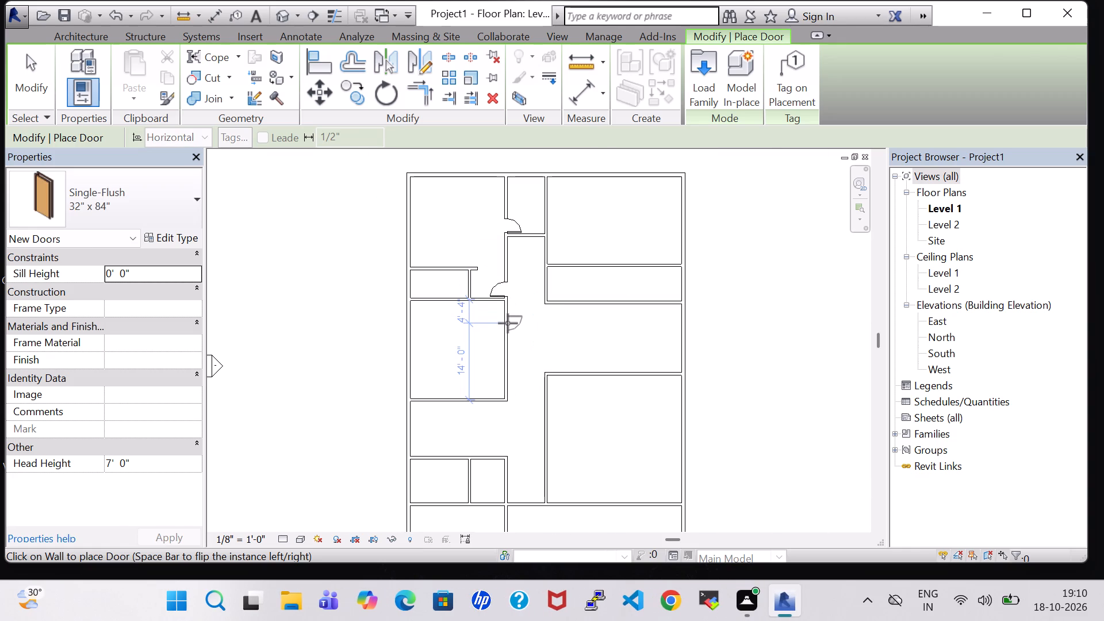
key("Escape")
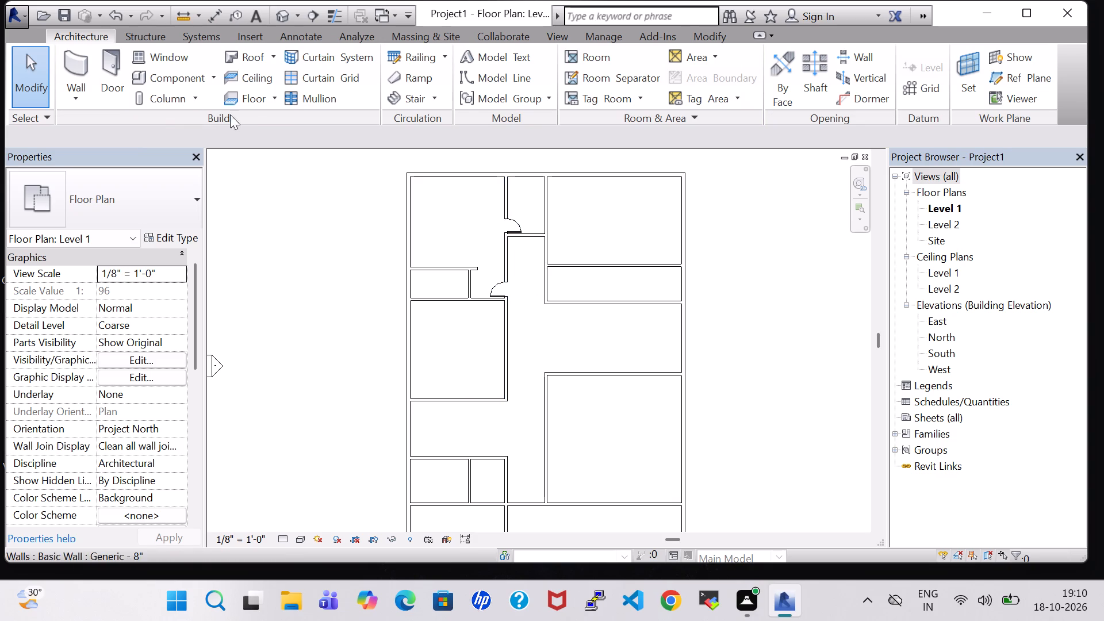
Place a Single-Flush 30" x 80" door in the northeast room's west wall, about 1'-9" north of its south wall, swinging into that room.
left_click(120, 68)
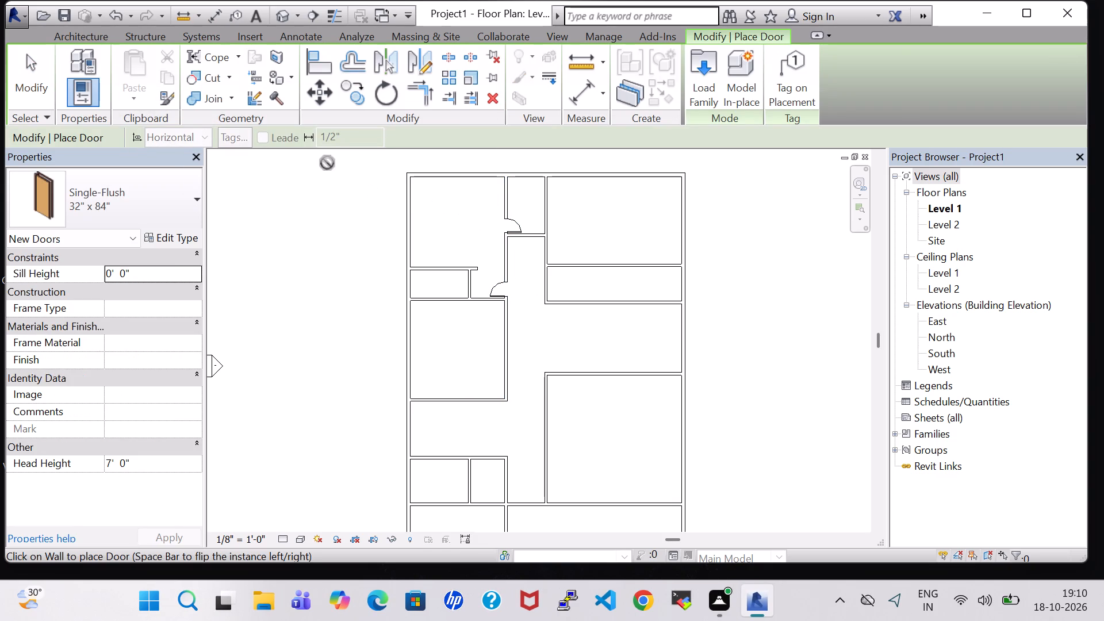
left_click(160, 194)
scroll(110, 254, "up", 1)
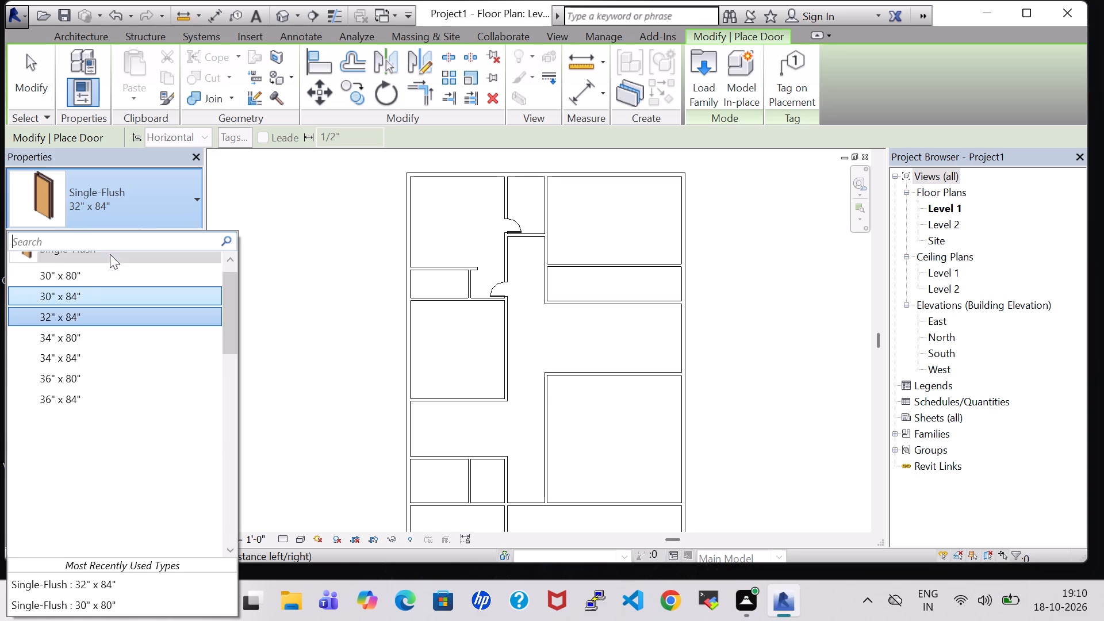
left_click(102, 269)
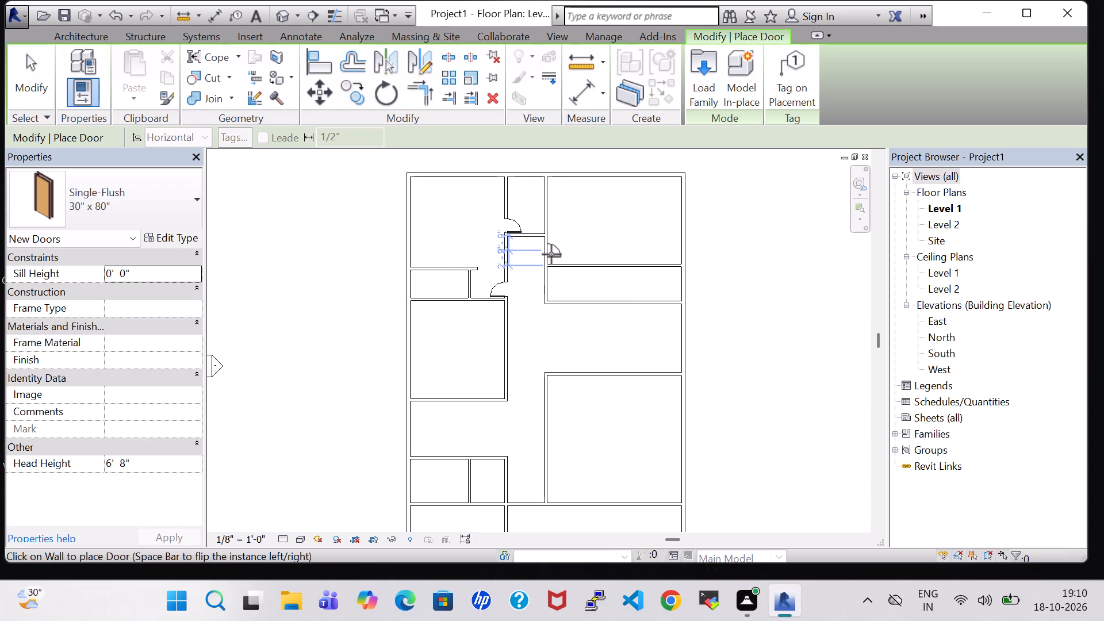
scroll(551, 254, "up", 6)
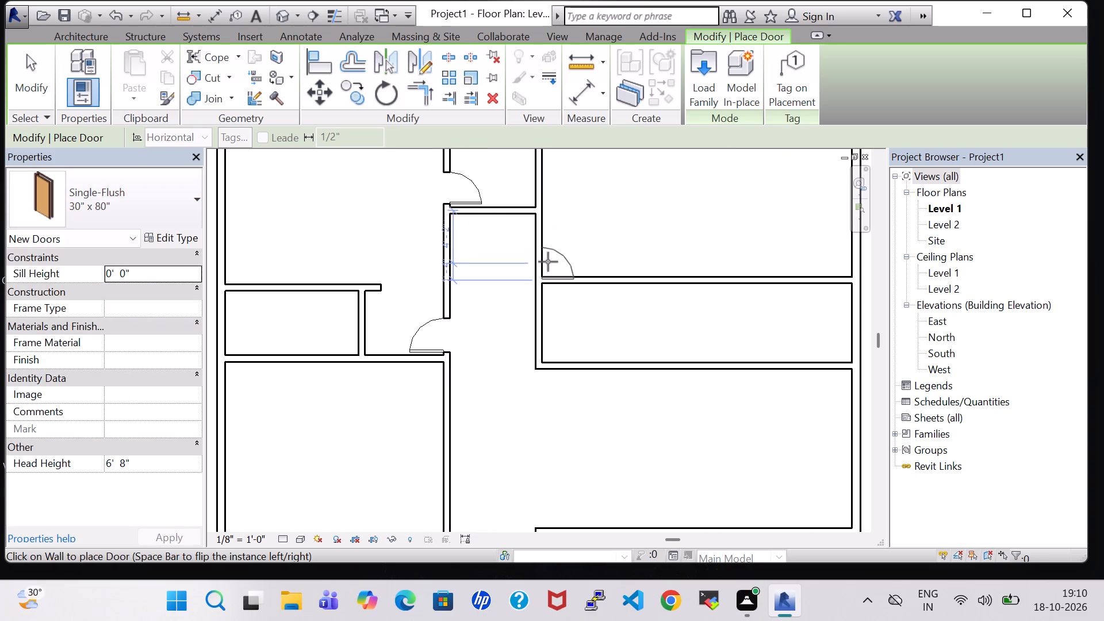
left_click(549, 258)
scroll(569, 250, "down", 6)
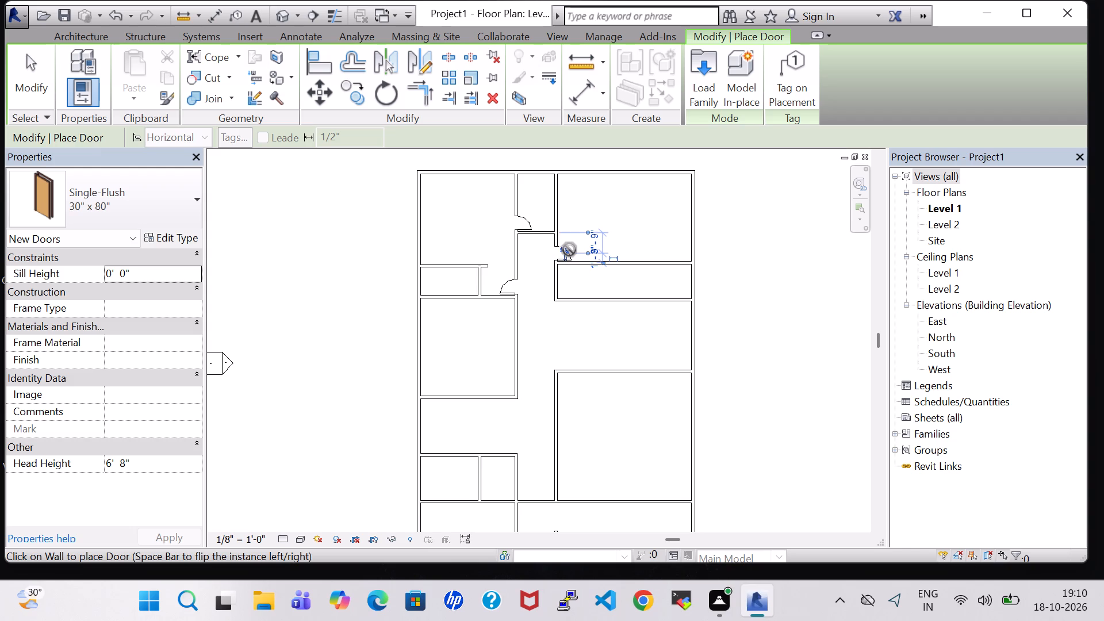
key("Escape")
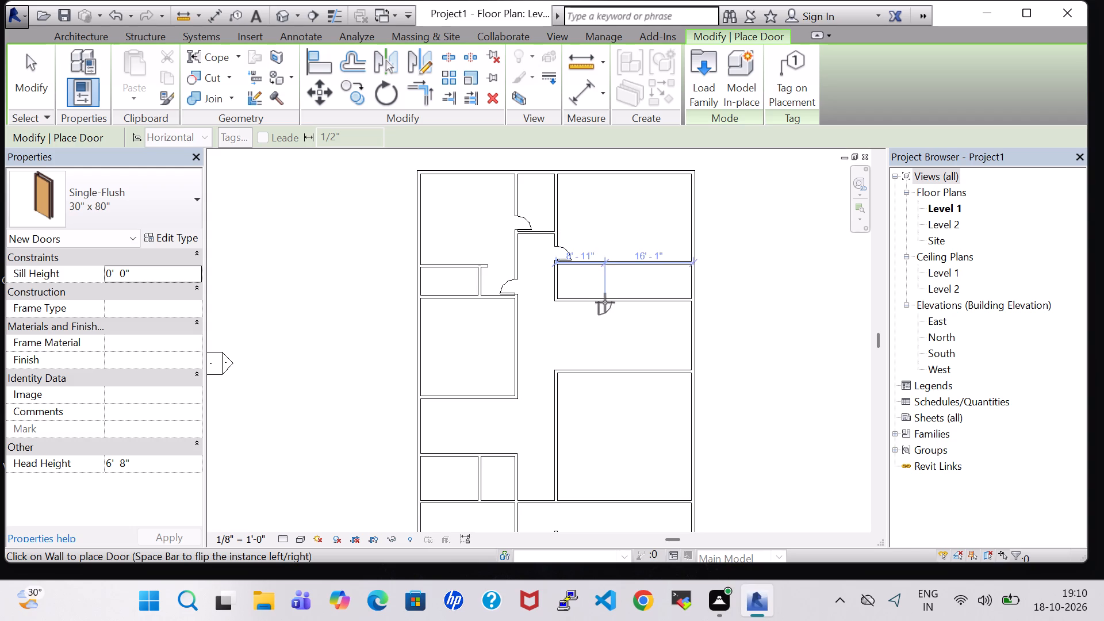
key("Escape")
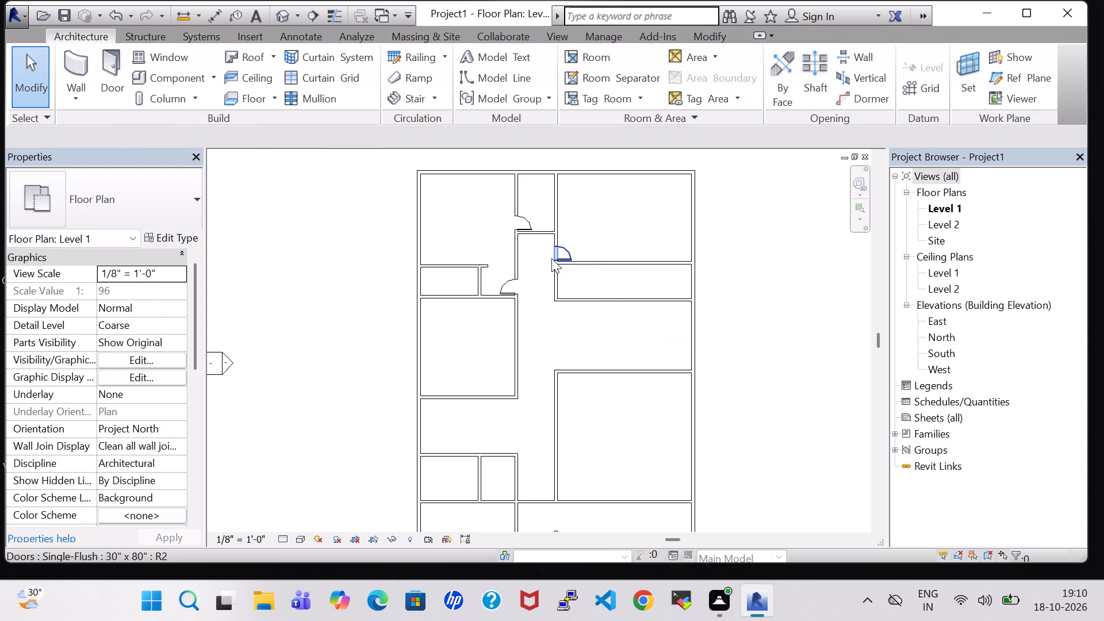
Change the northeast room's door to the Single-Flush 36" x 80" type.
left_click(168, 191)
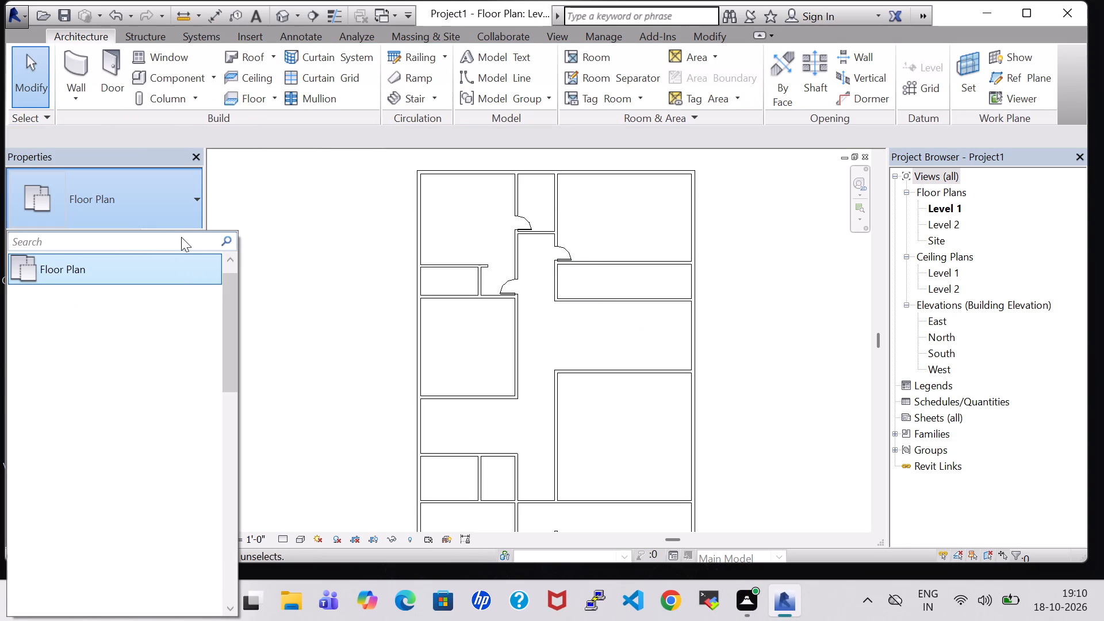
left_click(600, 233)
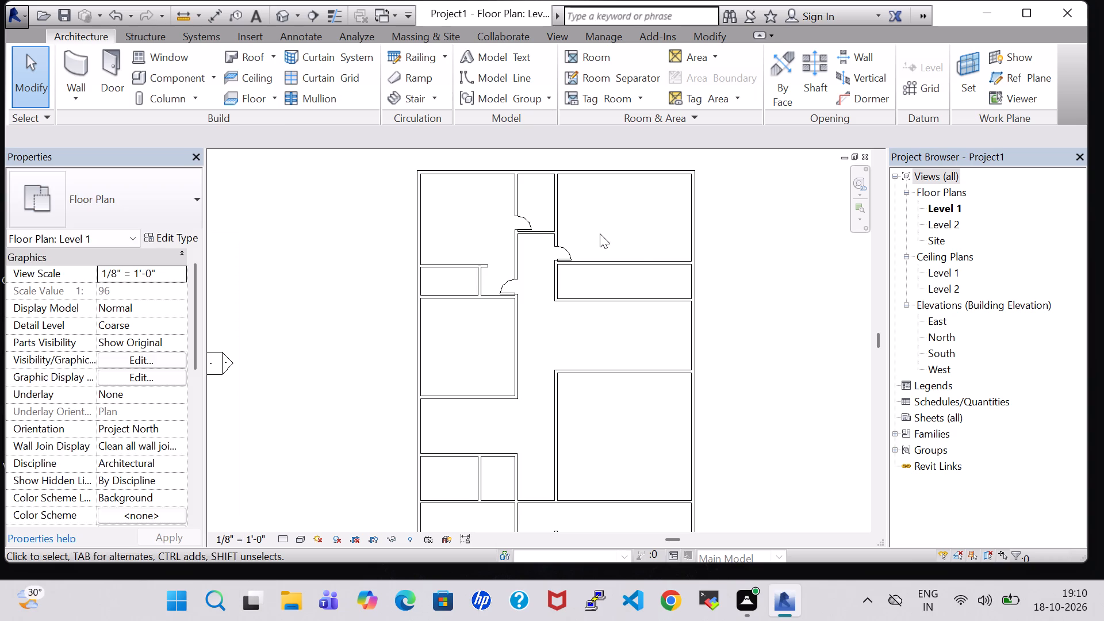
left_click(561, 256)
left_click(168, 185)
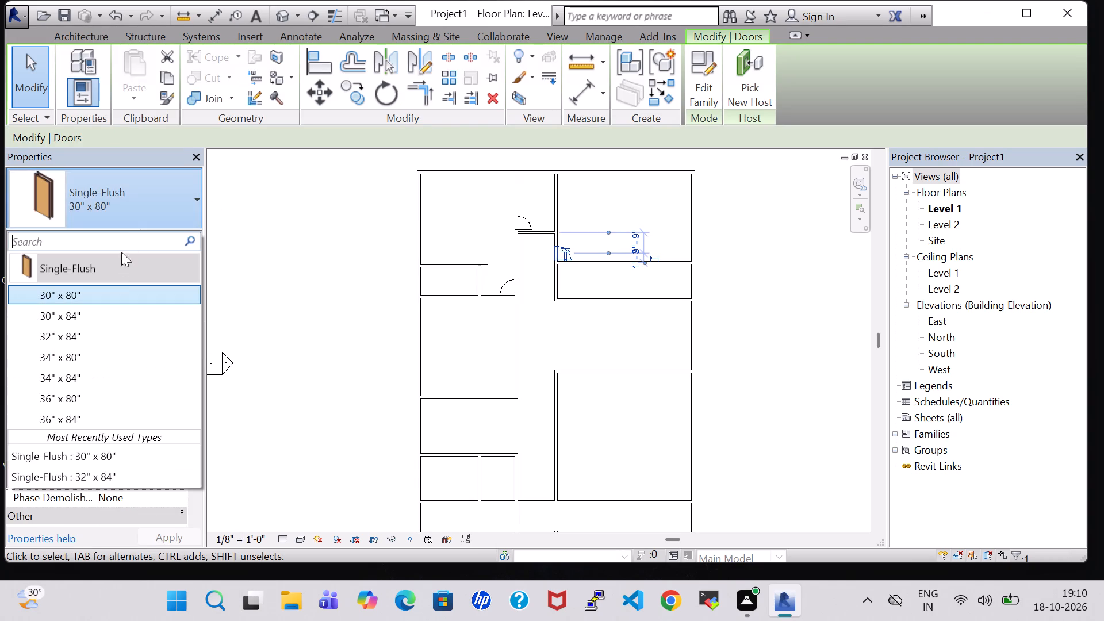
scroll(116, 279, "up", 1)
left_click(105, 407)
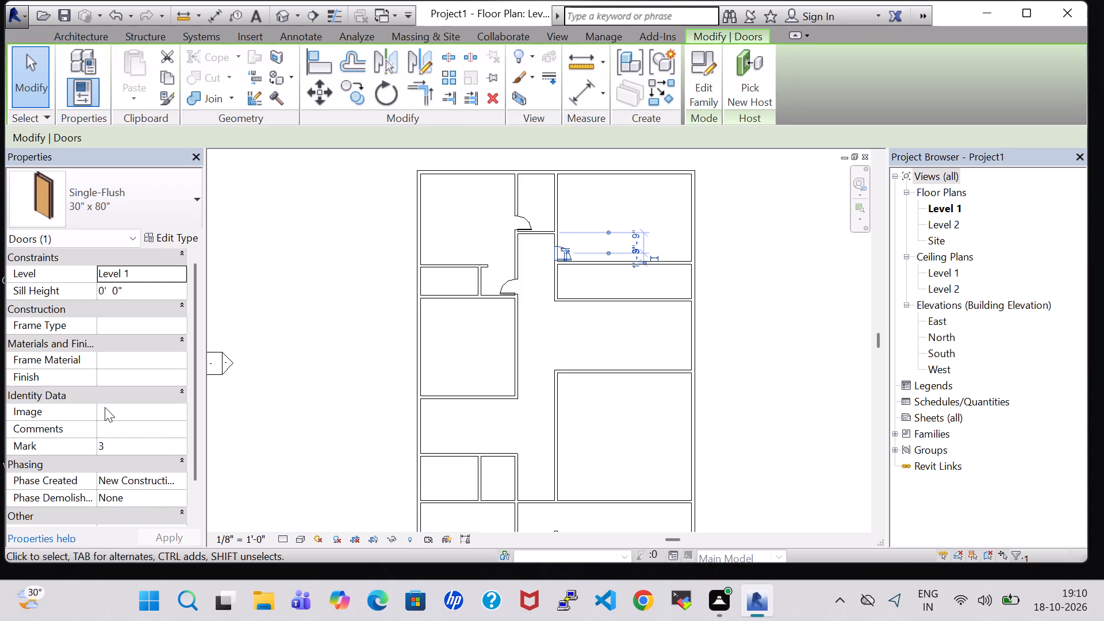
left_click(760, 305)
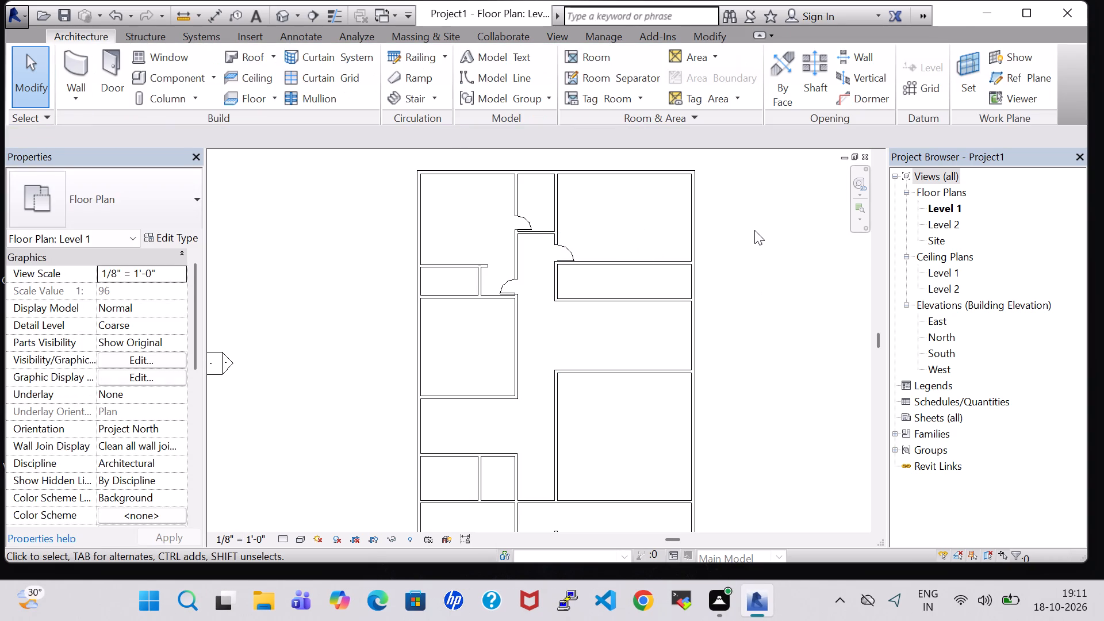
Nudge the northeast room's door slightly north along its wall.
scroll(754, 230, "up", 4)
left_click(430, 270)
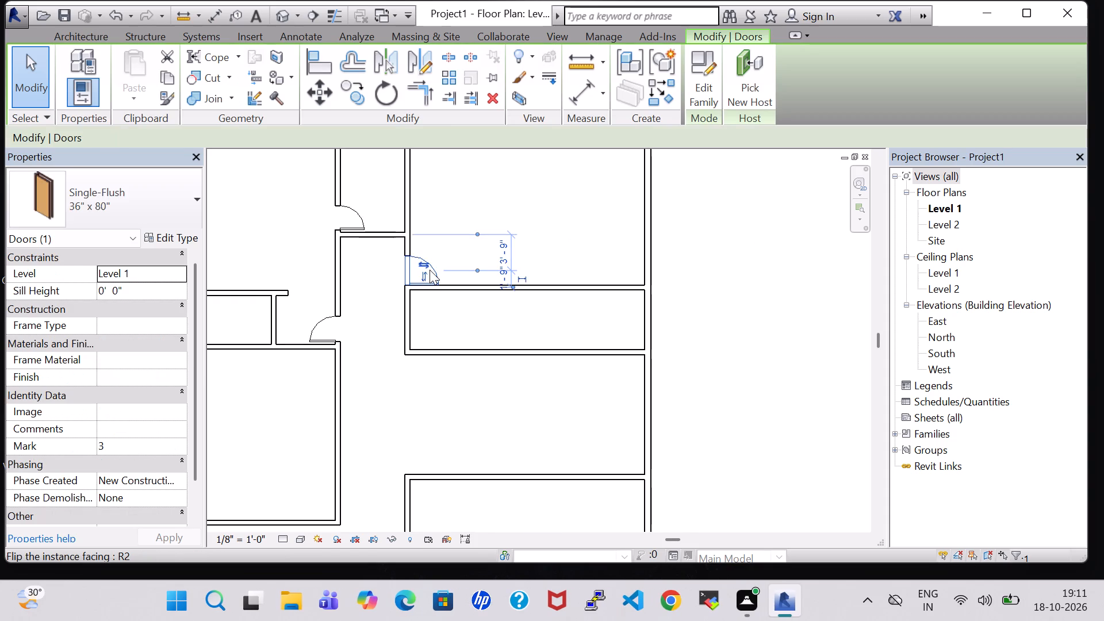
key("Up")
left_click(696, 303)
scroll(694, 304, "down", 3)
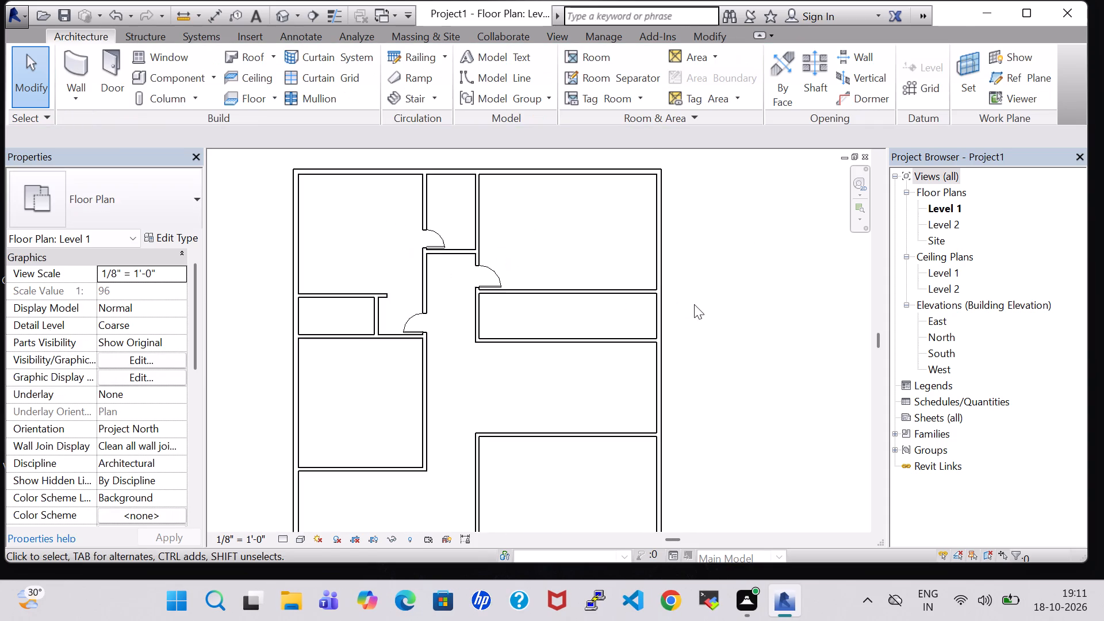
scroll(694, 304, "down", 1)
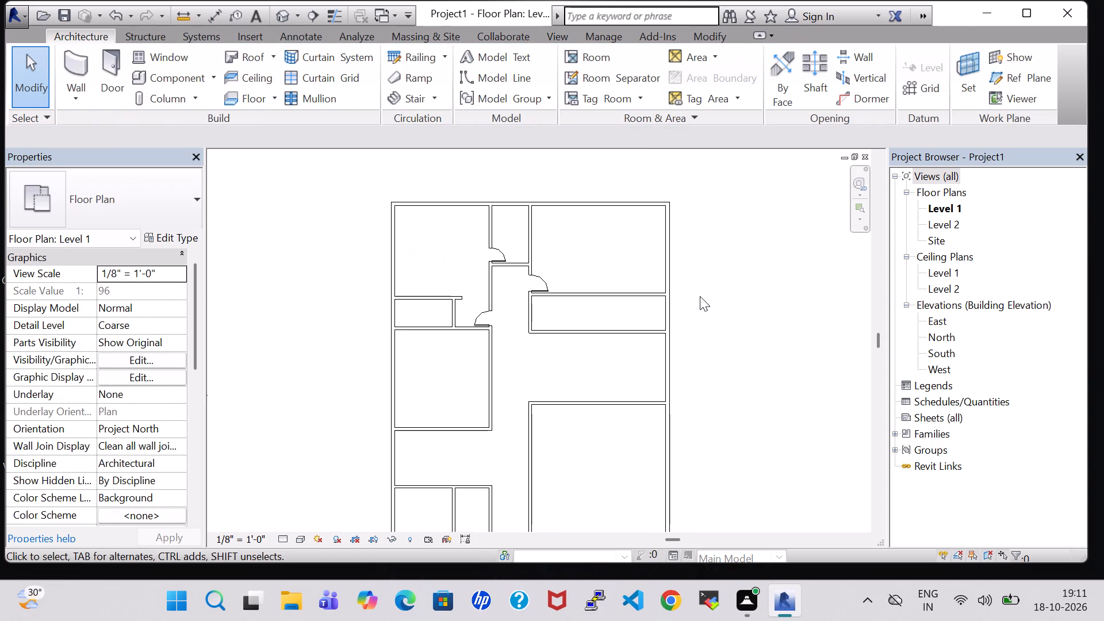
Draw a 10' high Generic - 8" north-south wall across the narrow room south of the northeast room, about 9' east of its west wall.
left_click(86, 51)
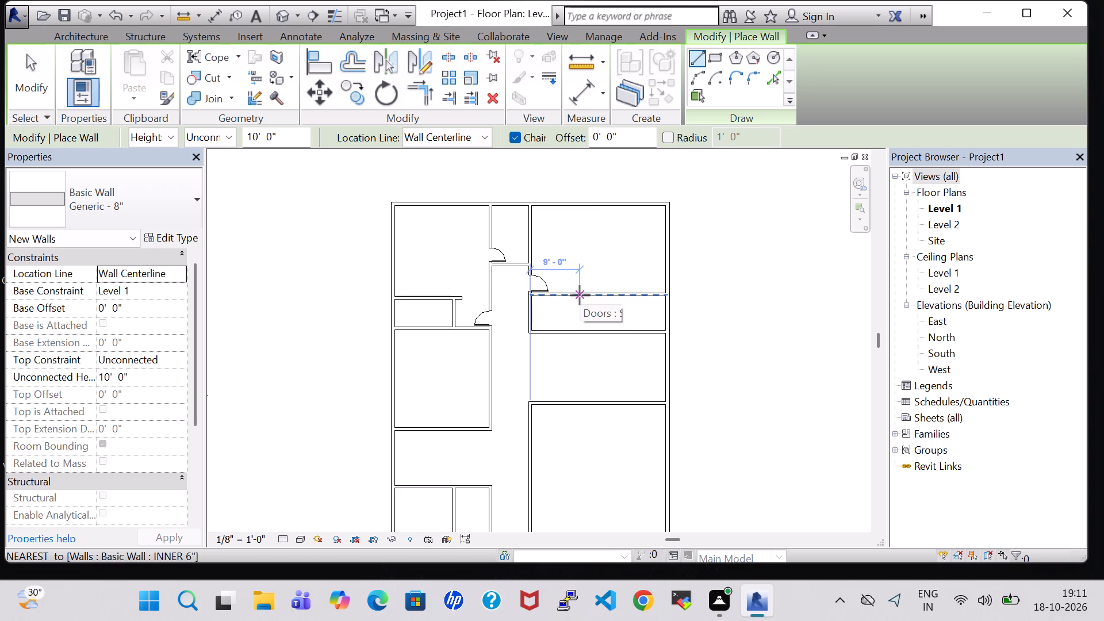
left_click(580, 295)
left_click(581, 324)
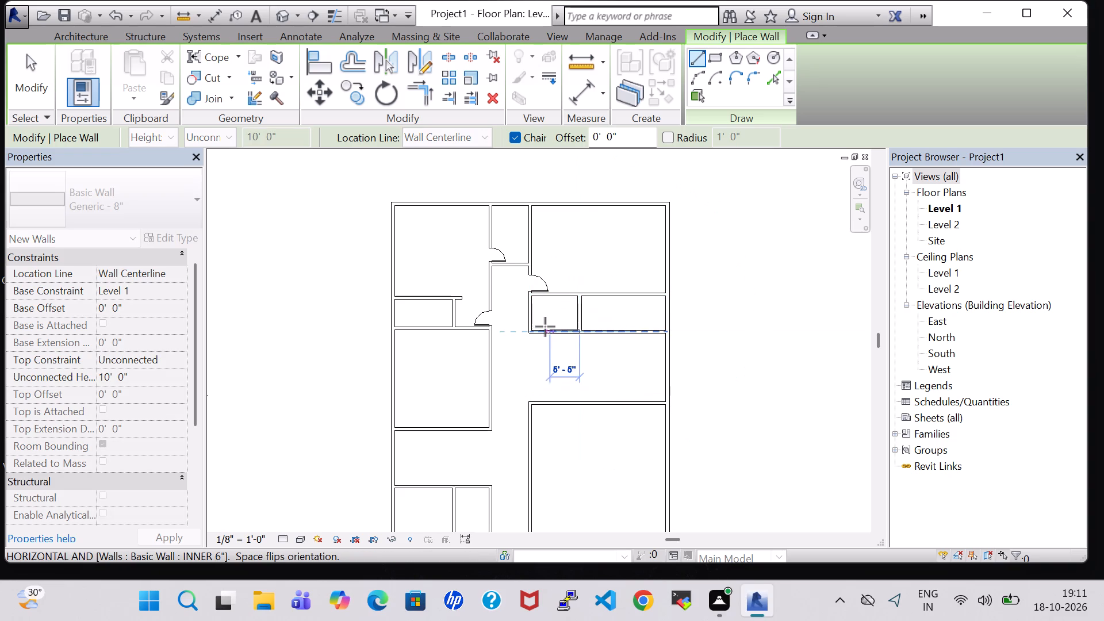
key("Escape")
key("Escape")
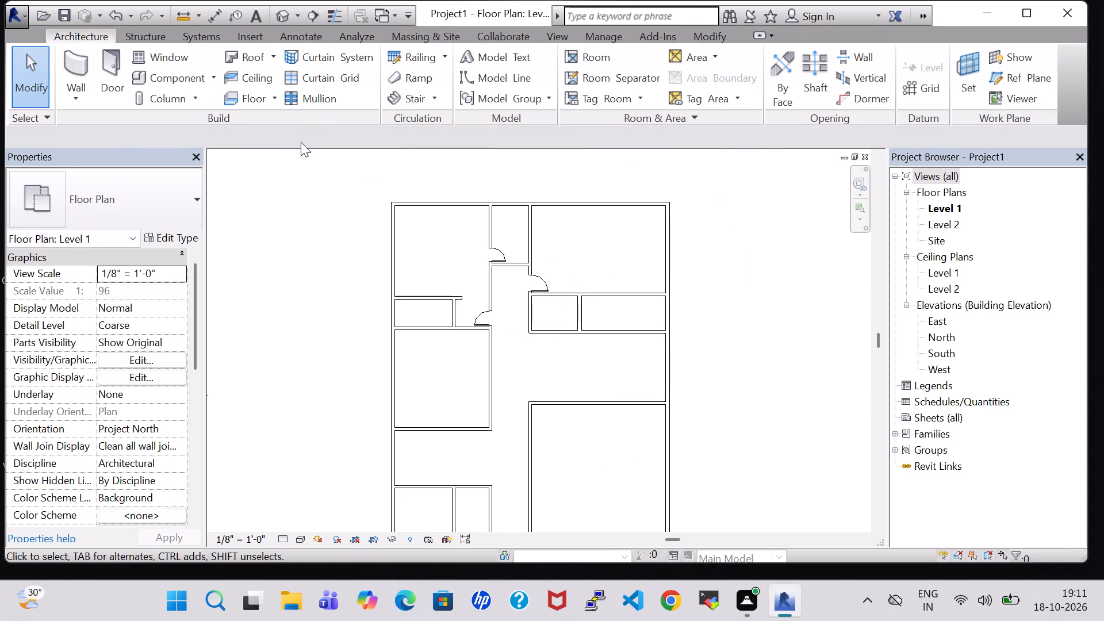
Place a Single-Flush 30" x 80" door at the north end of the narrow room's divider wall, hinged north and swinging east.
left_click(102, 58)
left_click(150, 187)
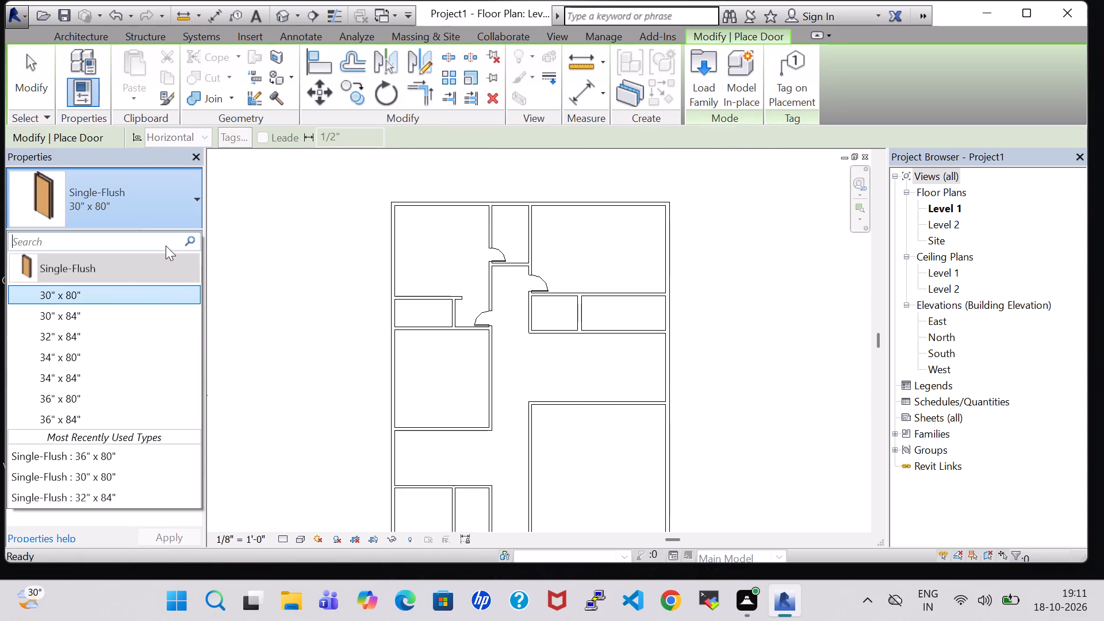
left_click(158, 290)
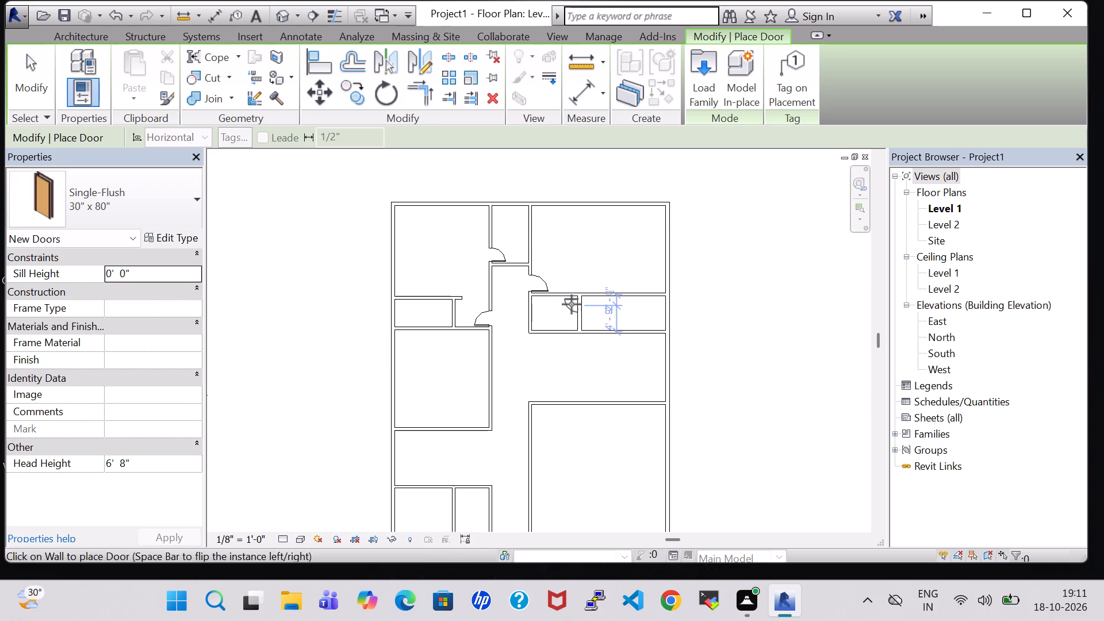
scroll(584, 310, "up", 4)
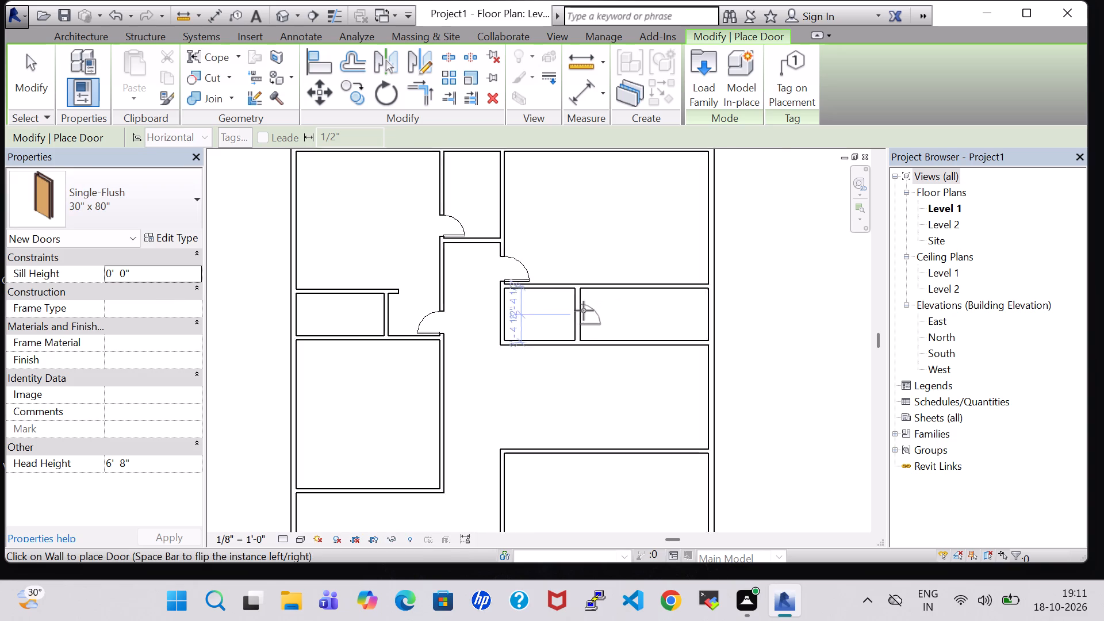
scroll(584, 310, "up", 2)
key("space")
left_click(582, 296)
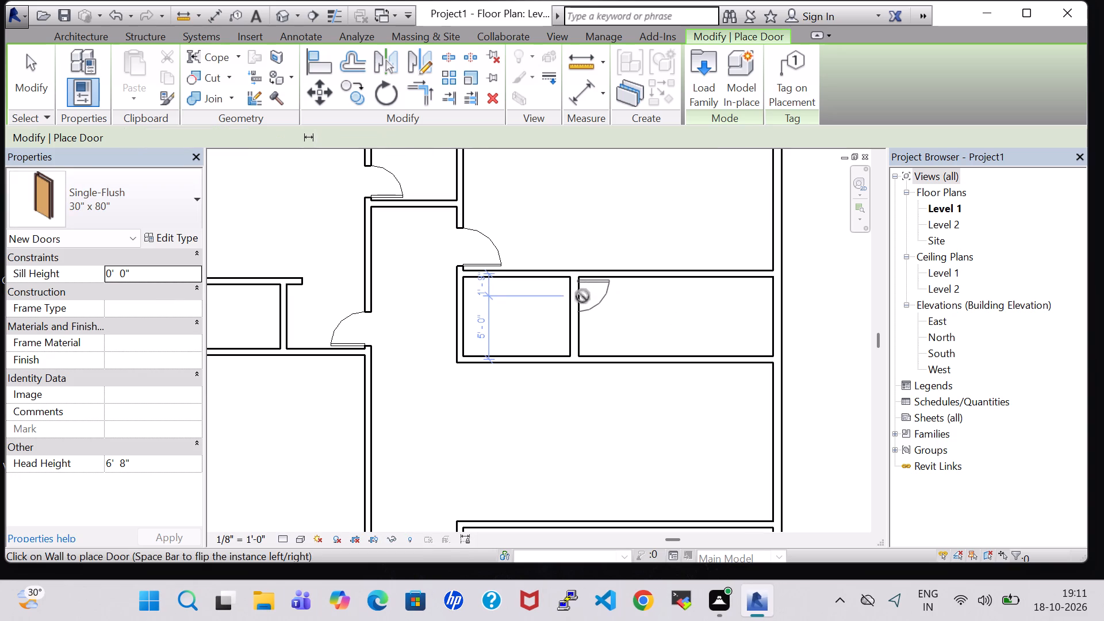
key("Escape")
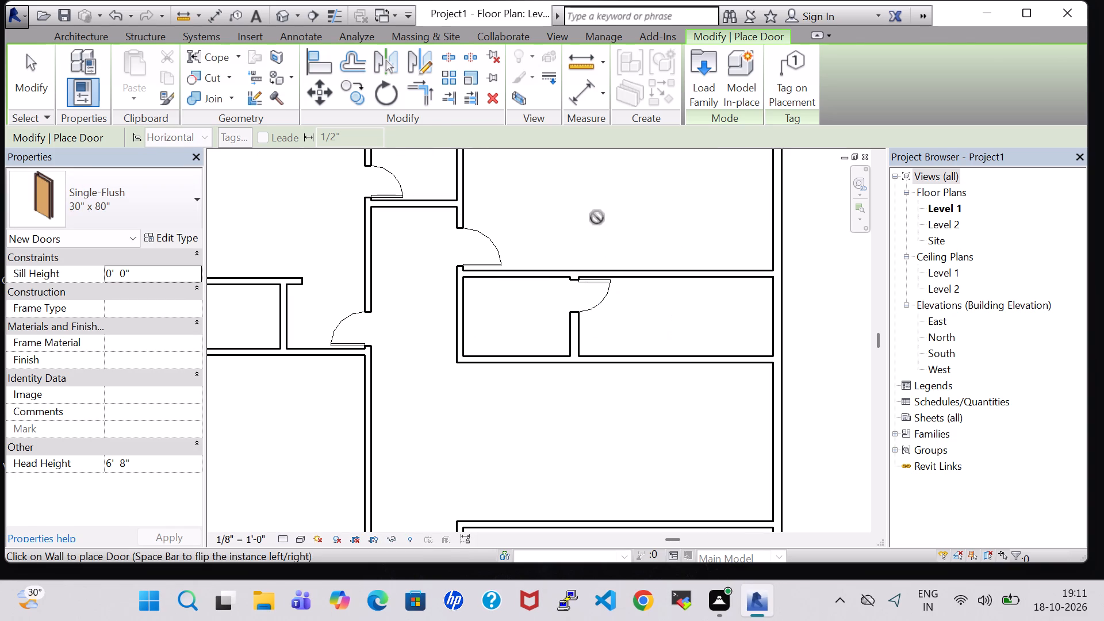
key("Escape")
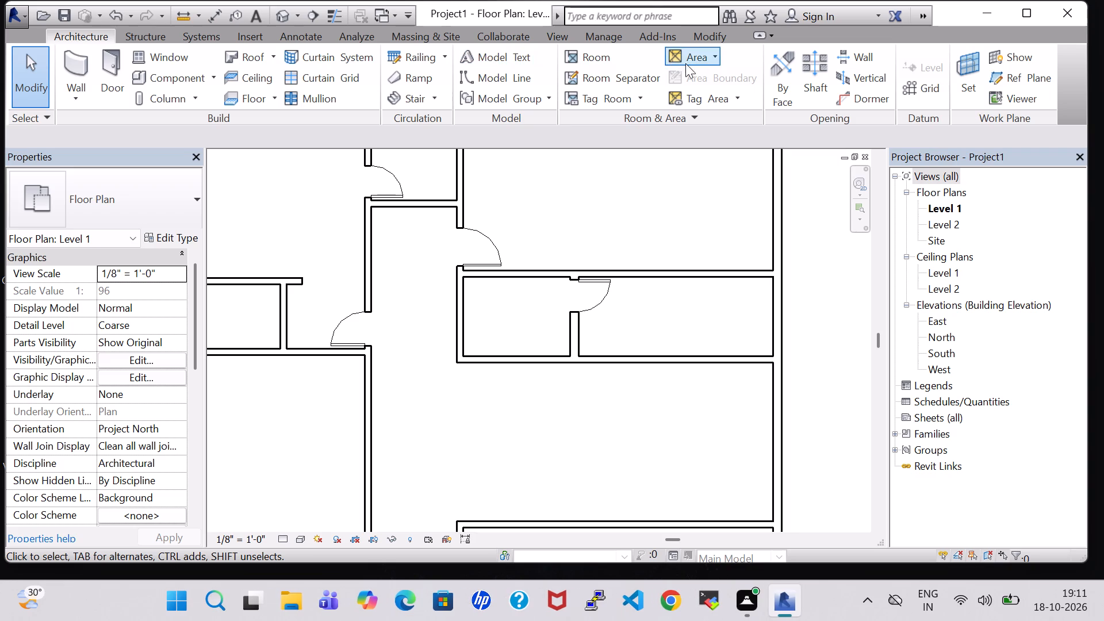
Split the wall between the northeast room and the narrow room, and delete the segment just west of the divider wall to open a passage.
left_click(710, 38)
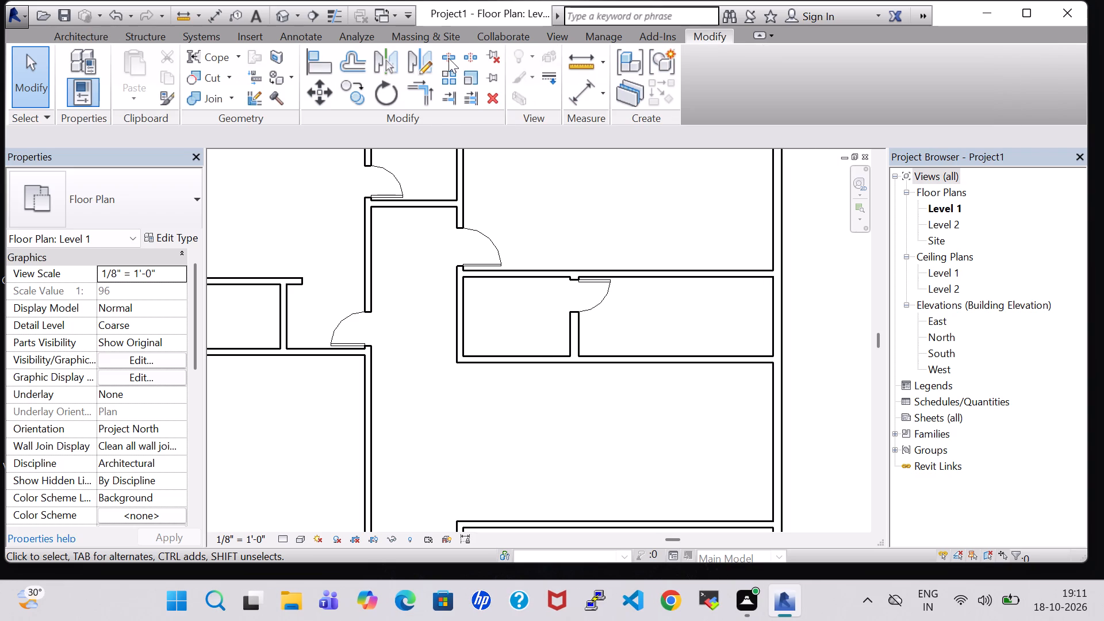
left_click(448, 58)
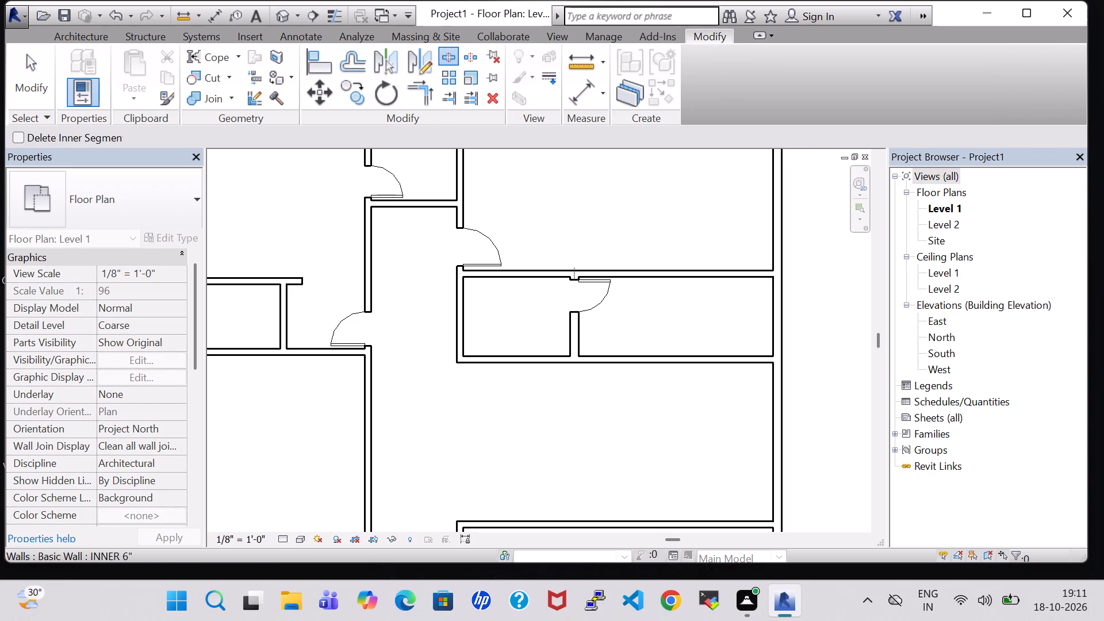
scroll(564, 275, "up", 6)
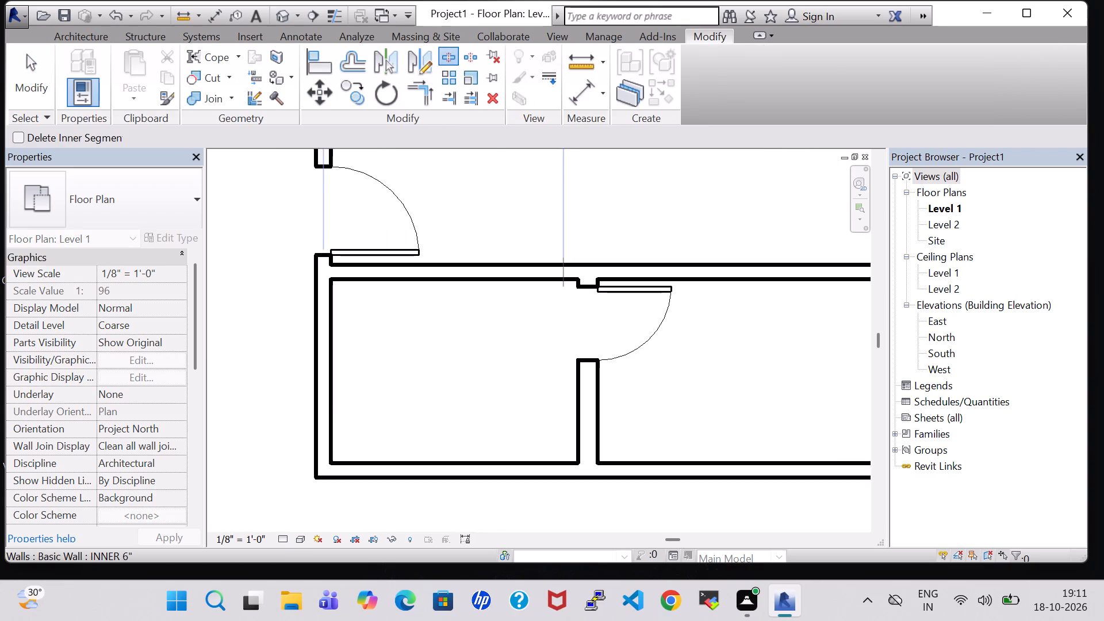
scroll(564, 275, "up", 1)
left_click(574, 275)
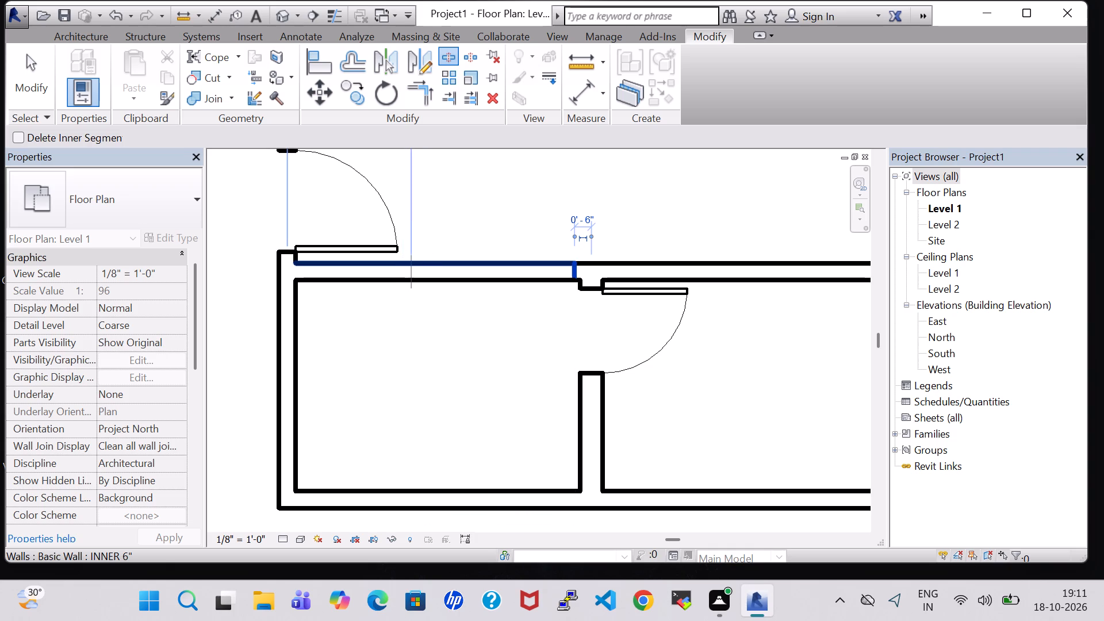
left_click(412, 261)
key("Escape")
key("Escape")
left_click(461, 274)
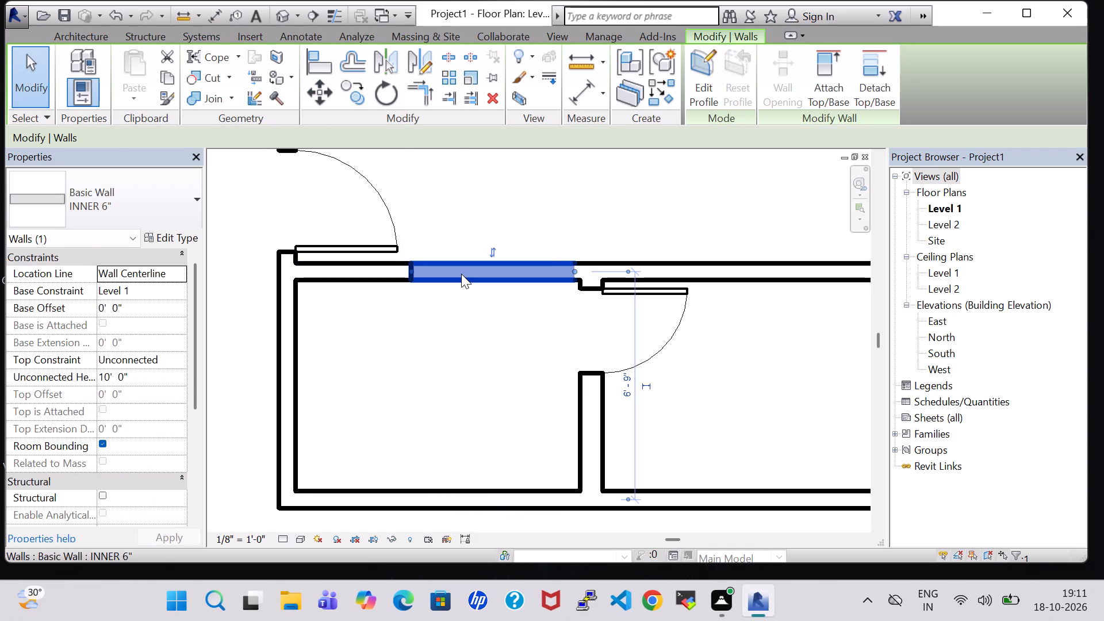
key("Delete")
scroll(461, 274, "down", 4)
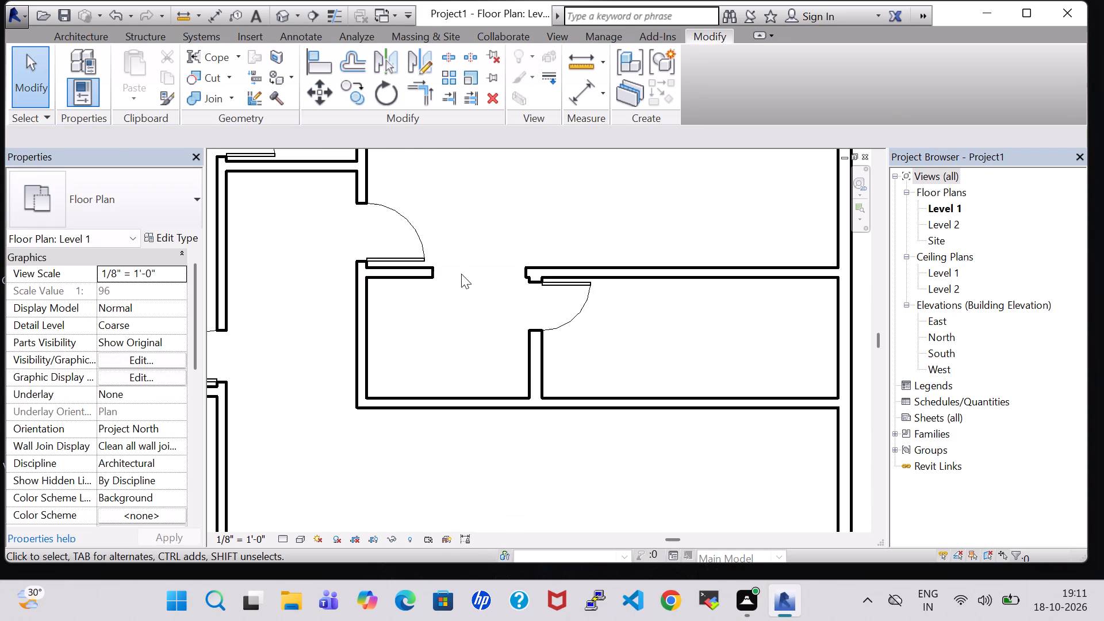
Nudge the wall piece east of the new opening slightly east, lining its end up with the divider wall.
left_click(523, 272)
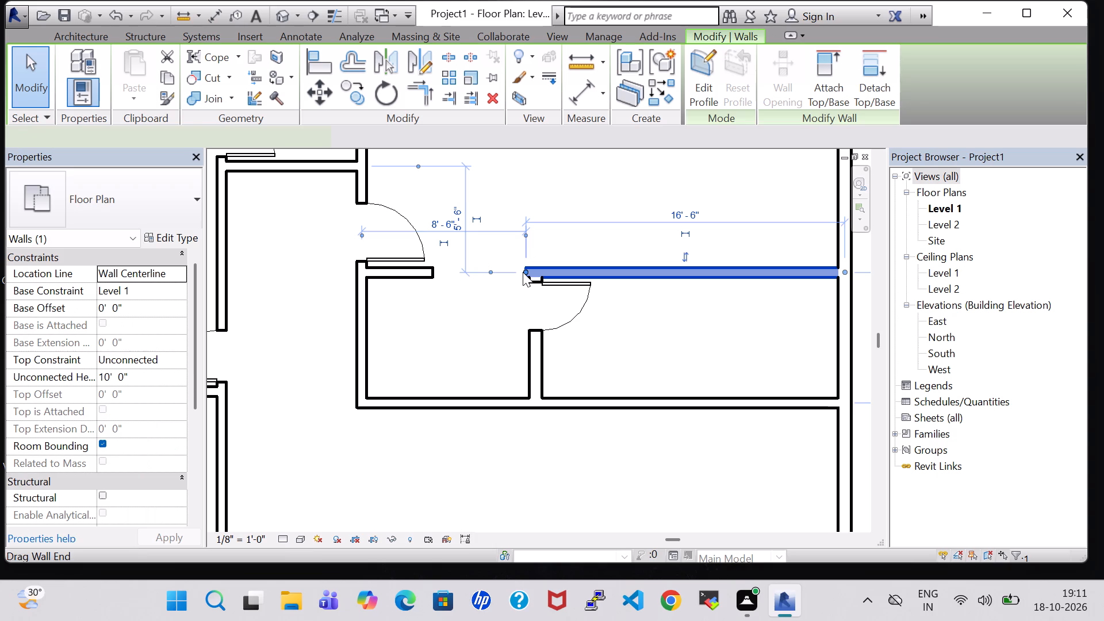
key("Right")
left_click(616, 324)
scroll(616, 325, "down", 2)
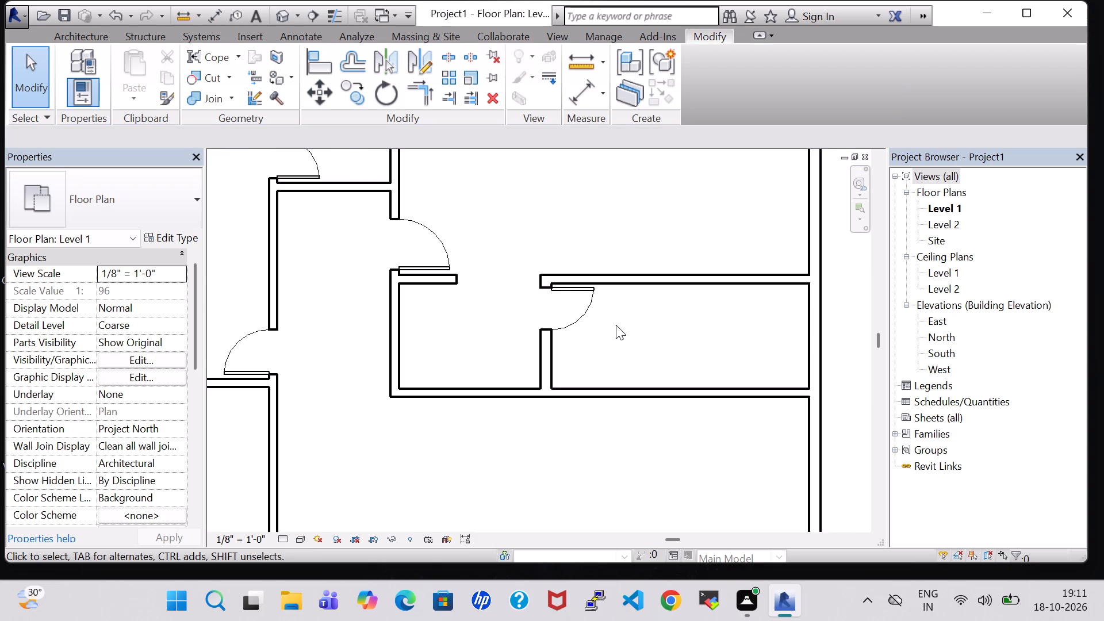
scroll(616, 325, "down", 4)
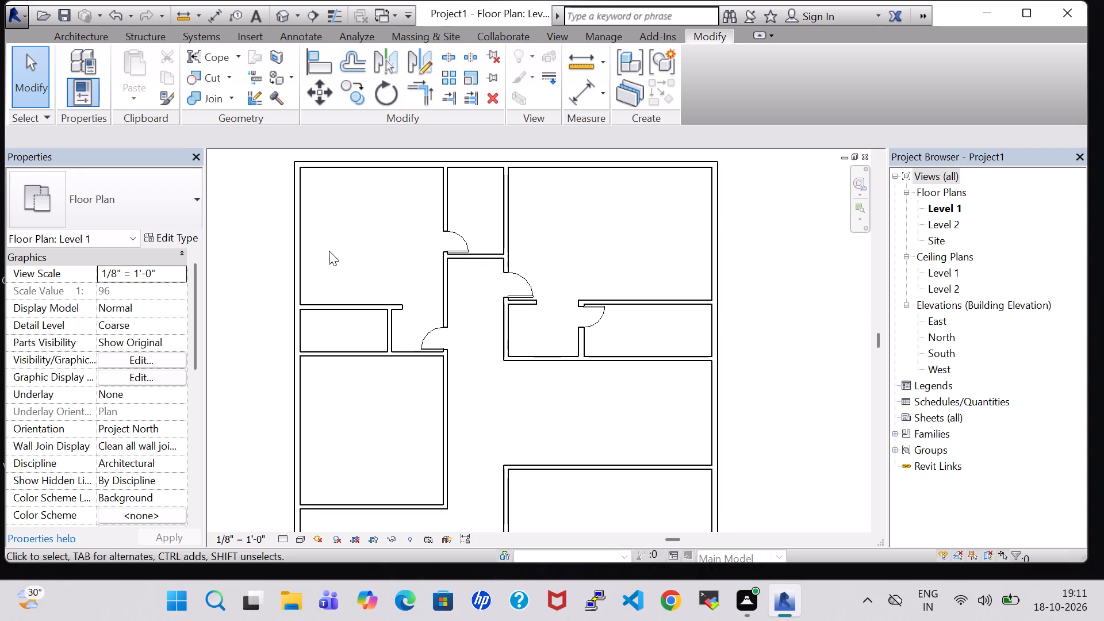
Place a Single-Flush 30" x 80" door in the small western room's south wall, 1'-9" from its east wall, hinged east and swinging north.
left_click(101, 32)
left_click(111, 57)
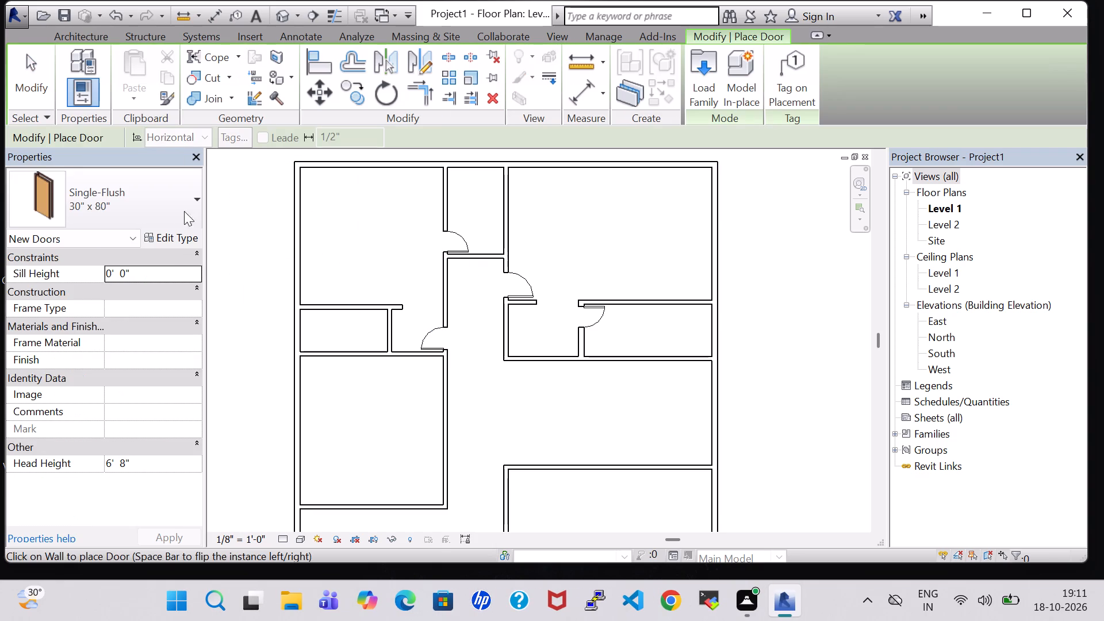
scroll(375, 351, "up", 5)
left_click(375, 351)
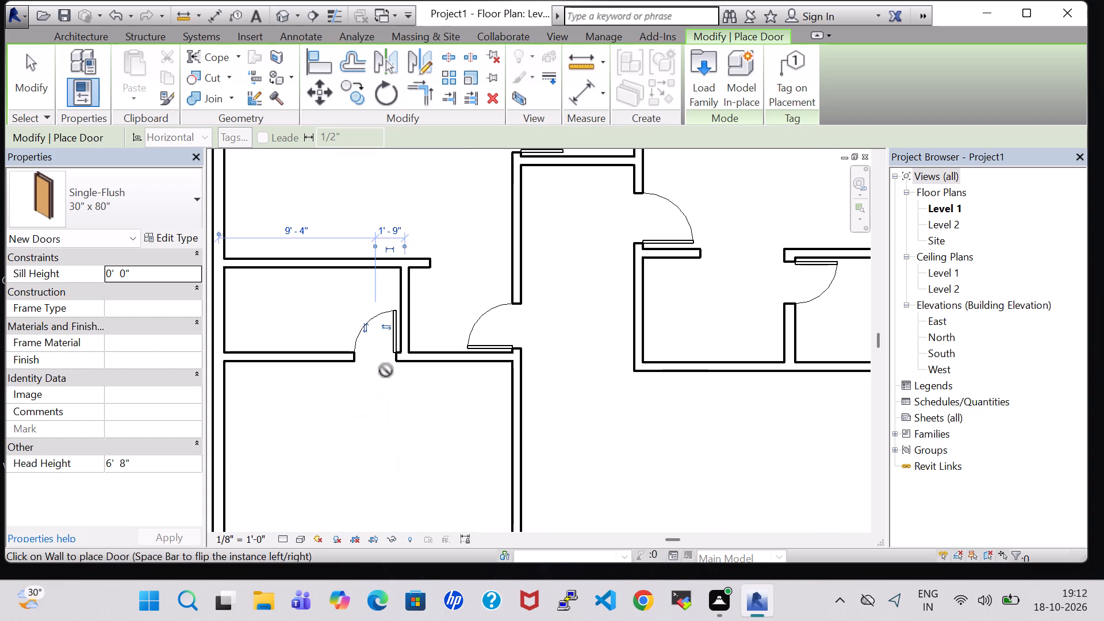
key("Escape")
key("Escape")
Change the northwest room's west-swinging hallway door to the Single-Flush 34" x 84" type.
scroll(387, 377, "down", 3)
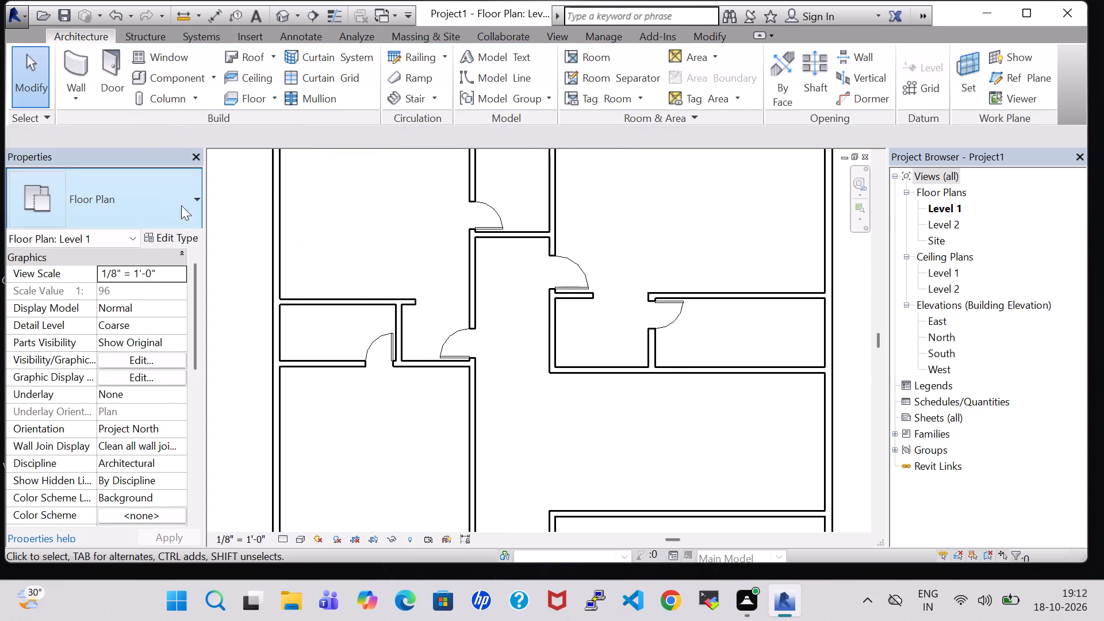
left_click(448, 355)
left_click(162, 201)
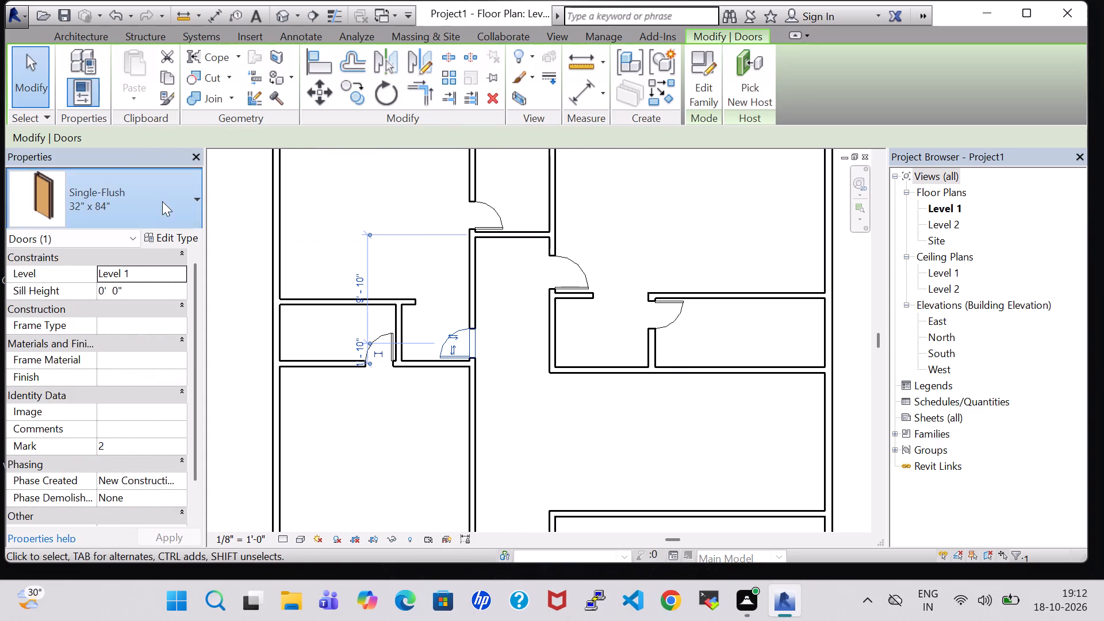
left_click(122, 380)
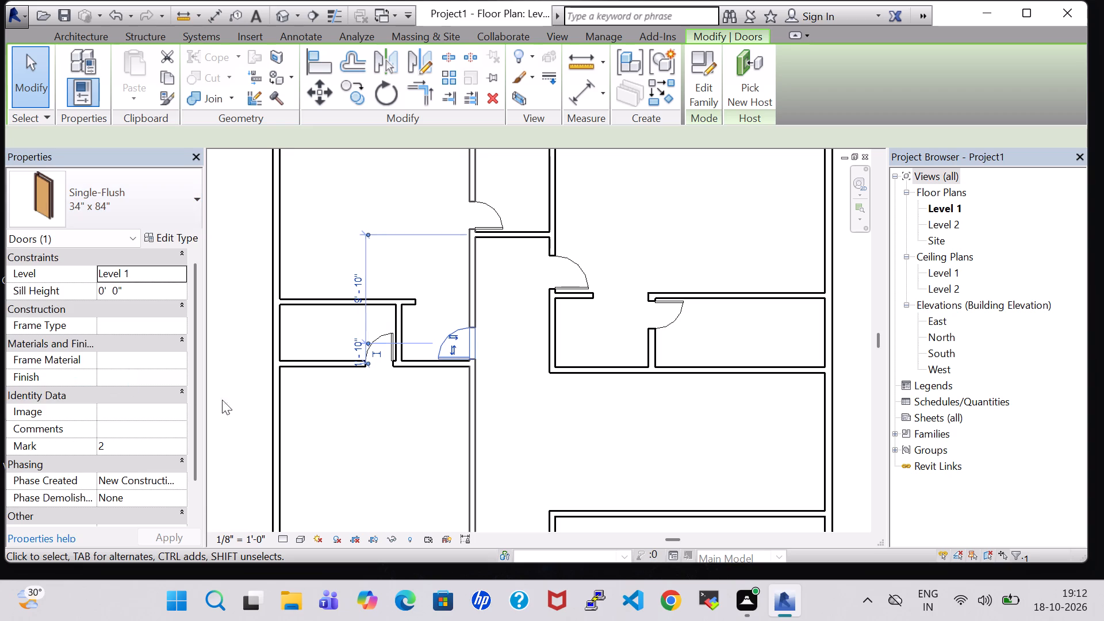
Place a Single-Flush 34" x 84" door in the hallway wall about 2' south of the west room's north wall, swinging west into the room.
left_click(98, 28)
left_click(99, 37)
left_click(121, 57)
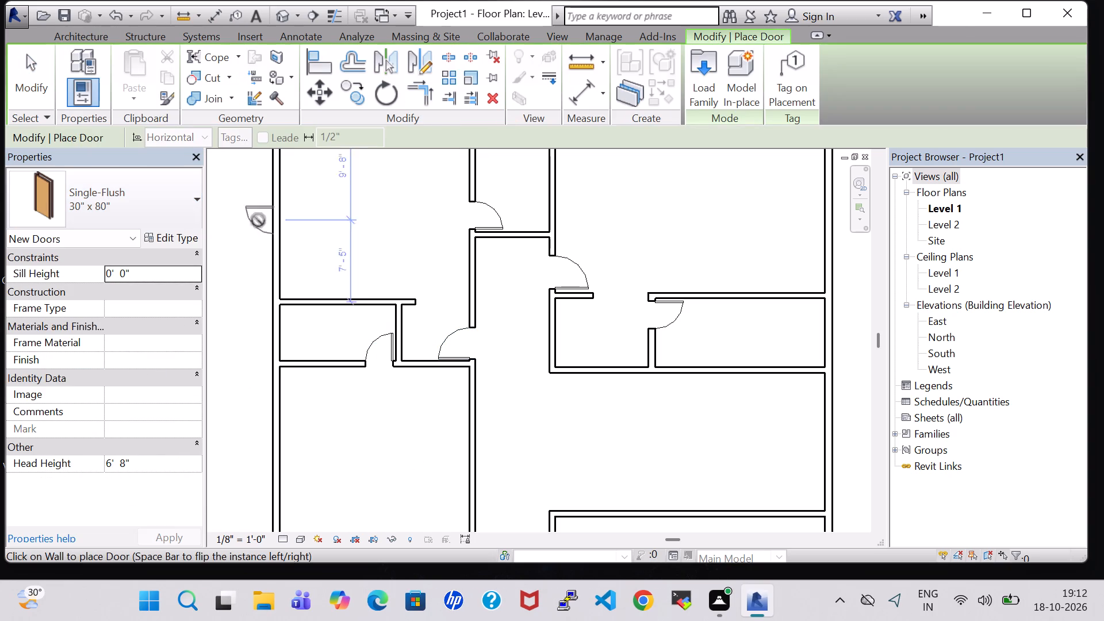
left_click(170, 196)
left_click(134, 374)
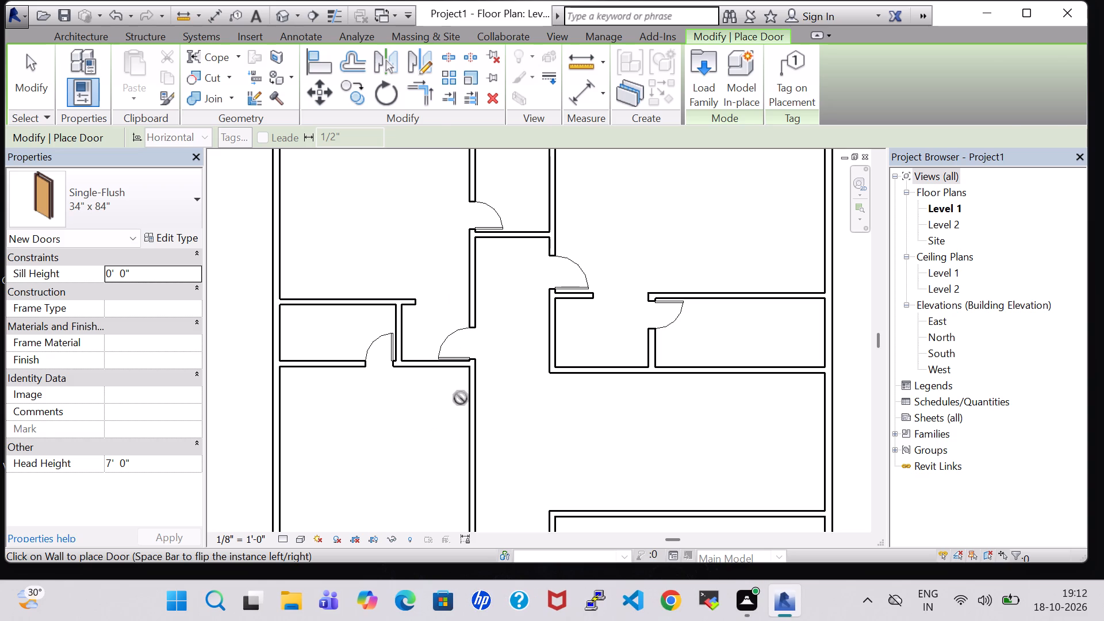
key("Escape")
left_click(453, 340)
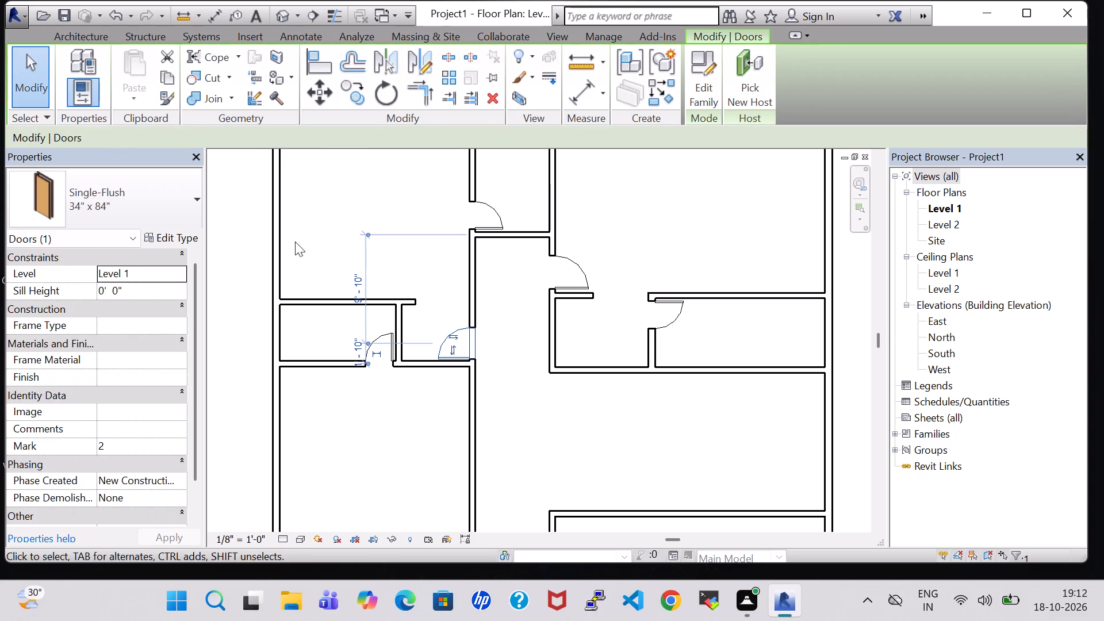
left_click(85, 33)
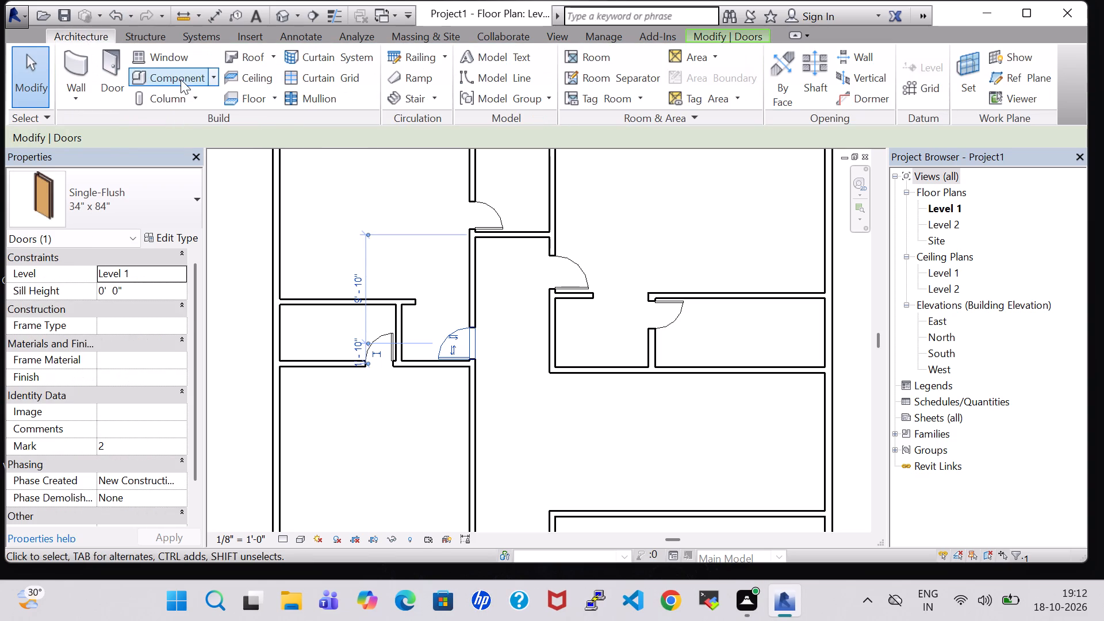
left_click(110, 64)
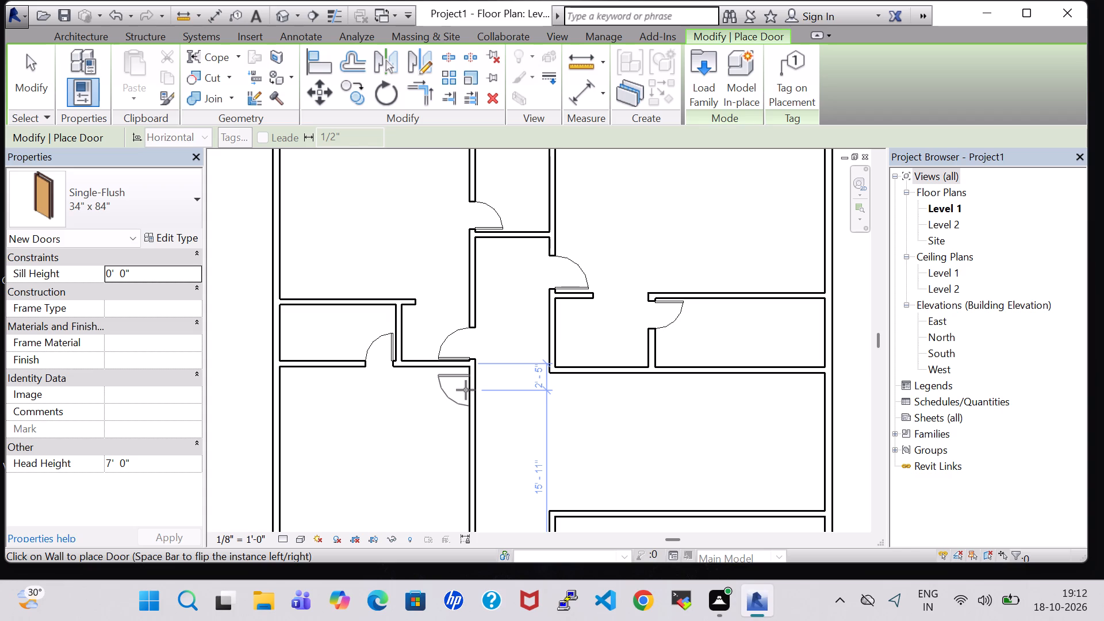
scroll(466, 390, "up", 3)
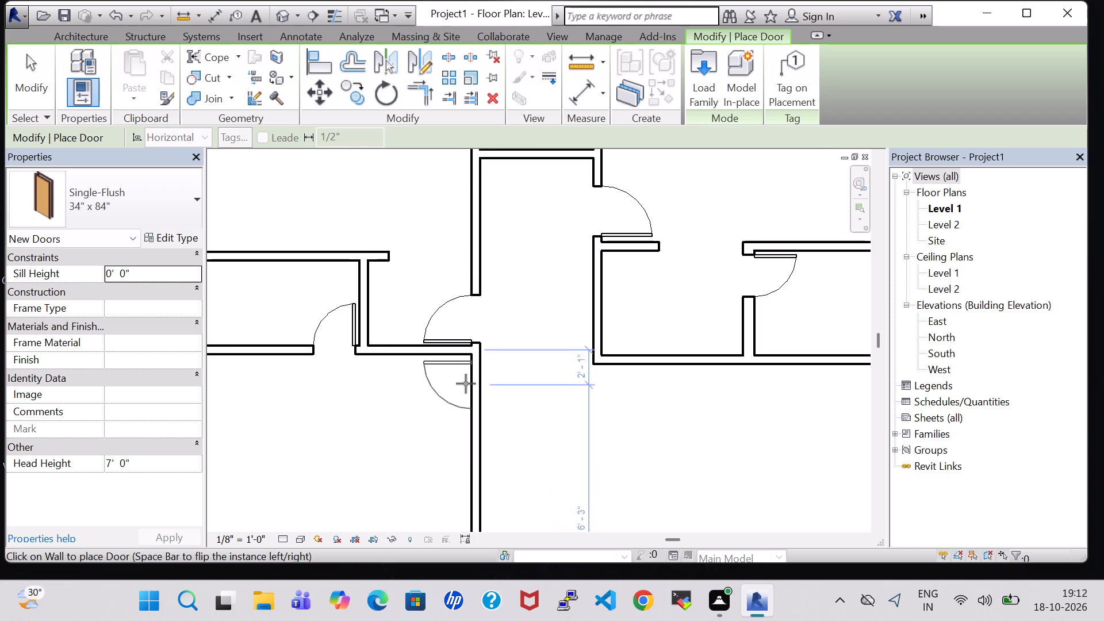
left_click(466, 384)
key("Escape")
key("Escape")
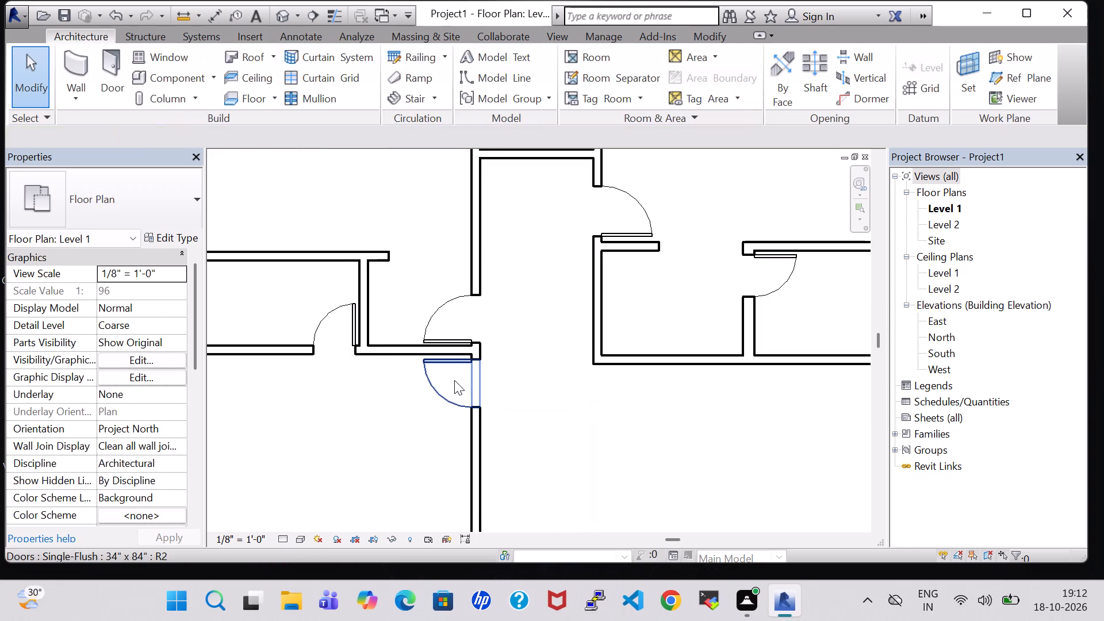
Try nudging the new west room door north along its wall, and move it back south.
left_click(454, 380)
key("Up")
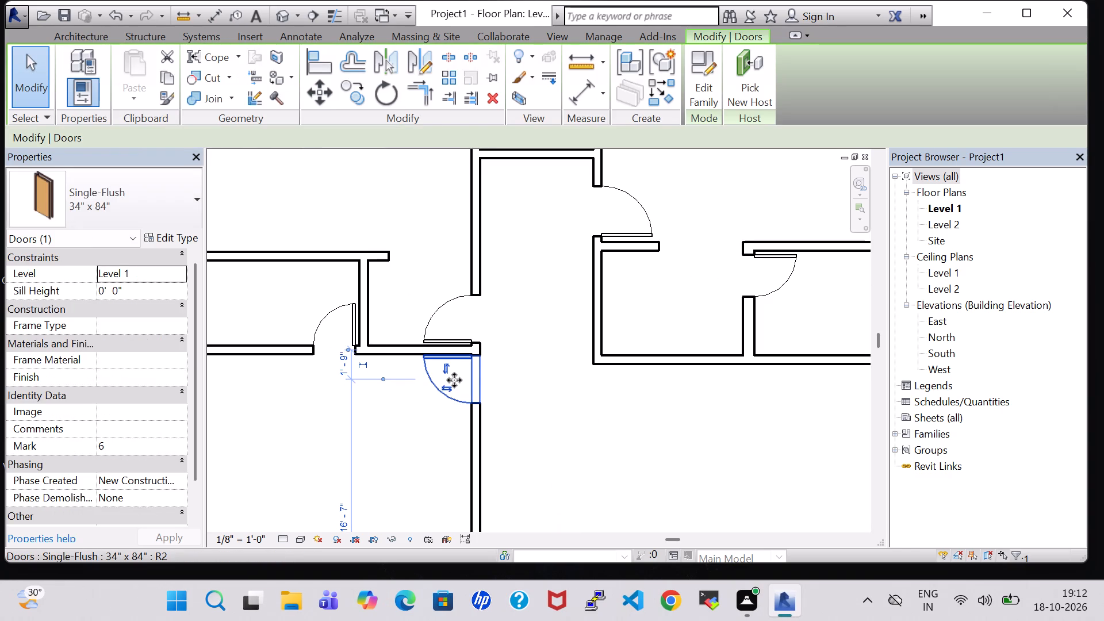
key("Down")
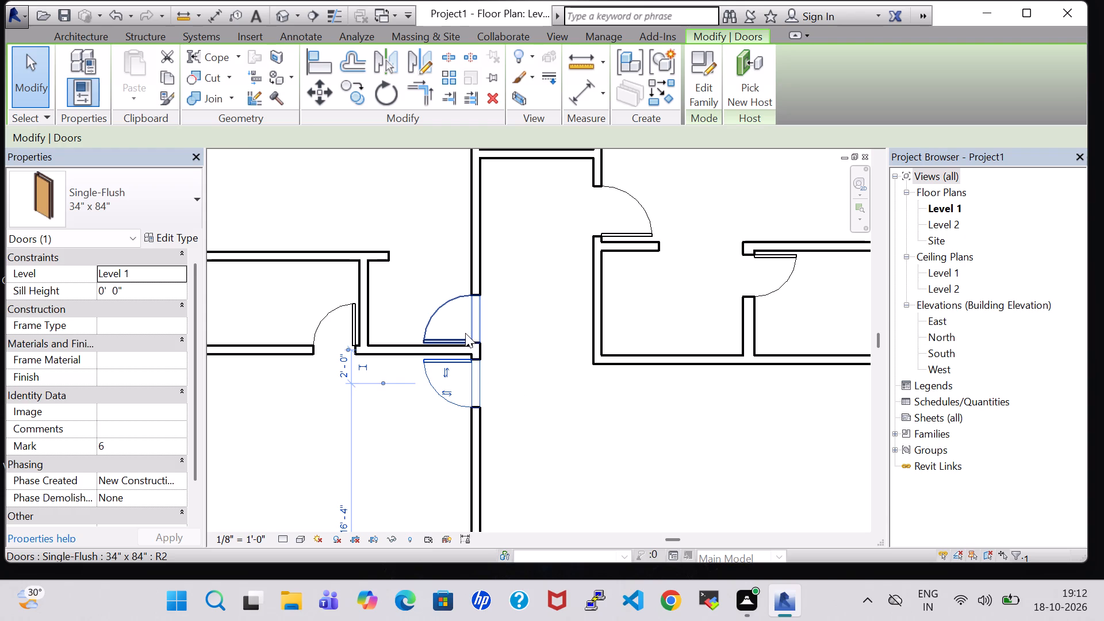
Nudge the northwest room's hallway door, just north of the new one, slightly north along its wall.
left_click(465, 333)
key("Up")
left_click(510, 372)
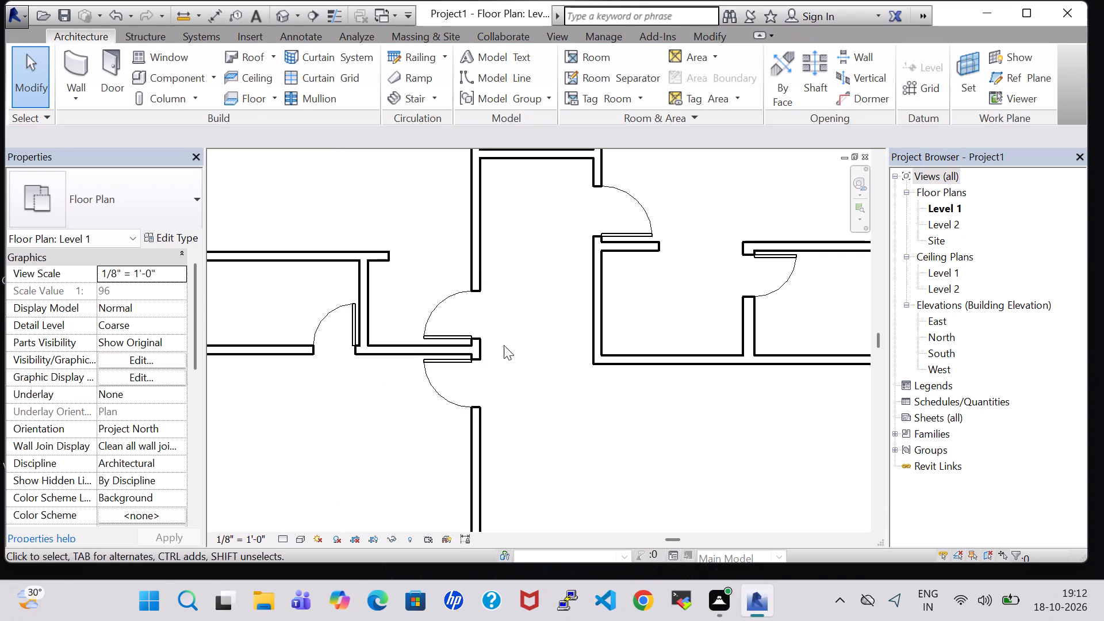
left_click(448, 330)
left_click(538, 373)
Split the east wall of the small southwestern room pair about 3'-11" south of its north corner and delete the northern segment.
scroll(538, 374, "down", 4)
middle_click_drag(534, 378, 521, 254)
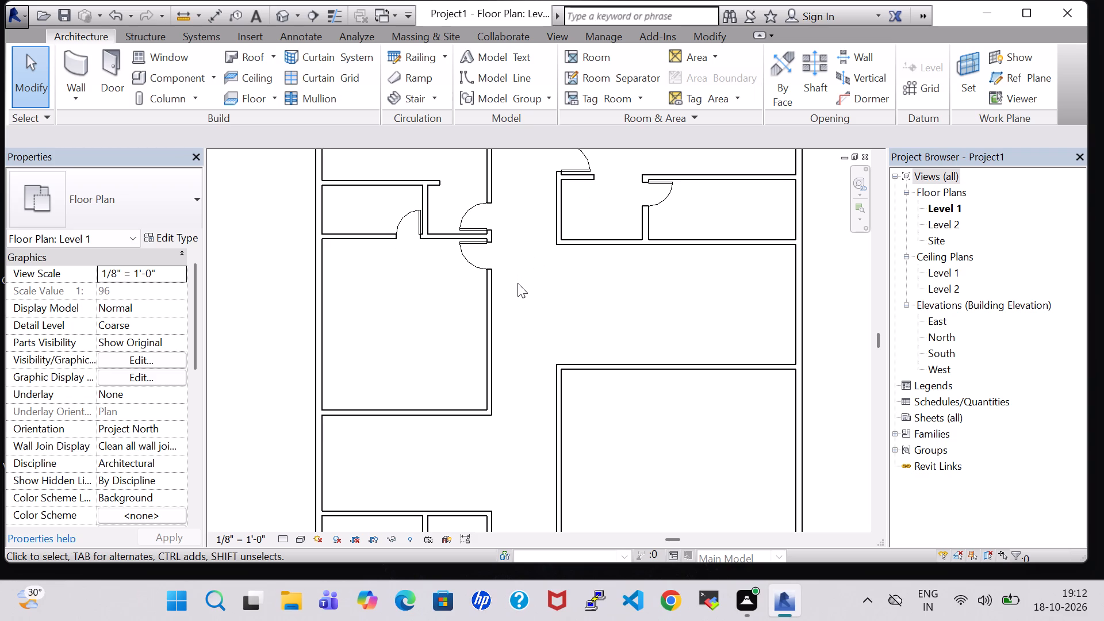
middle_click_drag(533, 364, 563, 279)
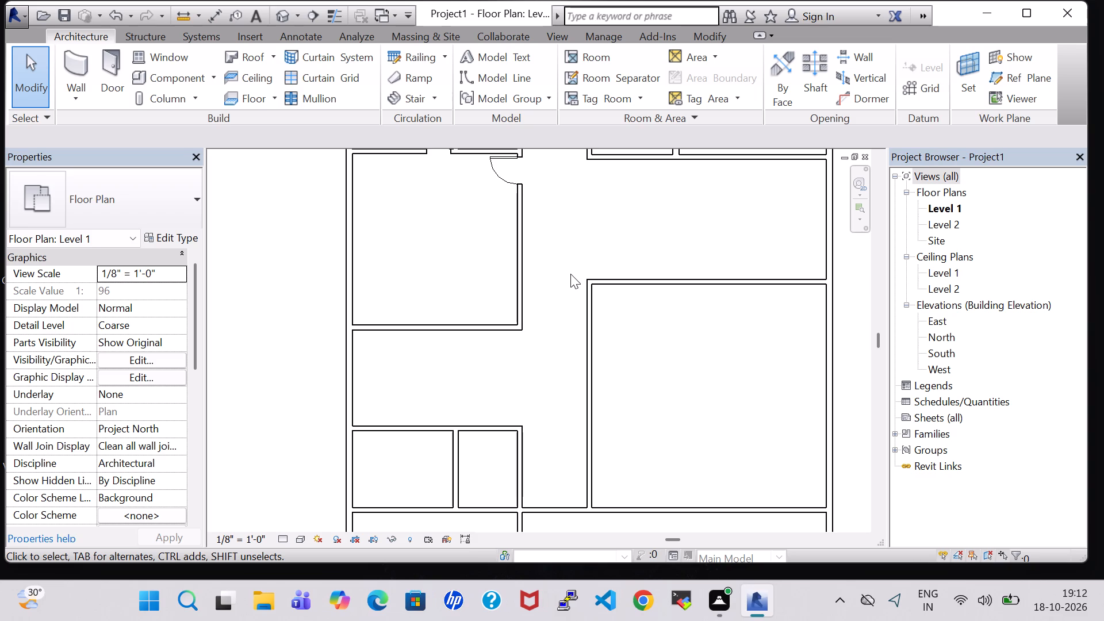
scroll(570, 267, "down", 3)
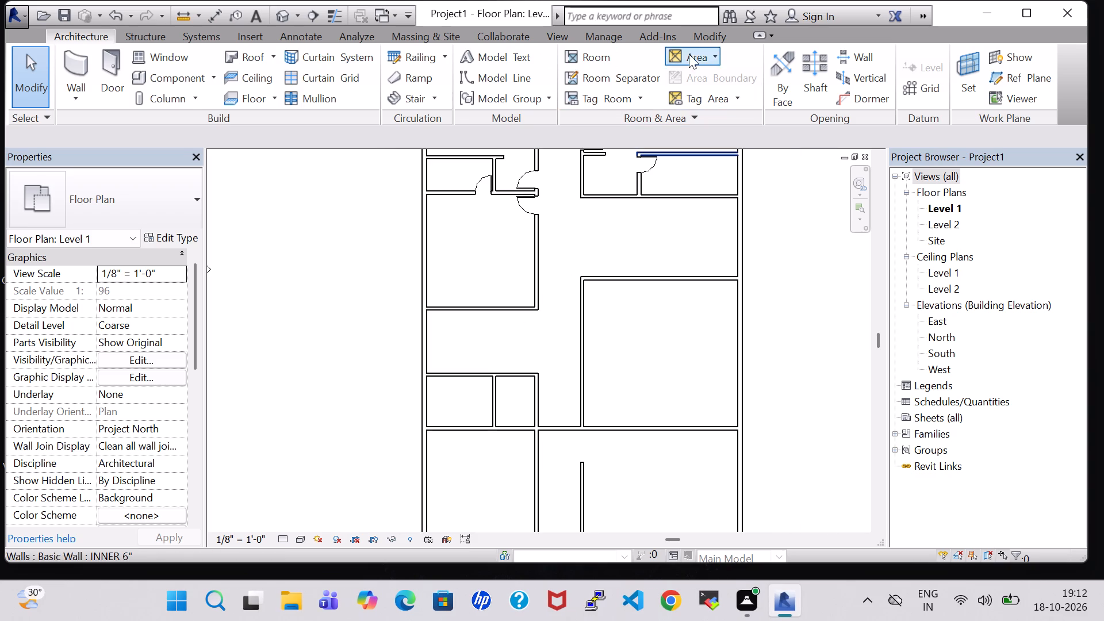
left_click(721, 44)
left_click(455, 56)
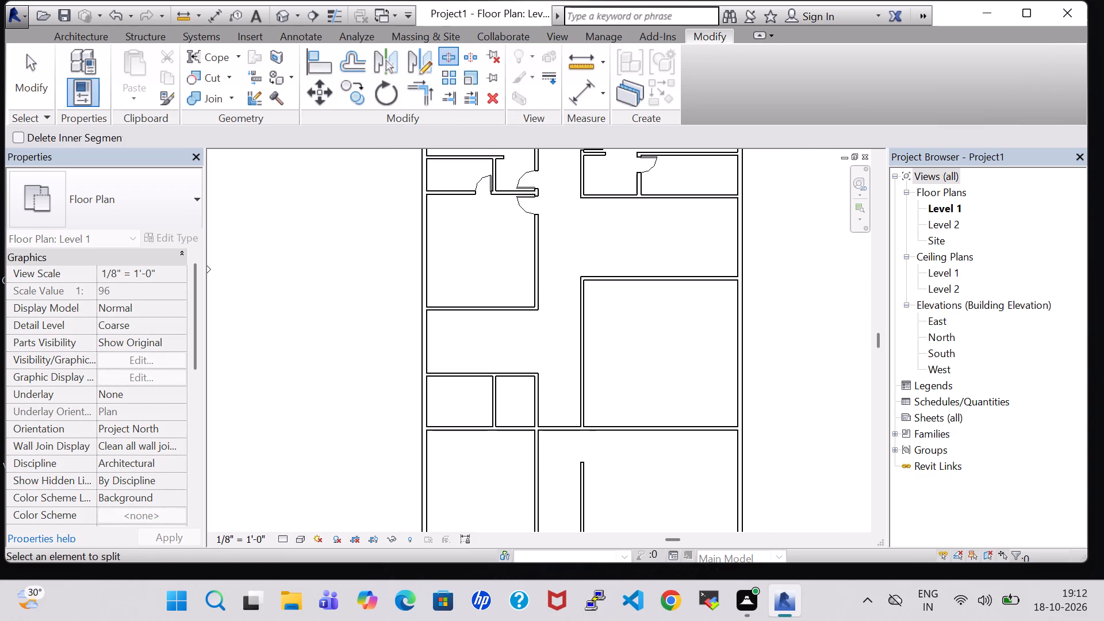
scroll(545, 374, "up", 5)
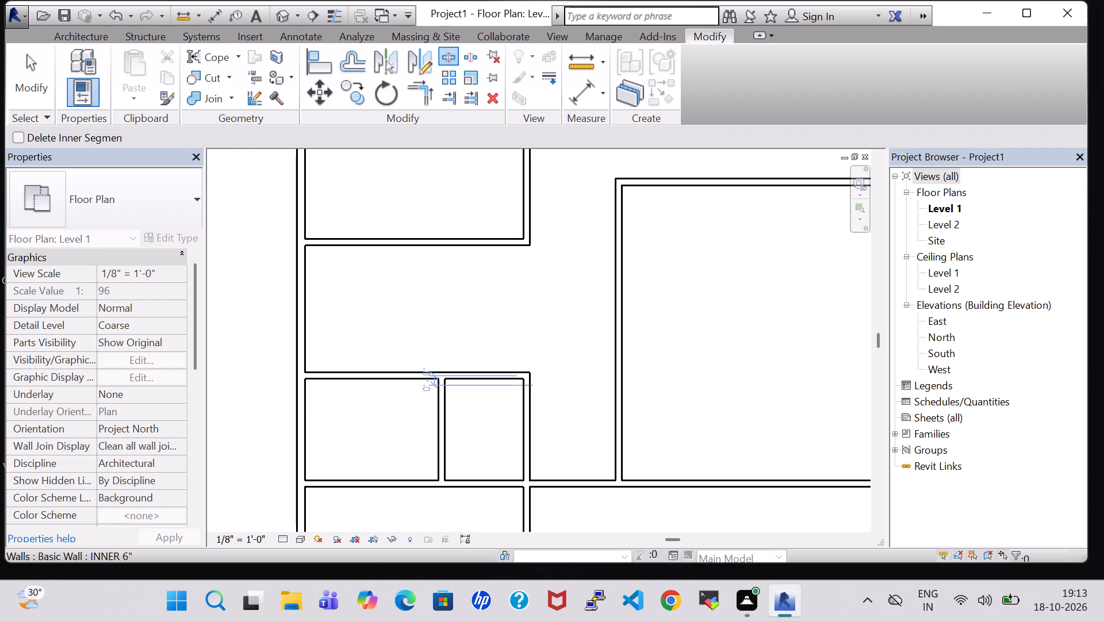
left_click(527, 382)
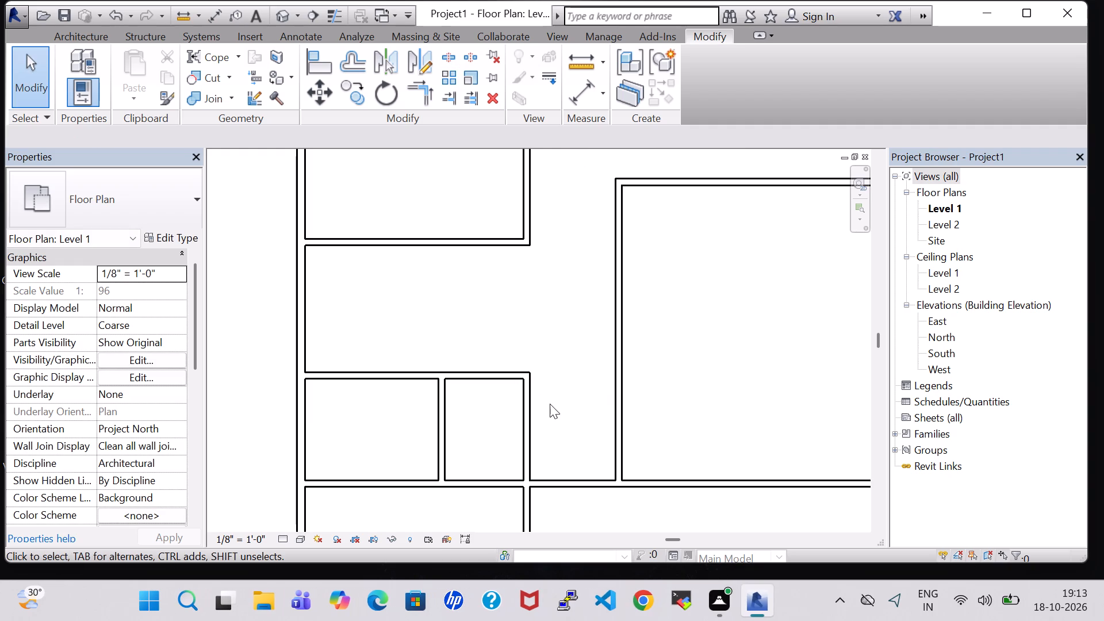
left_click(453, 60)
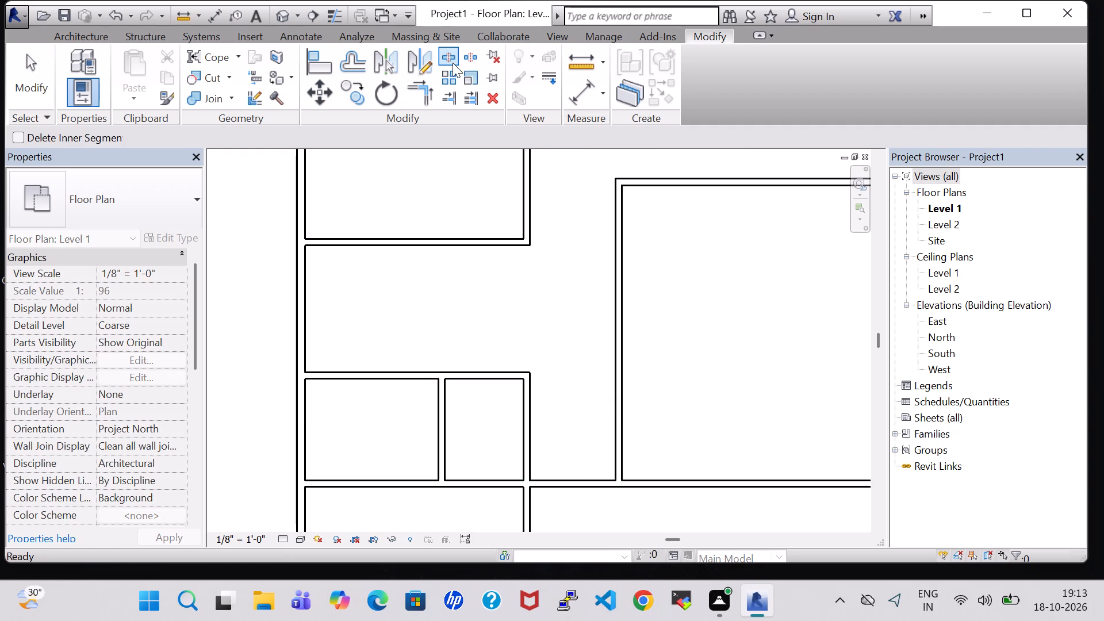
left_click(535, 425)
key("Escape")
key("Escape")
left_click(533, 398)
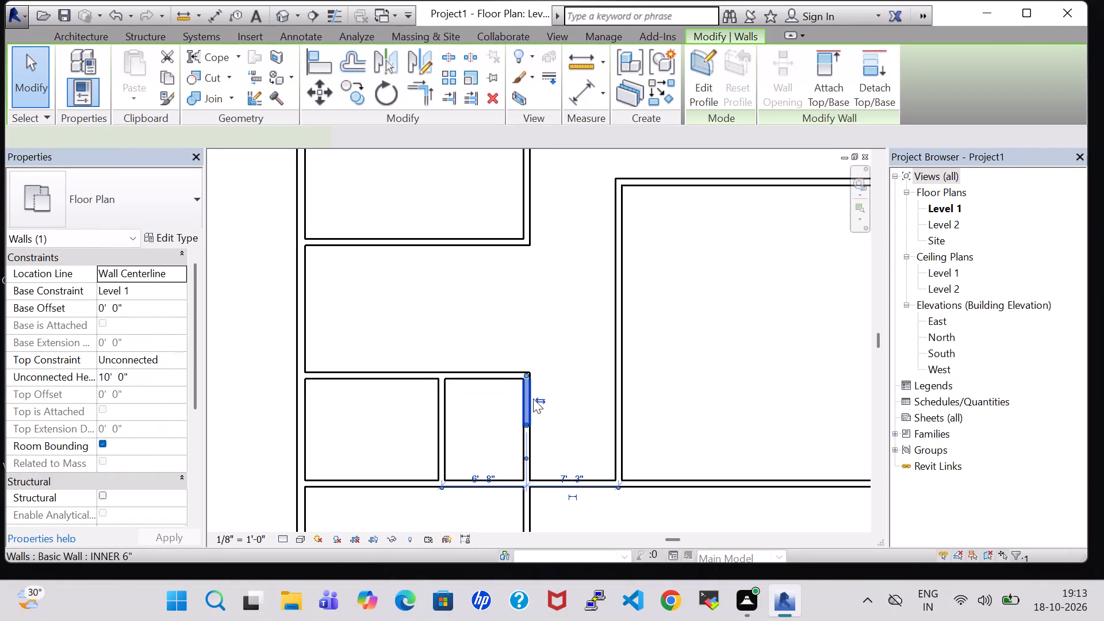
key("Delete")
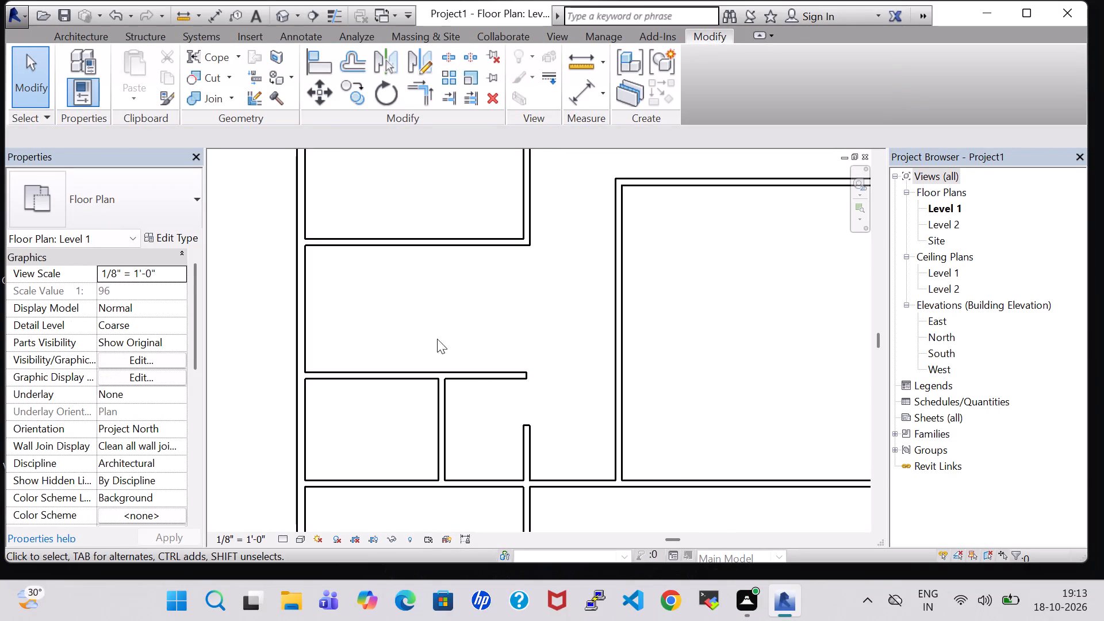
Place a Single-Flush 30" x 80" door near the north end of the partition between the two small southwestern rooms, swinging west.
left_click(85, 39)
left_click(113, 63)
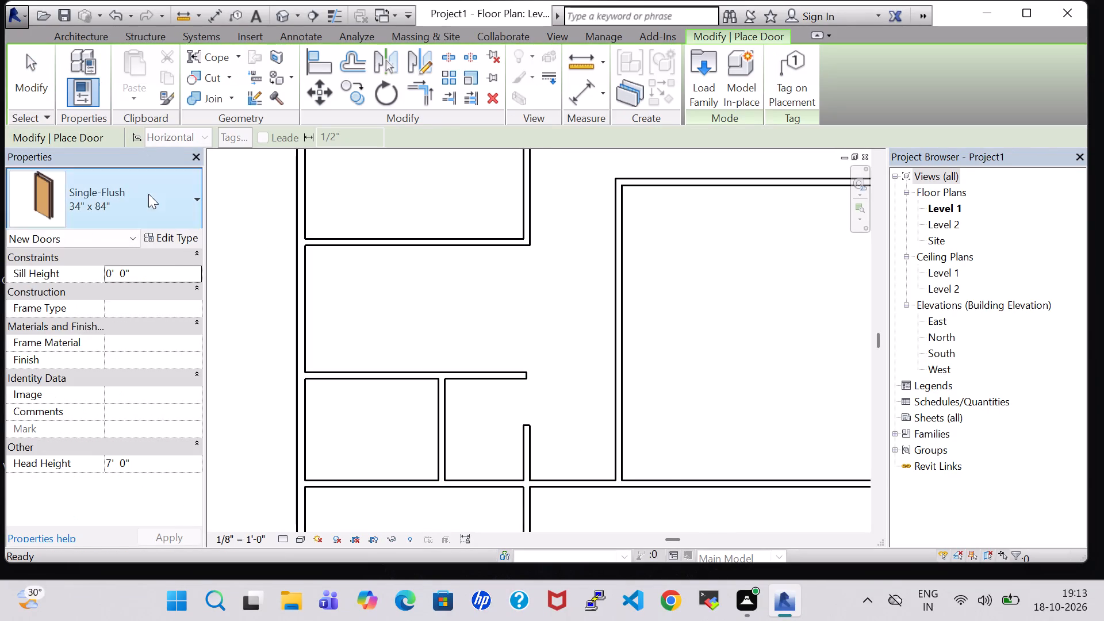
left_click(148, 194)
left_click(133, 300)
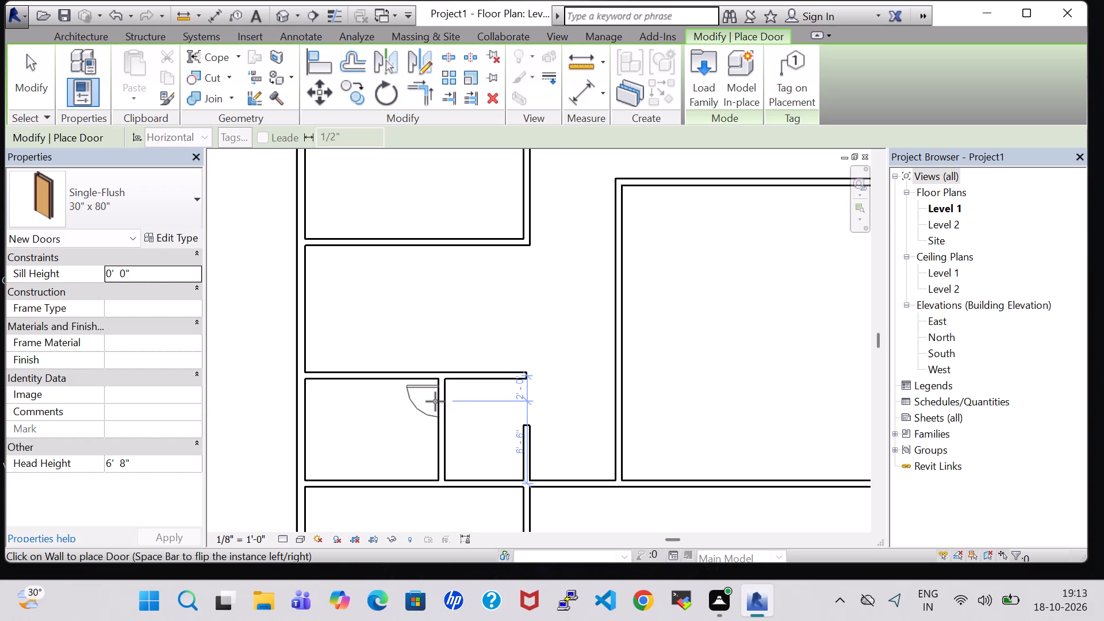
scroll(435, 401, "up", 4)
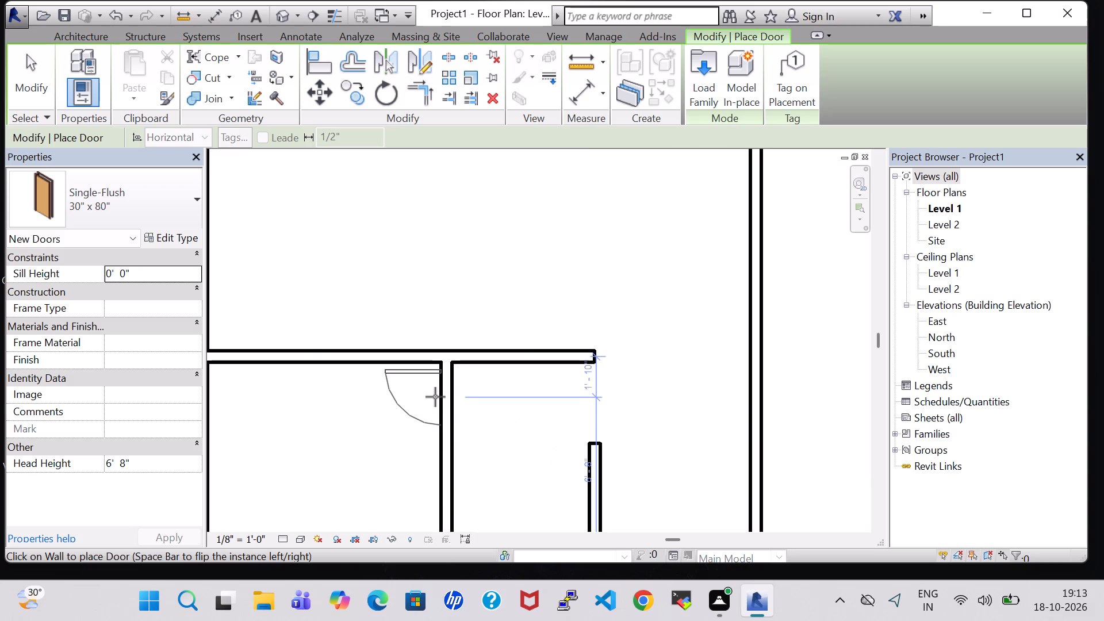
left_click(435, 397)
key("Escape")
key("Escape")
Split the INNER 6" cross wall at both sides of the hallway, south of the small room pair, and delete the piece spanning the hallway.
scroll(512, 426, "down", 5)
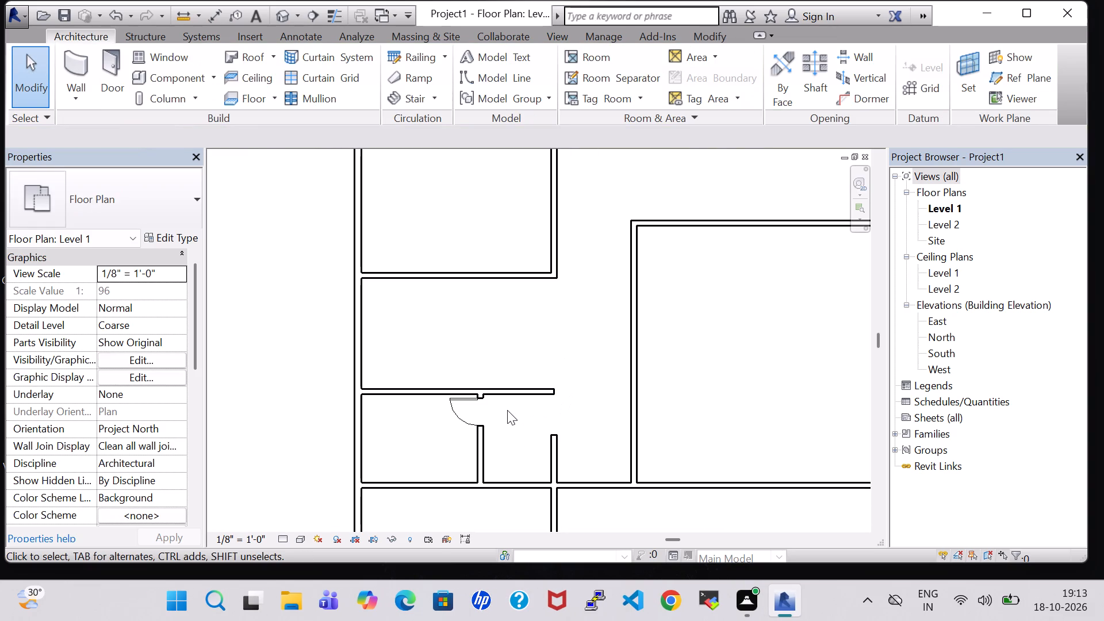
scroll(420, 434, "down", 2)
middle_click_drag(420, 436, 412, 410)
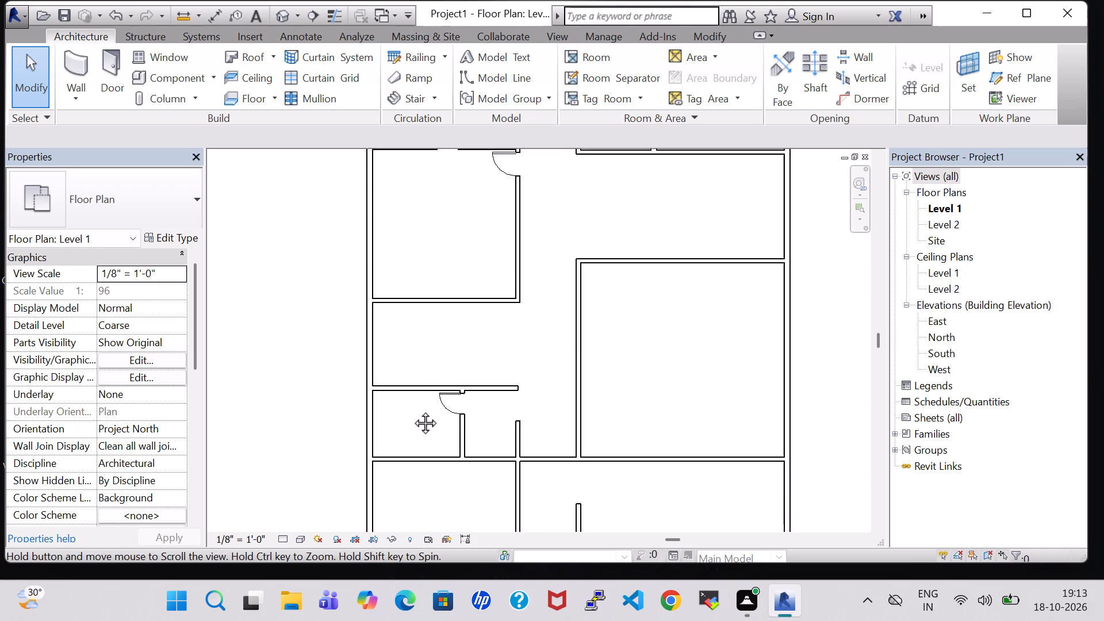
middle_click_drag(412, 410, 357, 215)
scroll(366, 231, "down", 1)
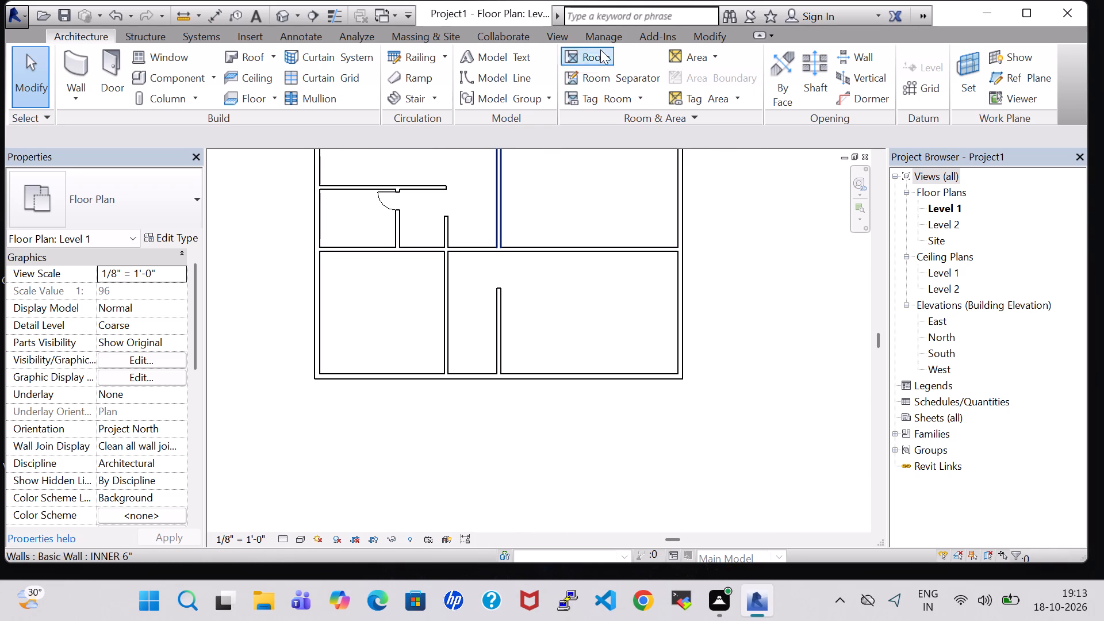
left_click(711, 39)
scroll(444, 210, "up", 6)
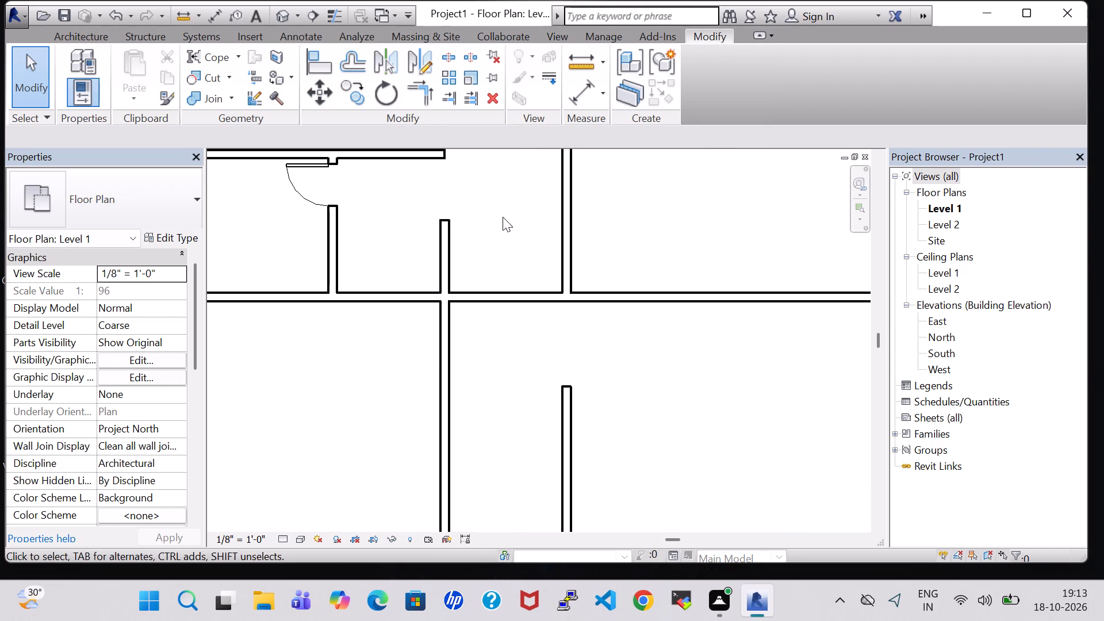
left_click(473, 55)
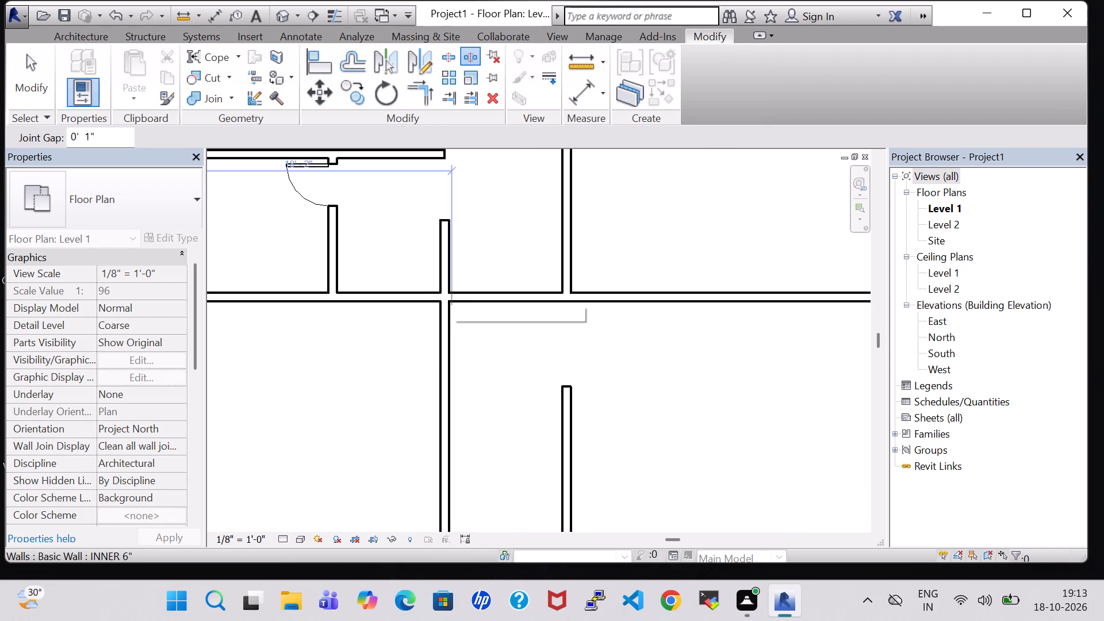
left_click(444, 294)
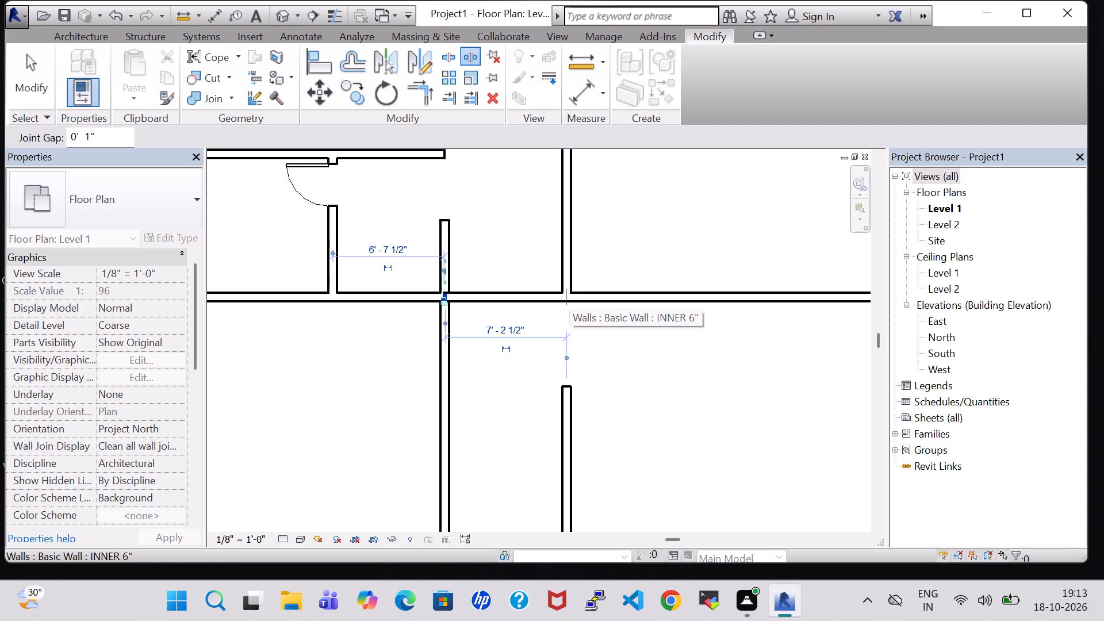
left_click(569, 298)
key("Escape")
key("Escape")
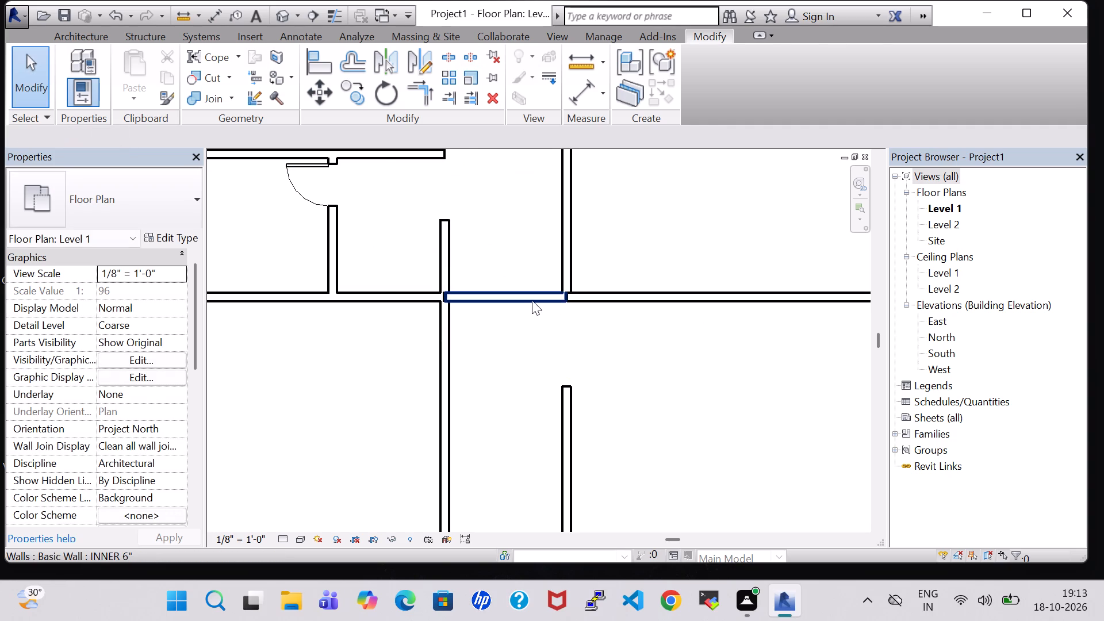
left_click(532, 300)
key("Delete")
Nudge the cross wall east of the new hallway opening slightly west to meet the hallway's east wall.
left_click(576, 300)
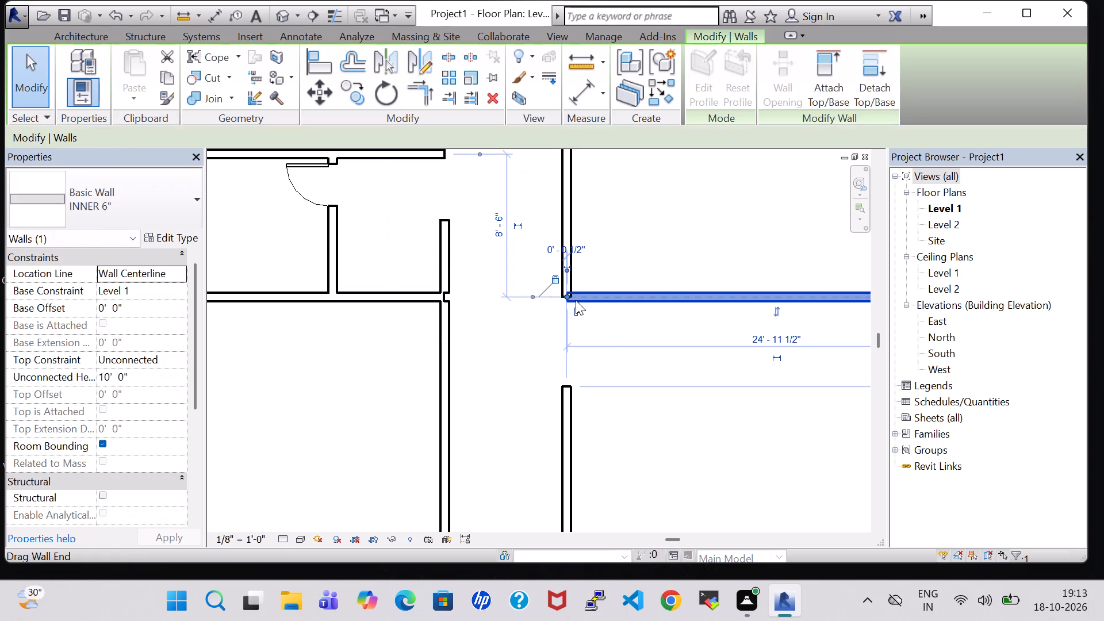
key("Left")
left_click(615, 251)
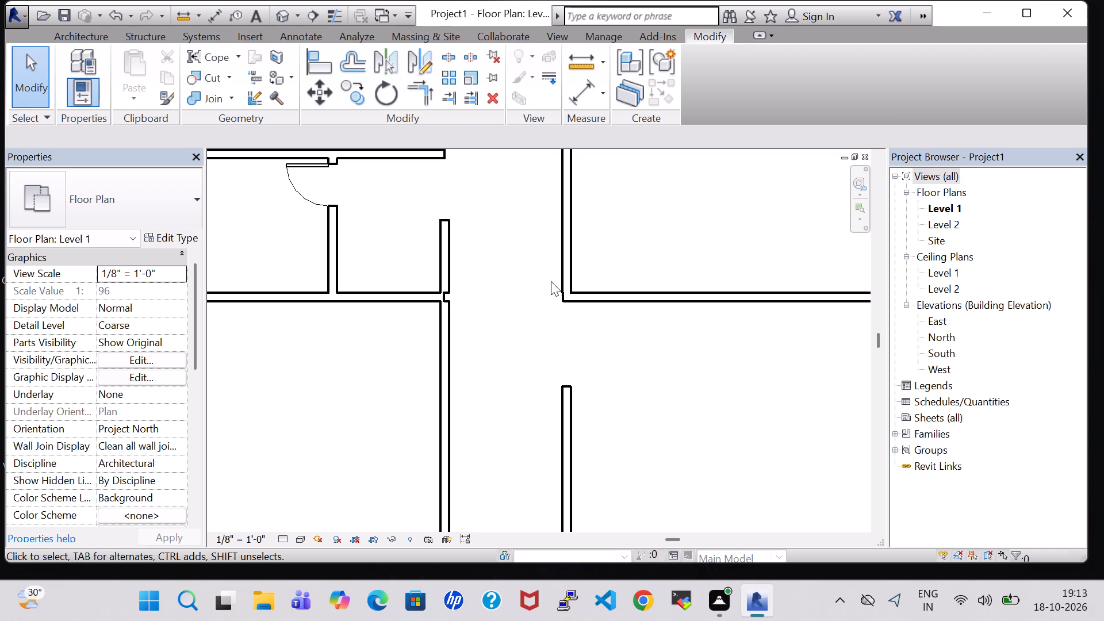
Nudge the cross wall west of the hallway opening east in small increments to meet the hallway's west wall.
scroll(527, 279, "down", 2)
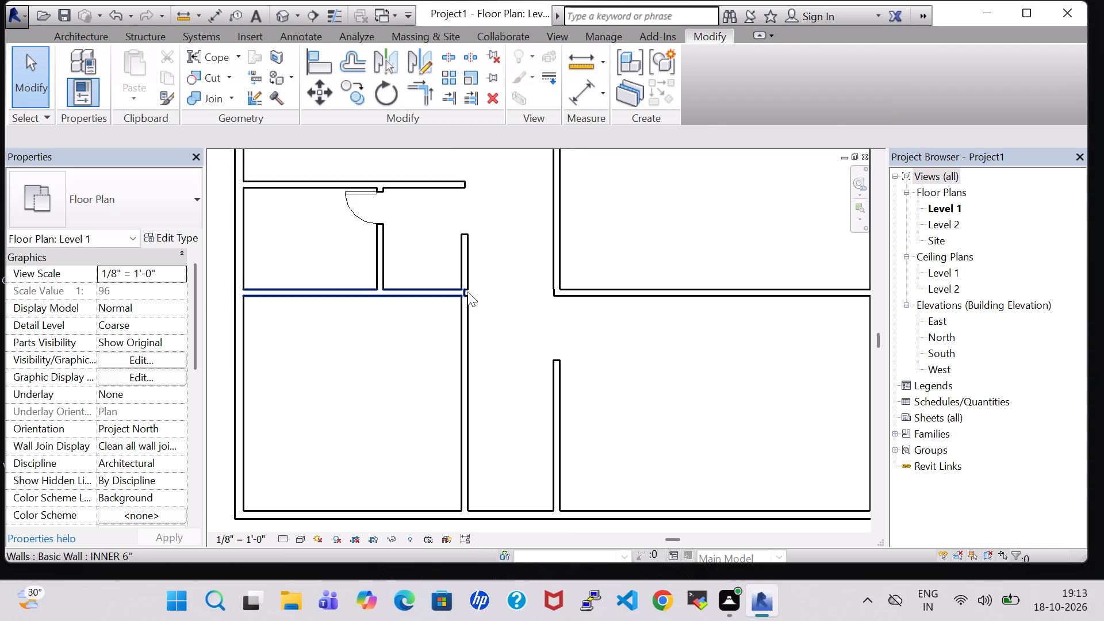
left_click(467, 292)
key("Right")
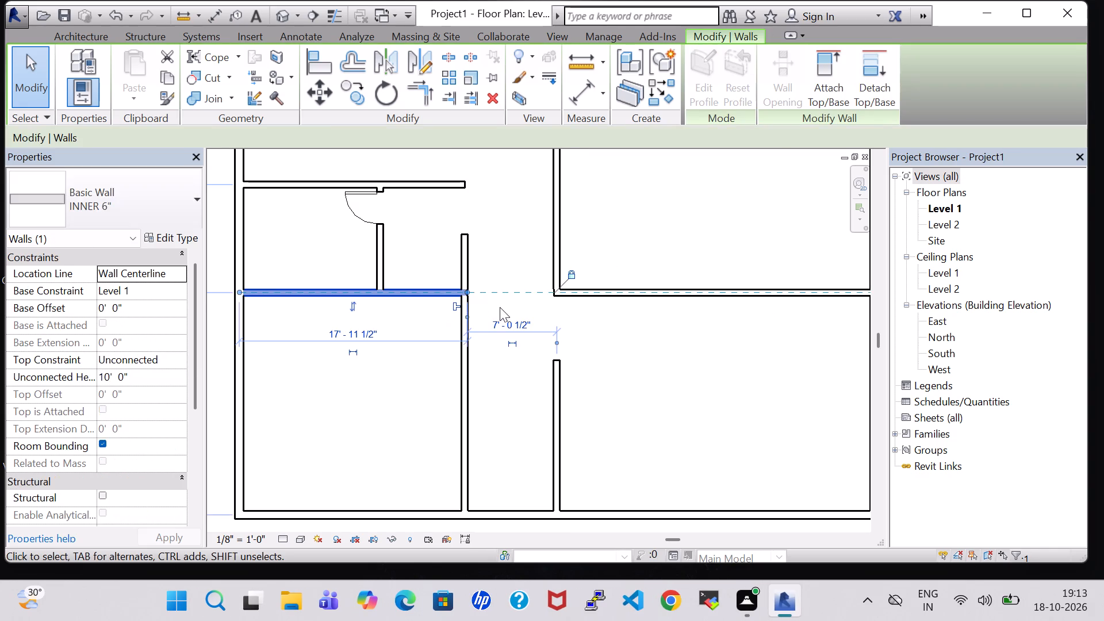
left_click(501, 307)
scroll(501, 307, "up", 6)
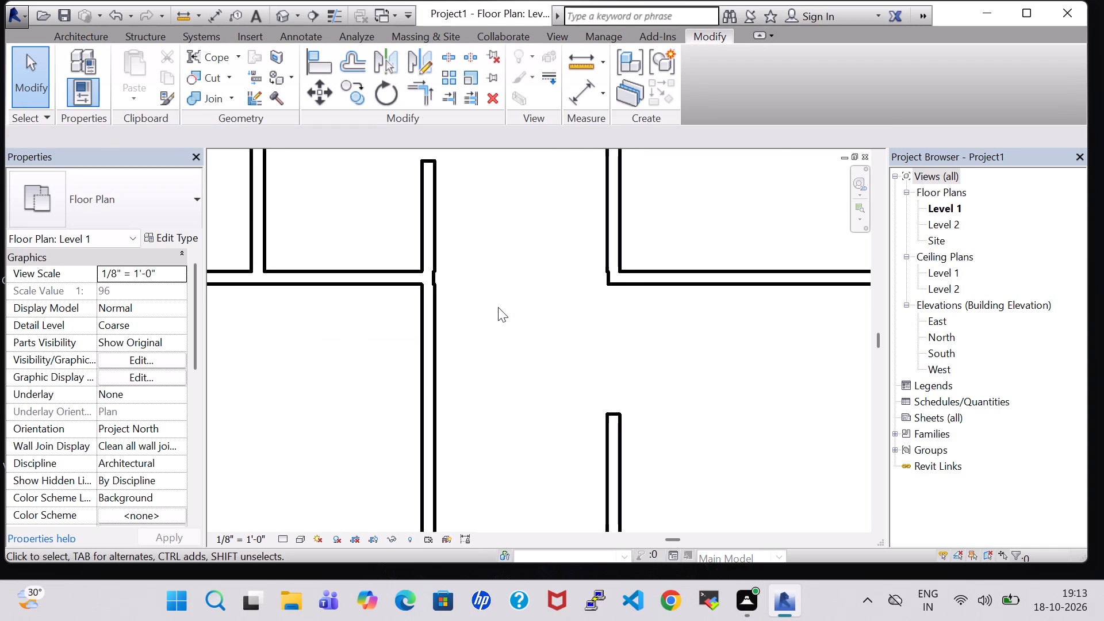
left_click(426, 273)
key("Right")
left_click(505, 235)
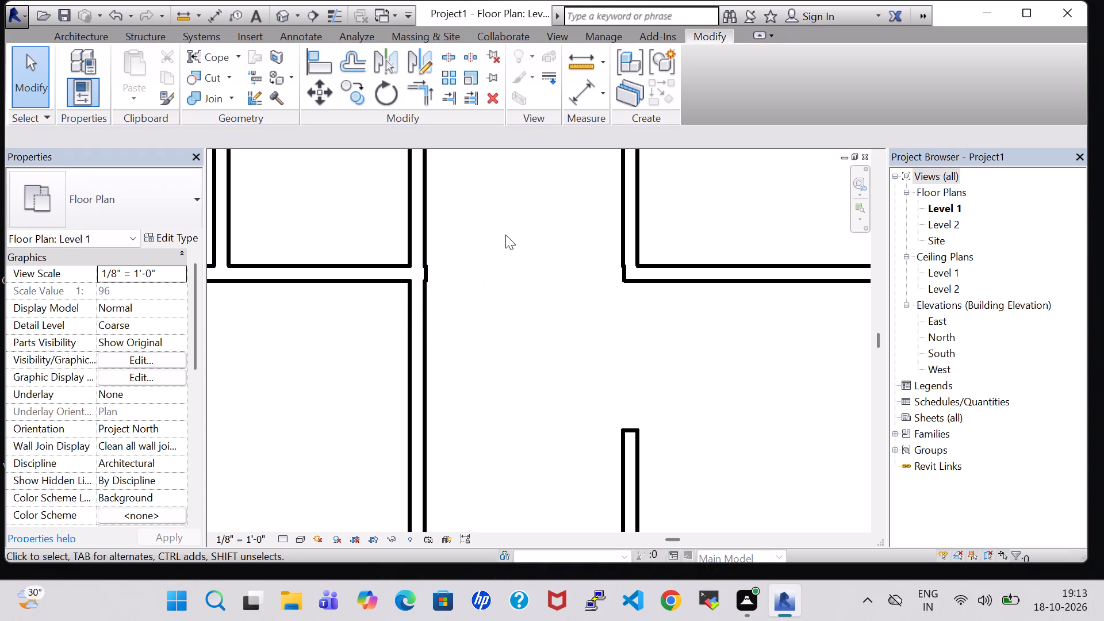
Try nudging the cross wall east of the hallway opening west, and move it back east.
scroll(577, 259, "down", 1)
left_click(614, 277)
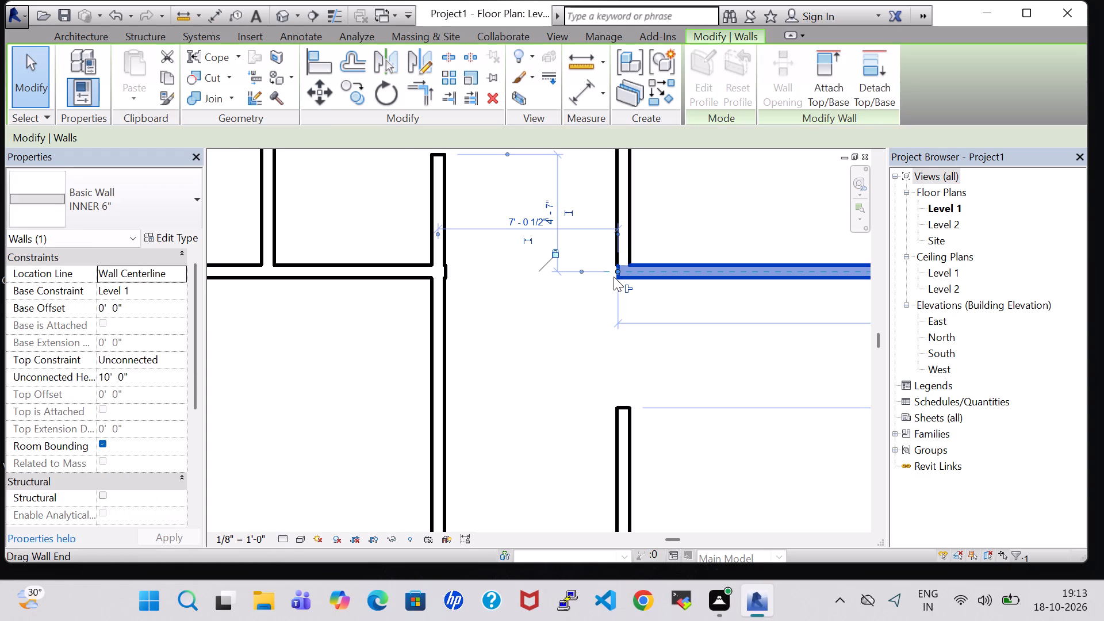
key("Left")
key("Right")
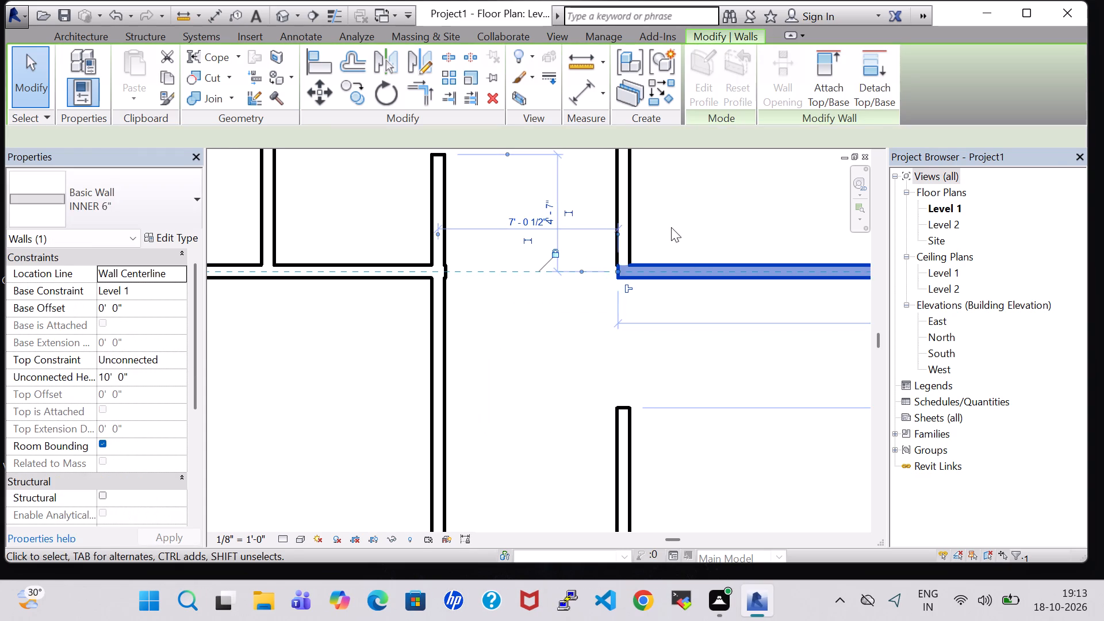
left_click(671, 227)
Split the southwest room's east wall about 8 1/2" south of its north end and just short of the south exterior wall, and delete the middle segment.
scroll(655, 225, "down", 7)
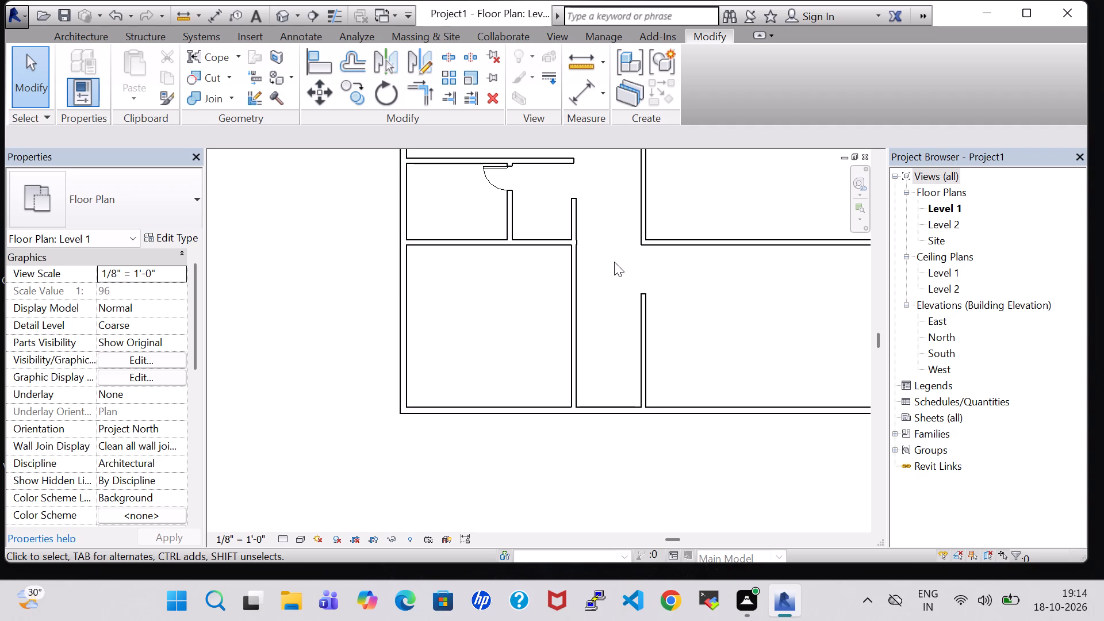
scroll(614, 262, "down", 1)
left_click(465, 56)
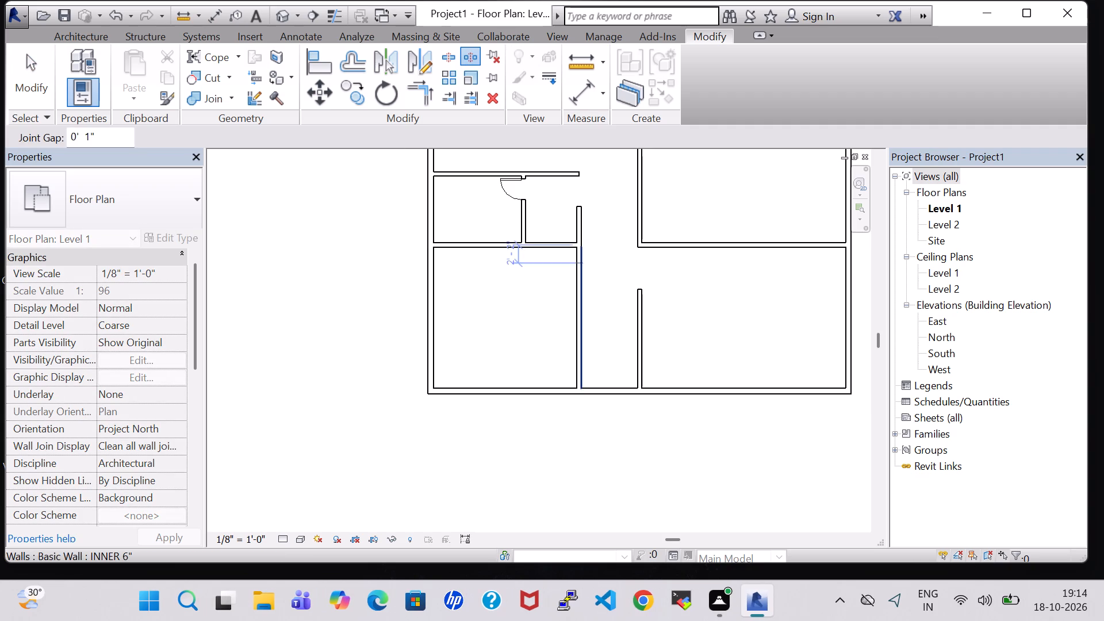
scroll(585, 268, "up", 4)
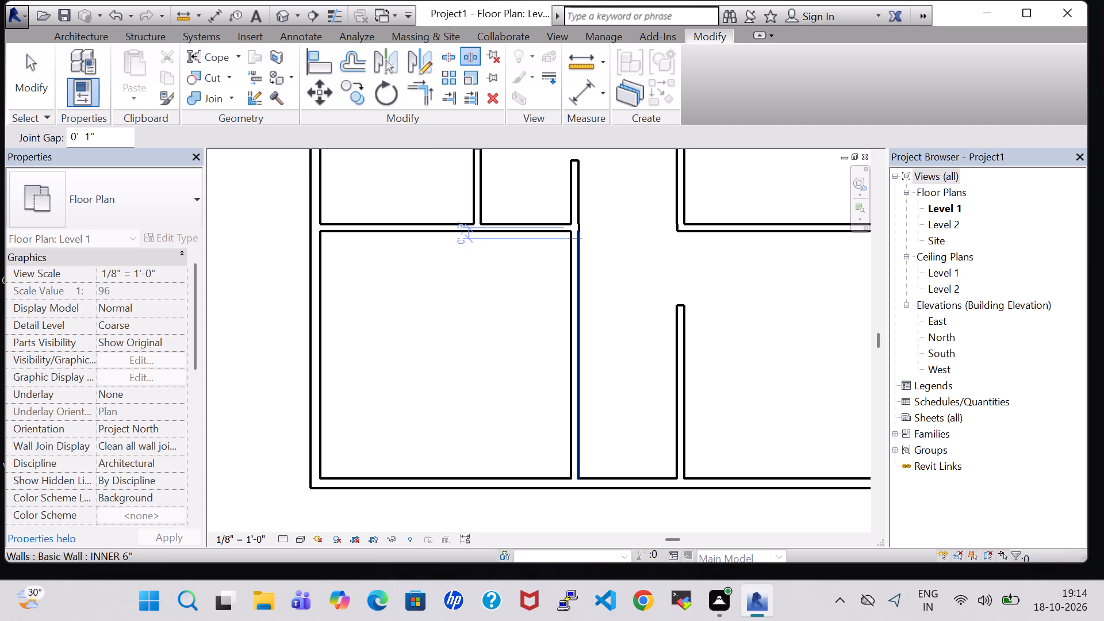
left_click(581, 238)
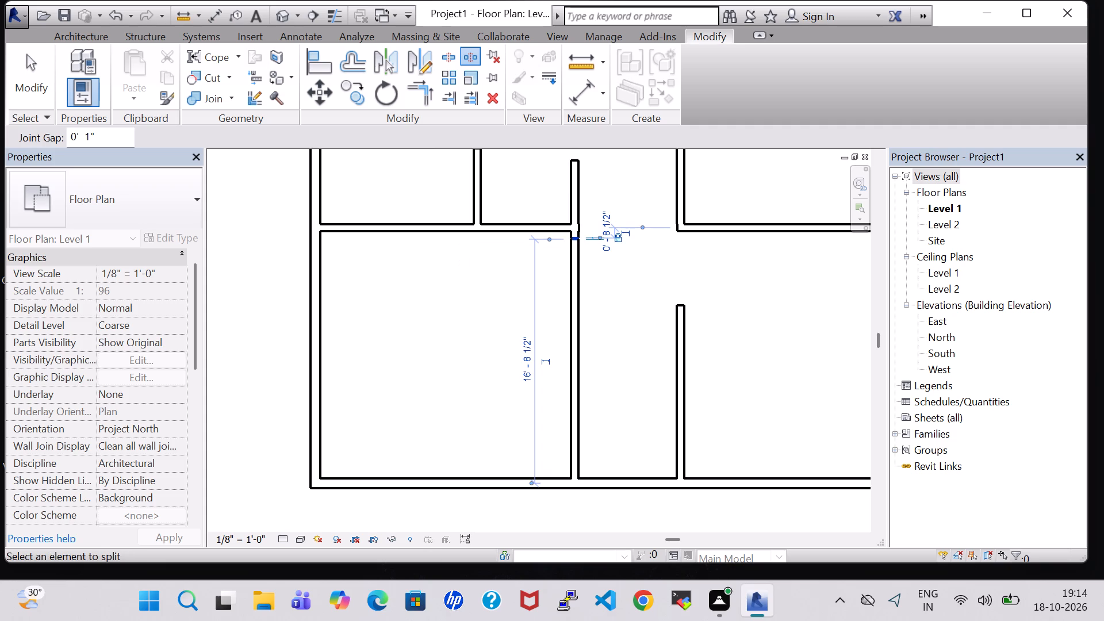
left_click(577, 471)
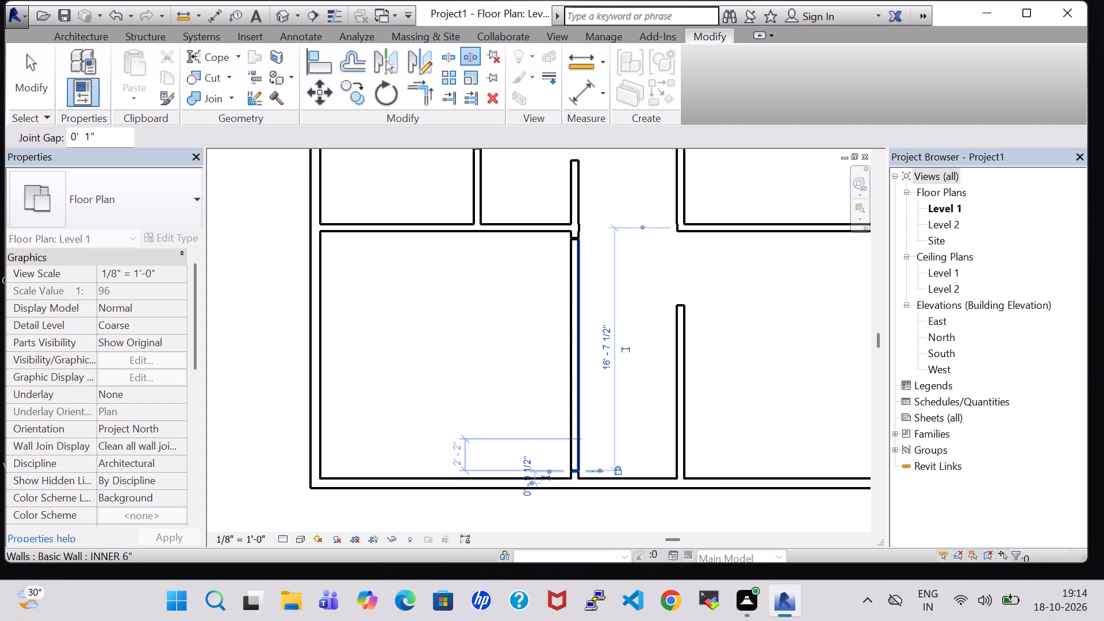
key("Escape")
key("Escape")
left_click(574, 411)
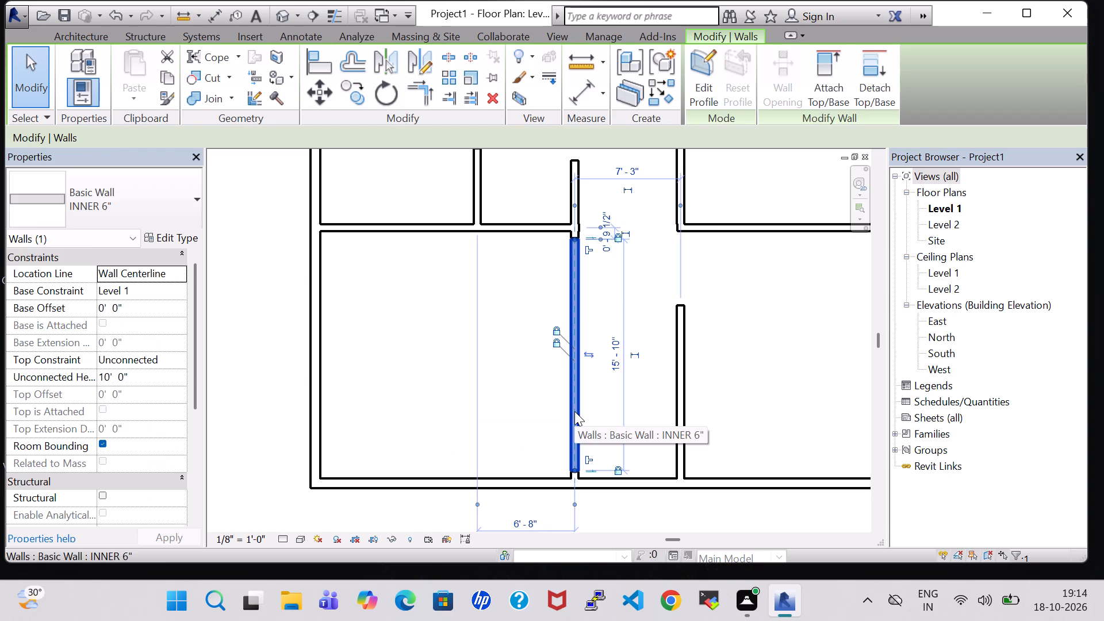
key("Delete")
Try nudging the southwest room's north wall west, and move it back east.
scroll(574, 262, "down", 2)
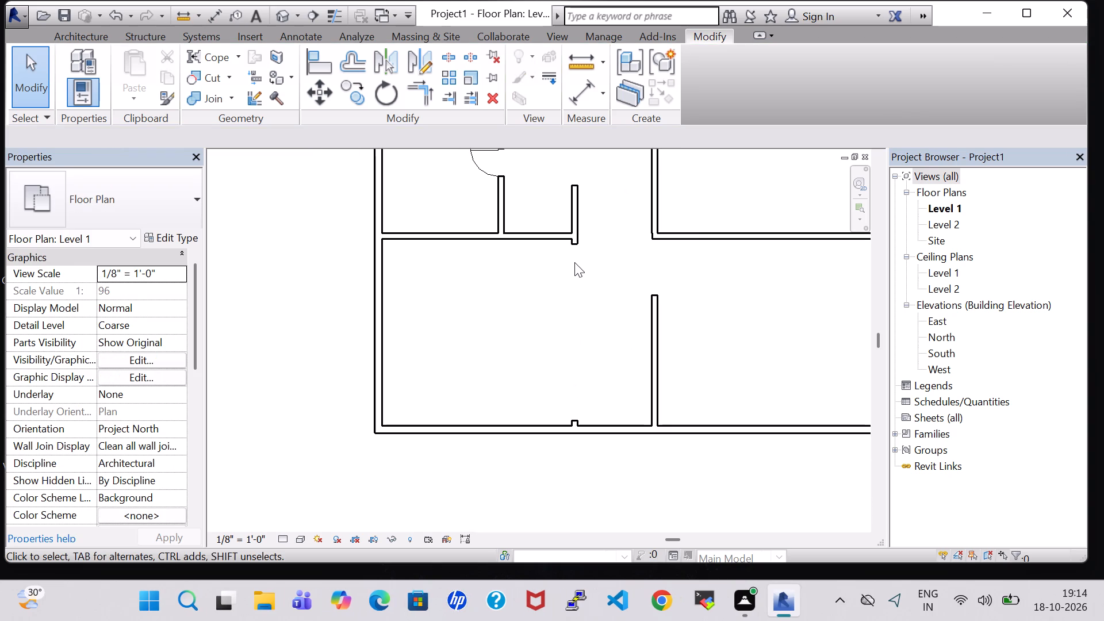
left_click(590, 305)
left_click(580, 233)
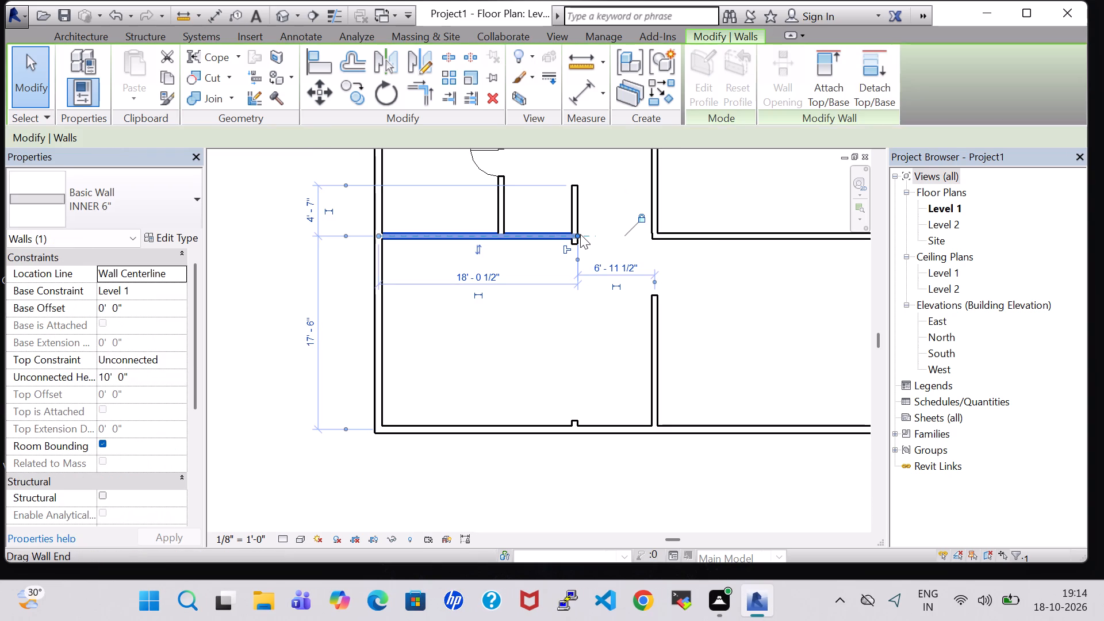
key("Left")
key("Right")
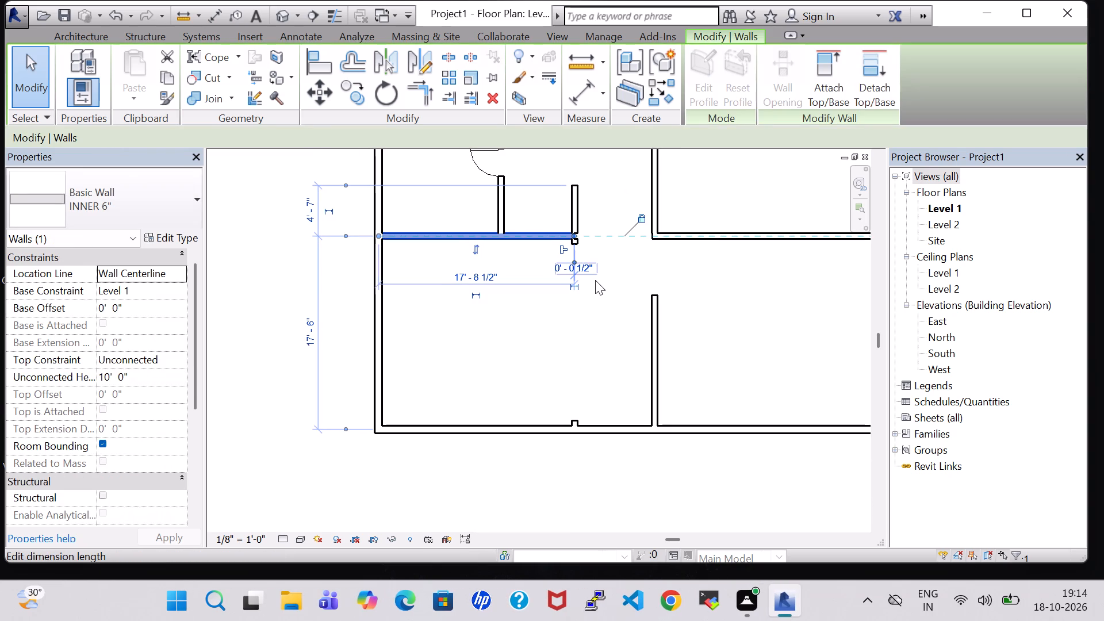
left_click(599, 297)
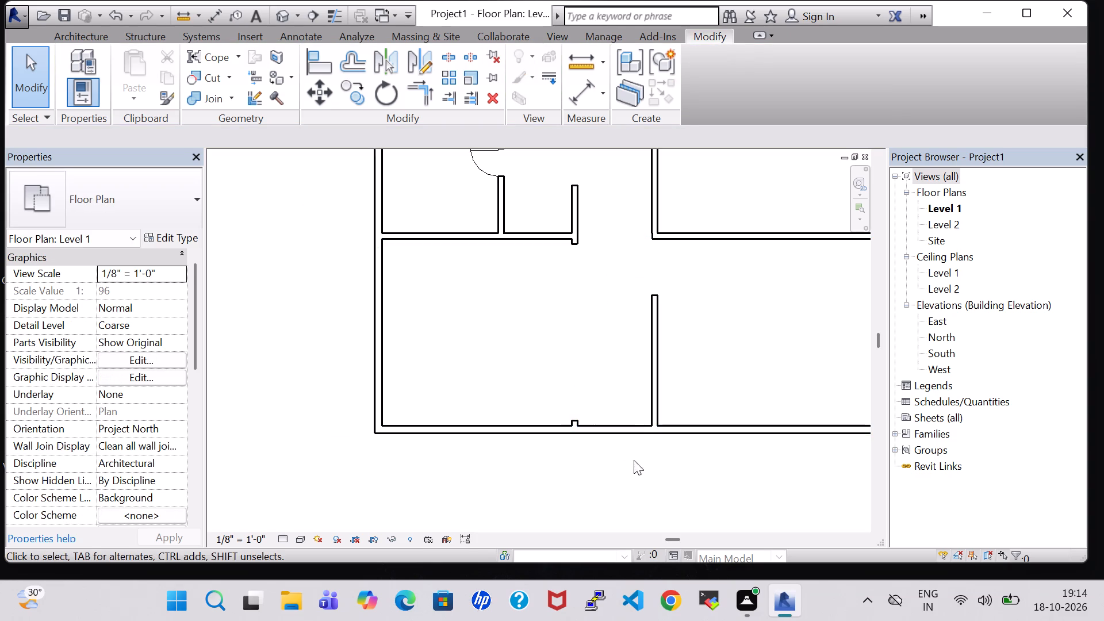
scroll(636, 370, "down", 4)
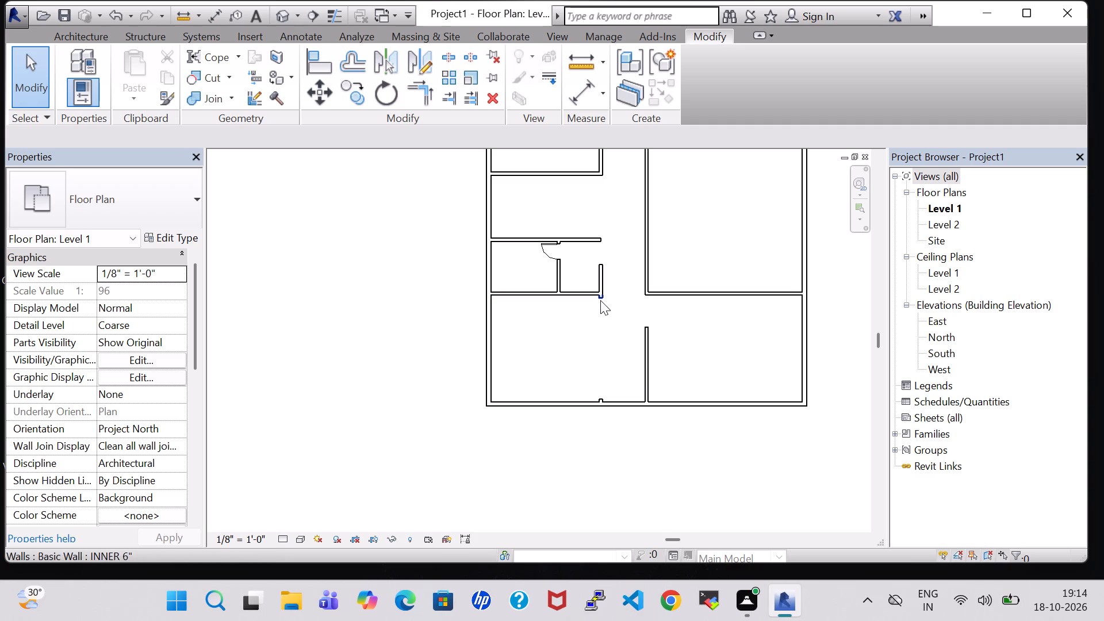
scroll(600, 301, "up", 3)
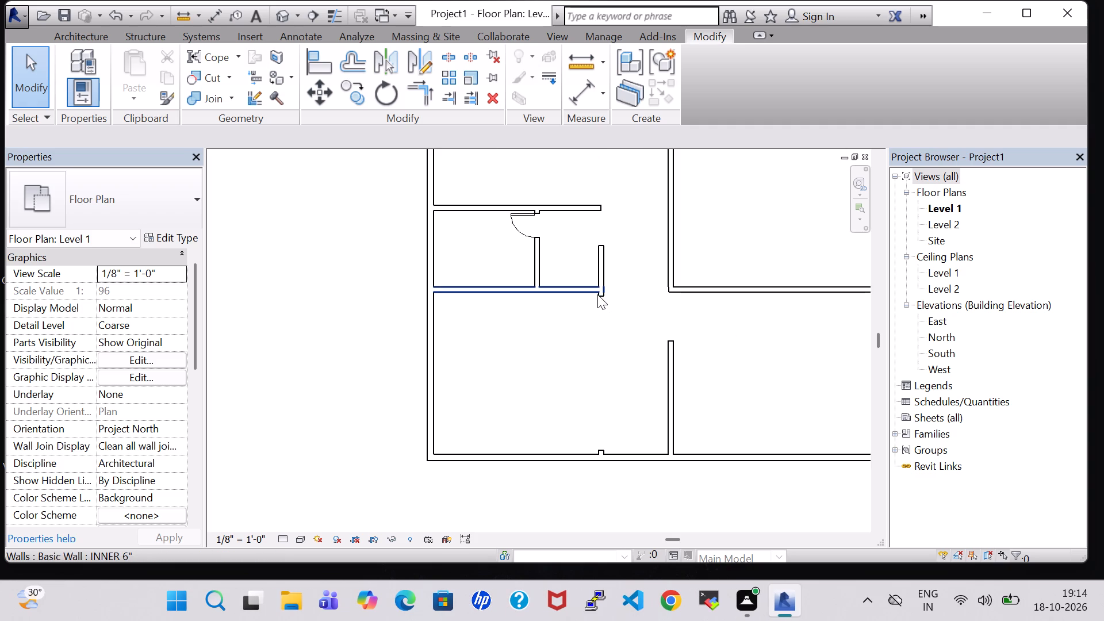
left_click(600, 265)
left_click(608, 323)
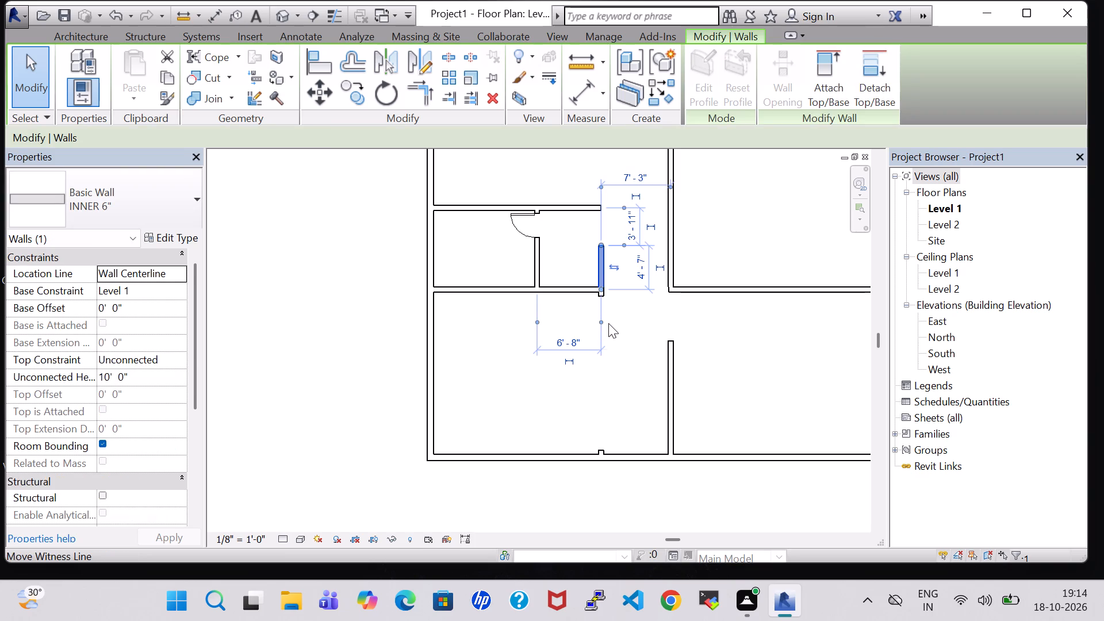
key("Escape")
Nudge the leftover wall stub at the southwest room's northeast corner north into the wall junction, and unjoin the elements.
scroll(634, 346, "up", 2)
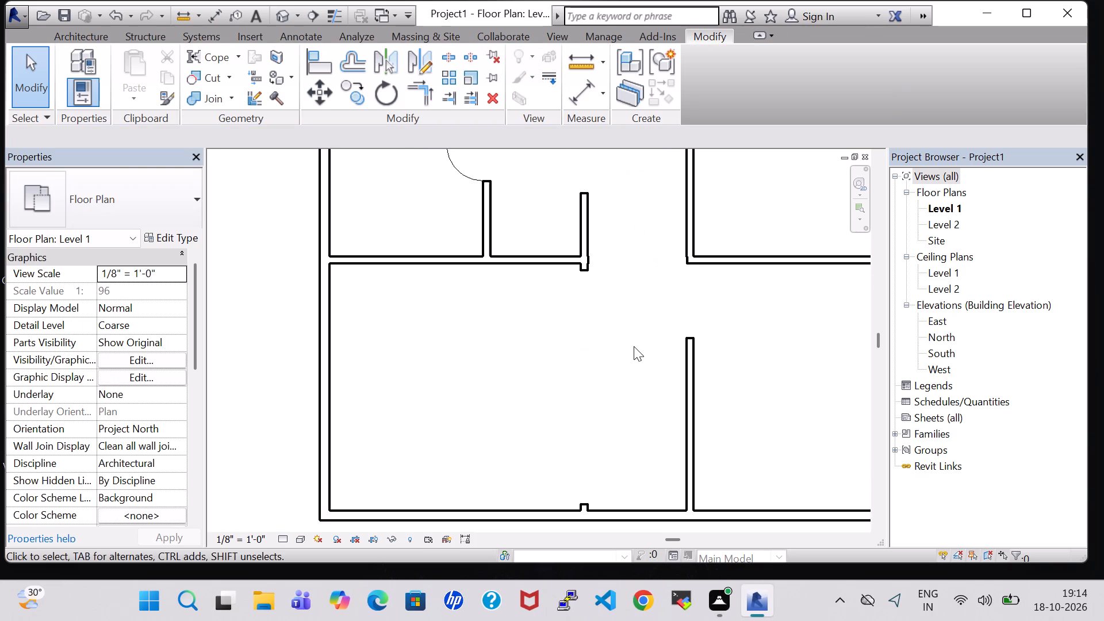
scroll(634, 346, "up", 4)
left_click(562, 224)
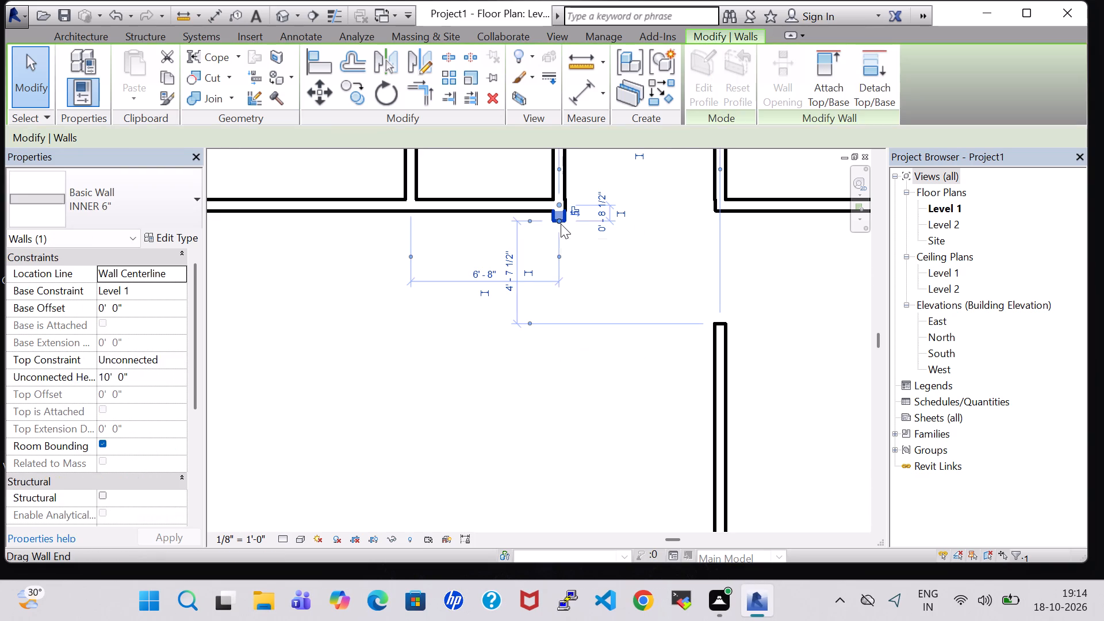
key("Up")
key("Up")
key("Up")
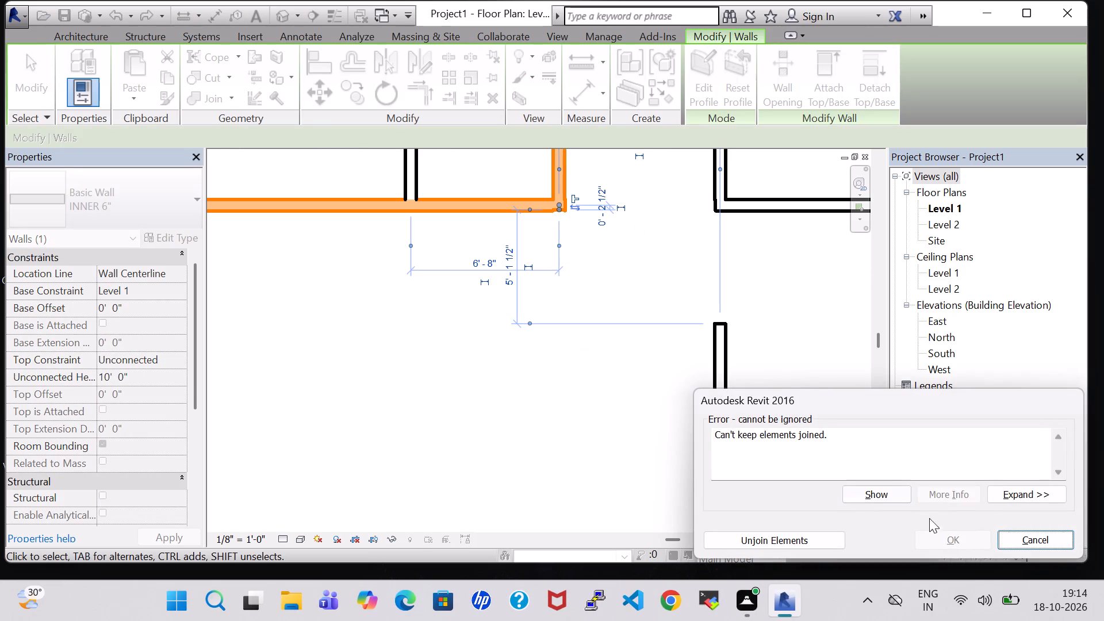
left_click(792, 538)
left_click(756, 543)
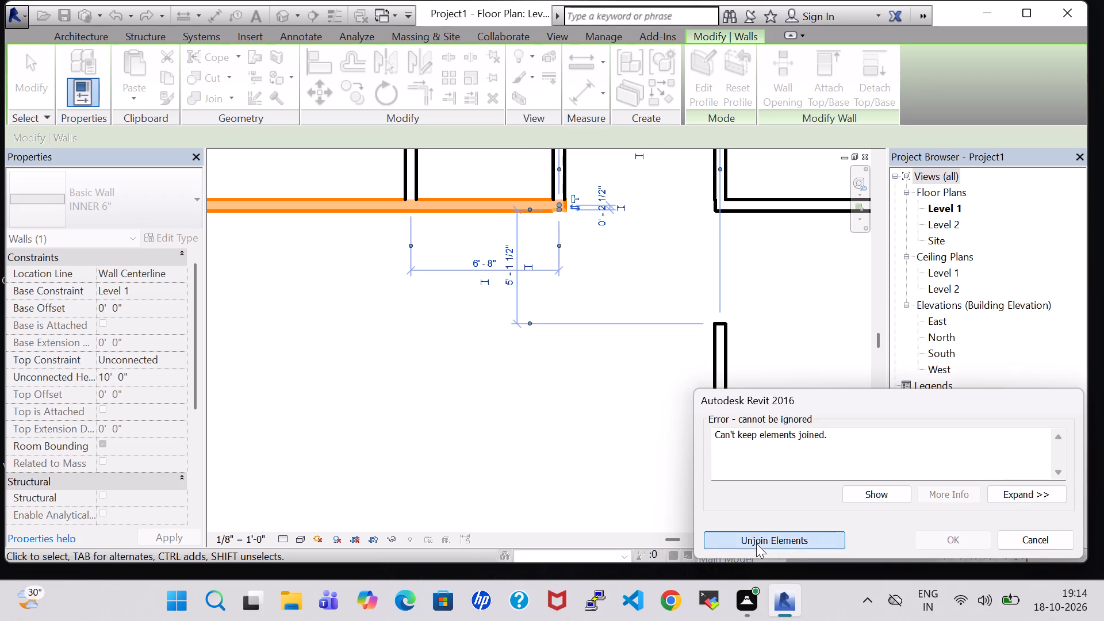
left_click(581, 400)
Delete the leftover wall stub overlapping the east end of the southwest room's north wall.
scroll(567, 304, "up", 5)
middle_click_drag(564, 311, 577, 493)
scroll(576, 379, "up", 1)
scroll(555, 245, "up", 4)
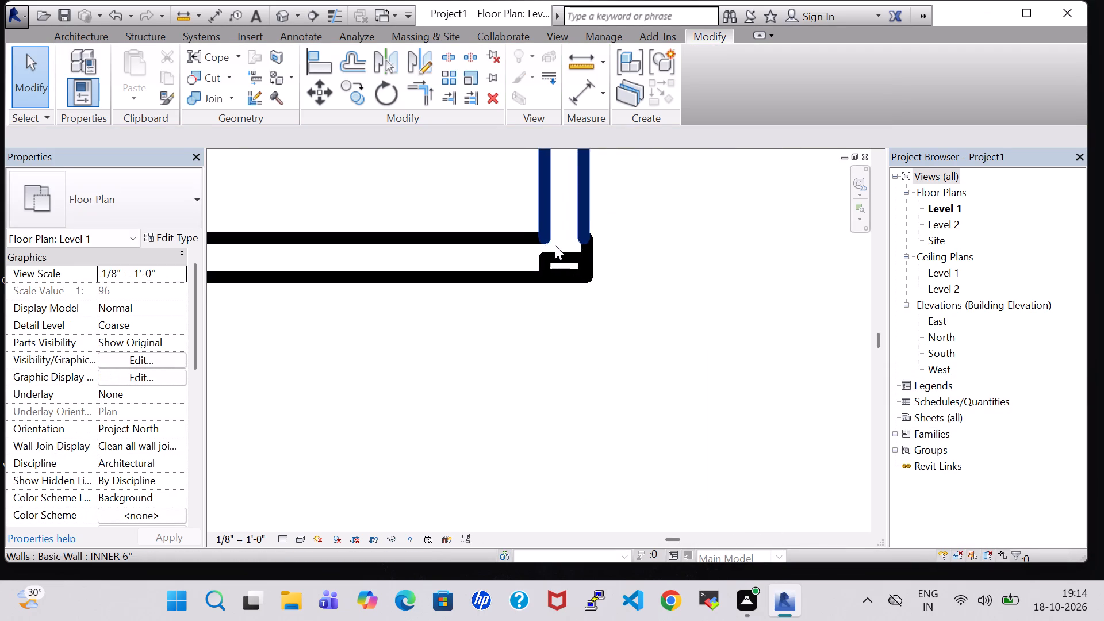
scroll(555, 245, "up", 10)
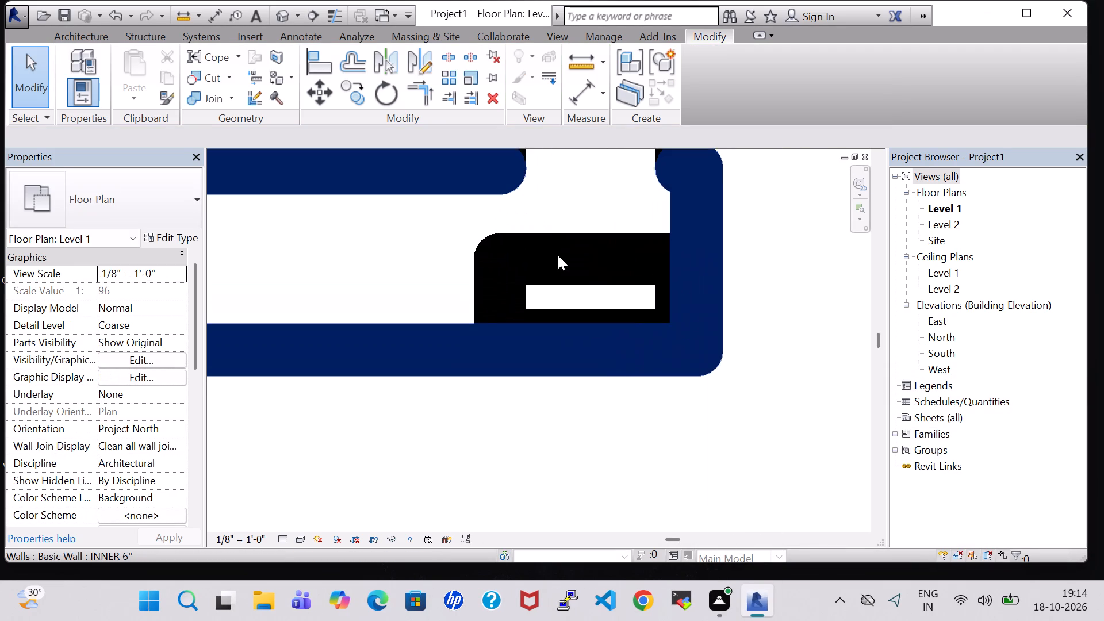
left_click(523, 241)
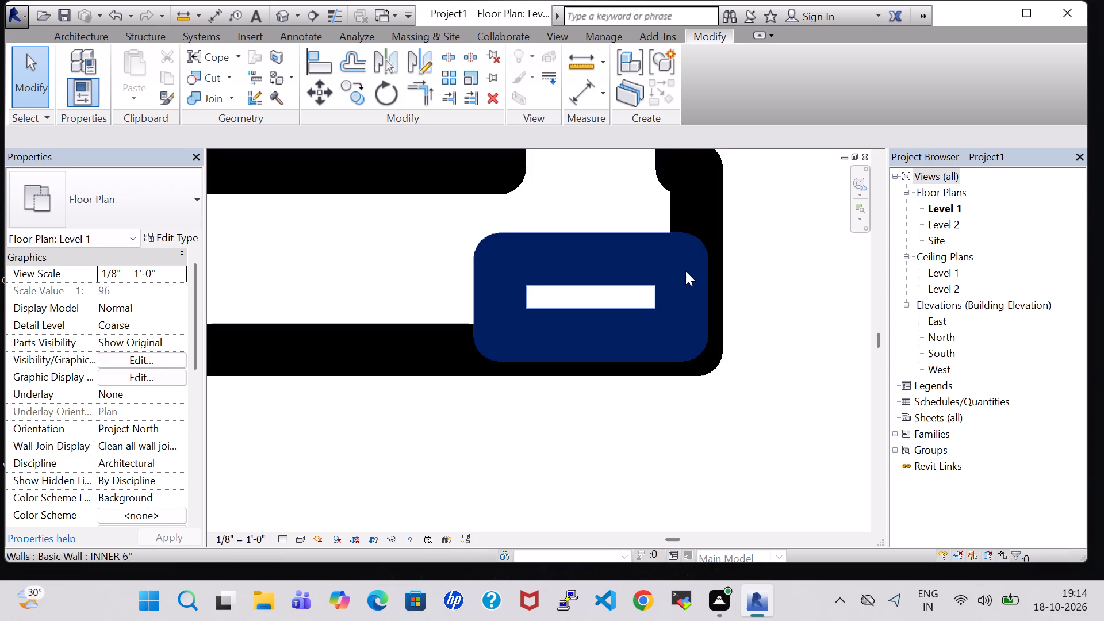
left_click(682, 317)
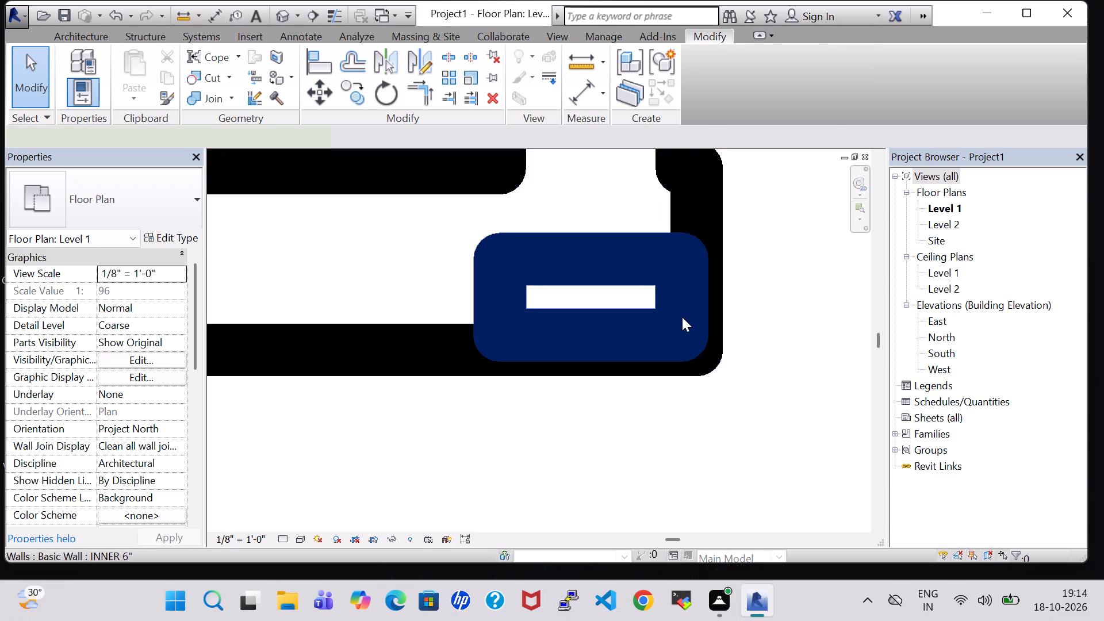
key("Delete")
Nudge the north wall of the small room with the door north until it is 8' 6" from the next cross wall.
scroll(684, 323, "down", 9)
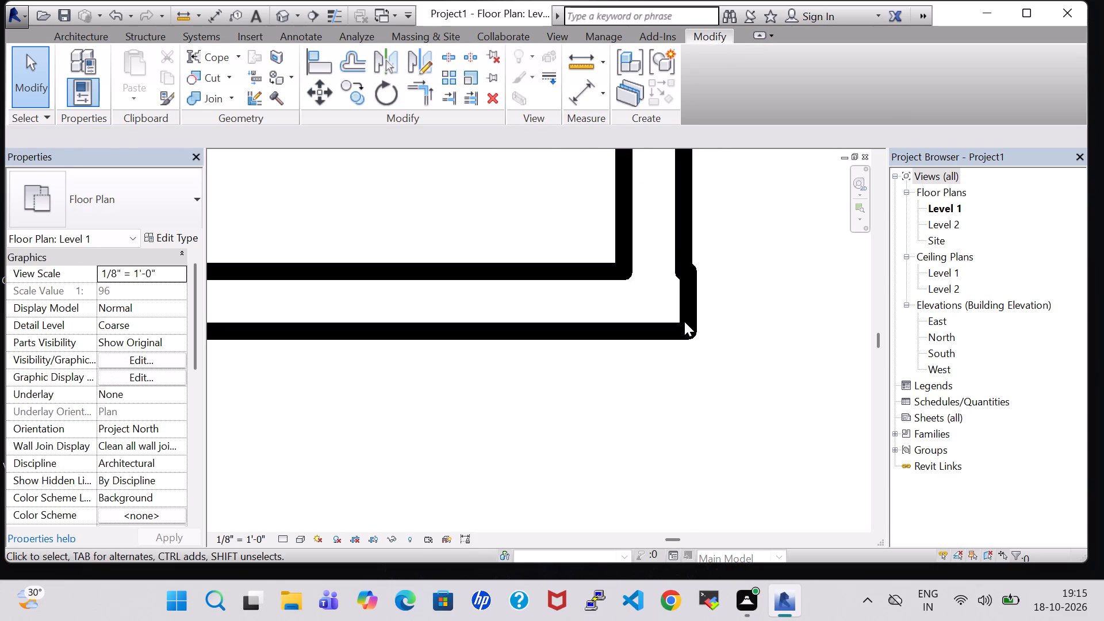
scroll(684, 321, "down", 12)
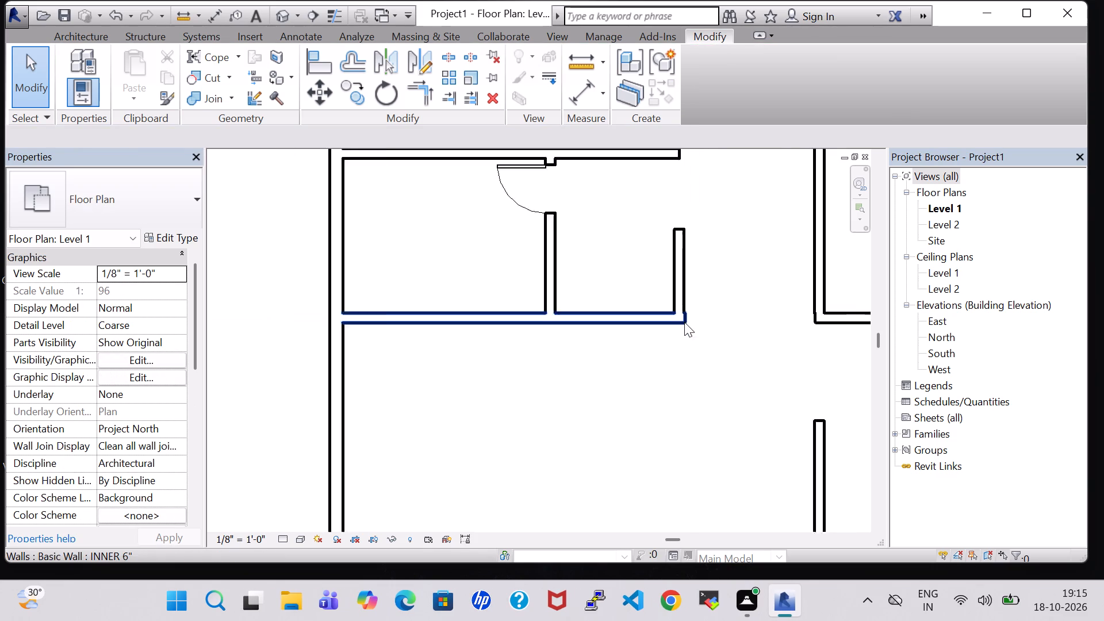
scroll(684, 322, "down", 3)
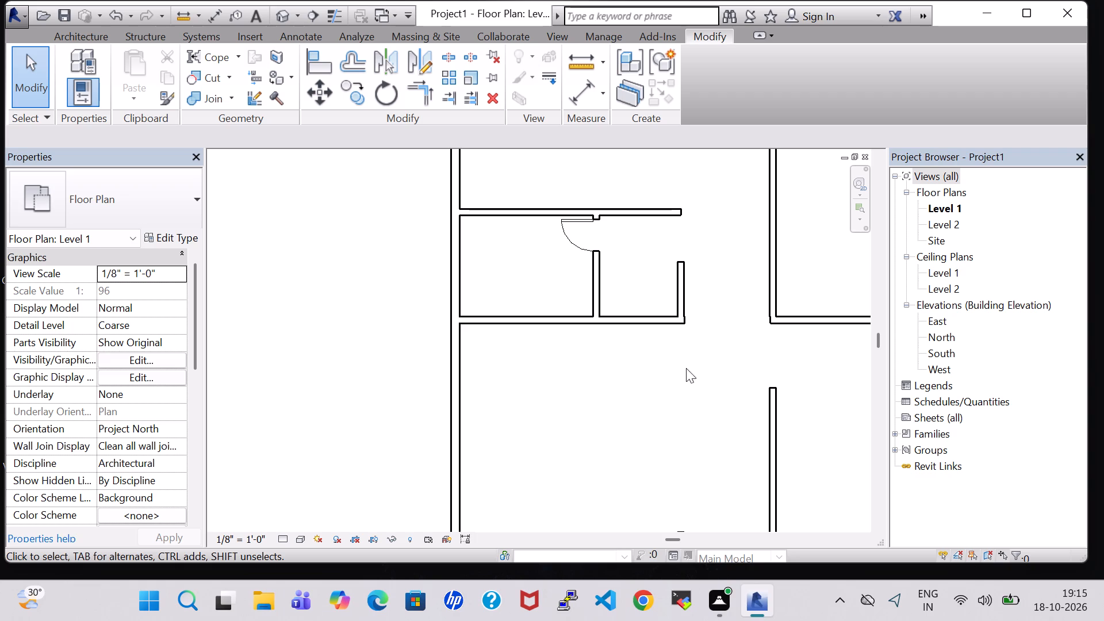
middle_click_drag(685, 384, 673, 308)
scroll(673, 302, "down", 1)
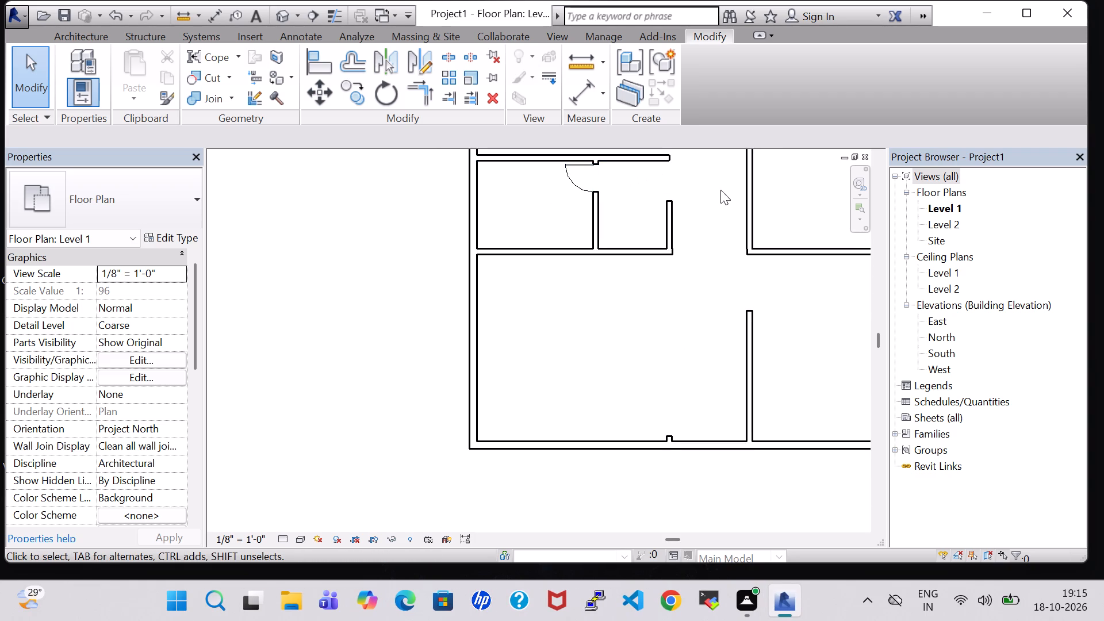
middle_click_drag(716, 193, 711, 266)
middle_click_drag(674, 310, 676, 337)
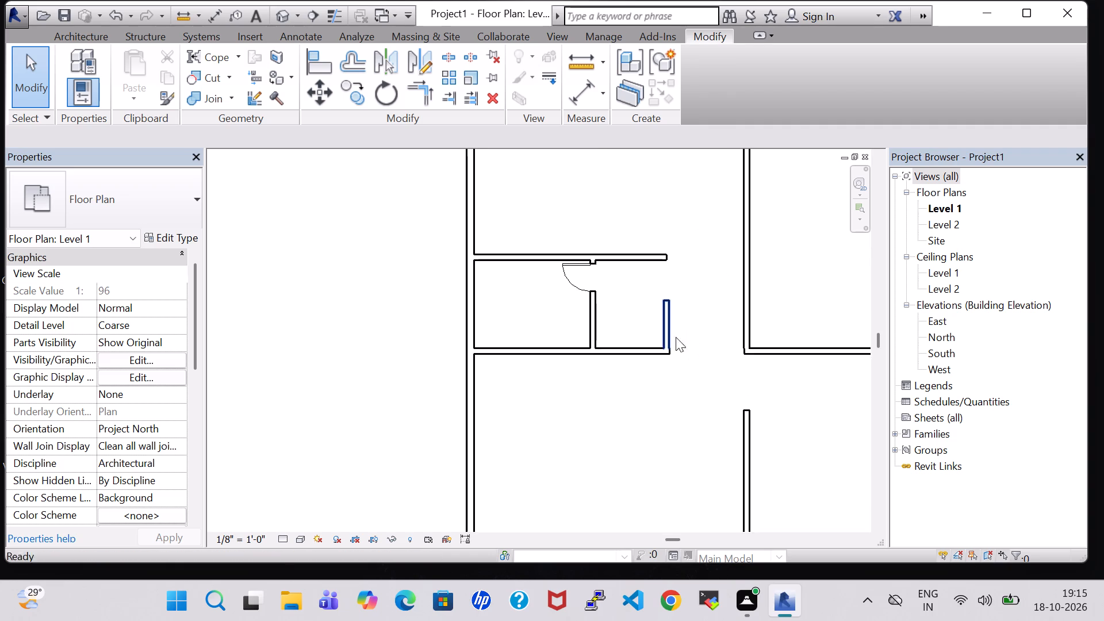
scroll(694, 233, "up", 1)
middle_click_drag(694, 233, 694, 259)
scroll(694, 259, "down", 2)
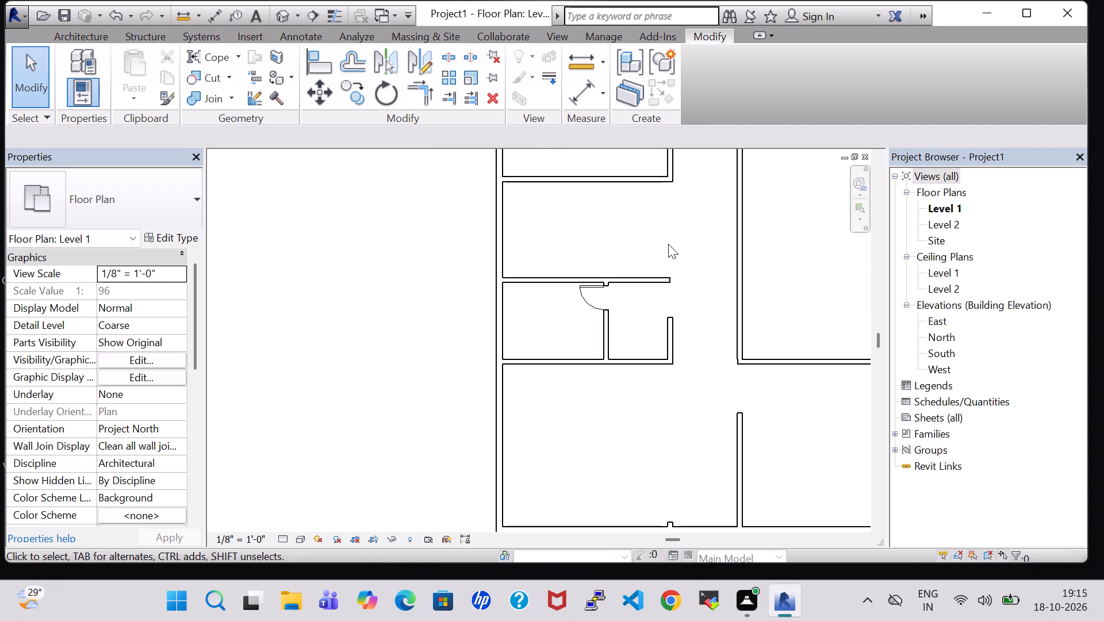
middle_click_drag(629, 202, 632, 270)
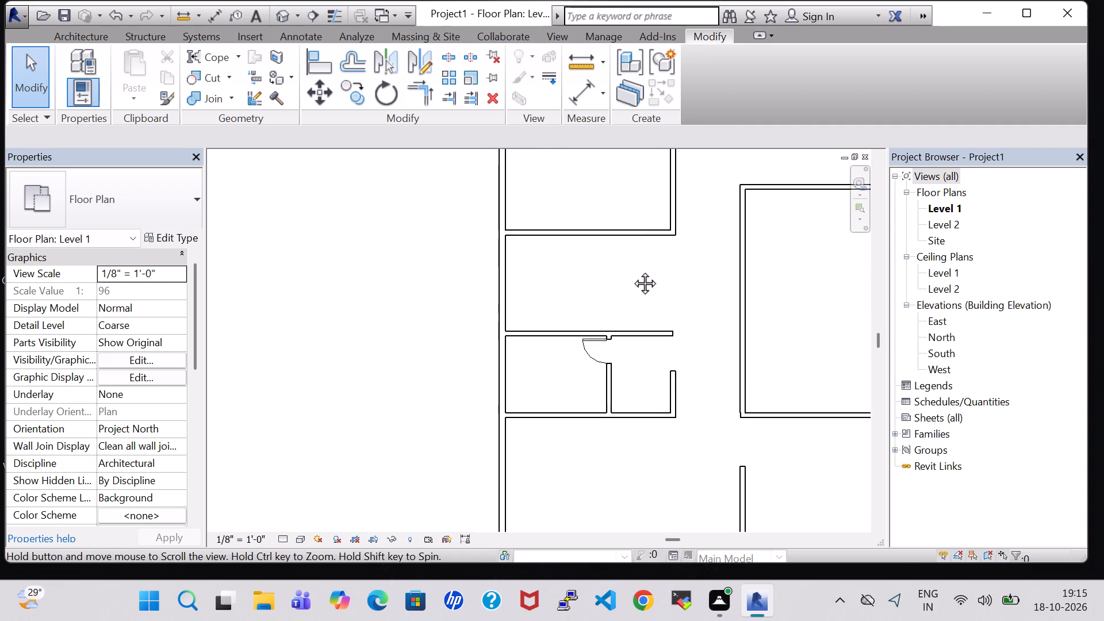
middle_click_drag(632, 270, 632, 357)
left_click(555, 430)
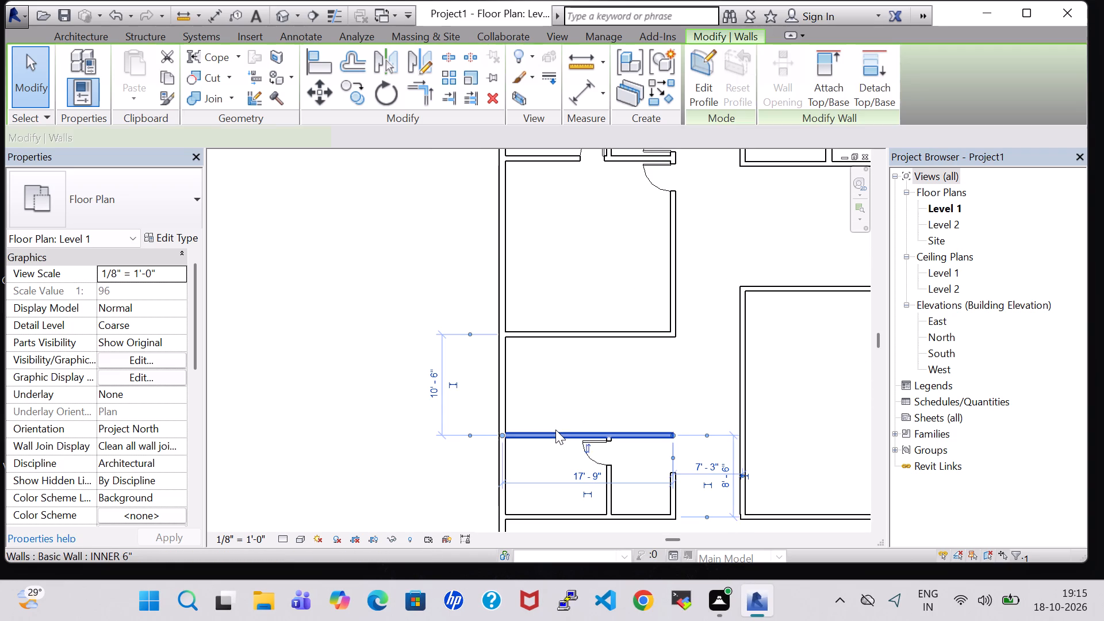
key("Up")
key("Up")
key("Up")
key("Up")
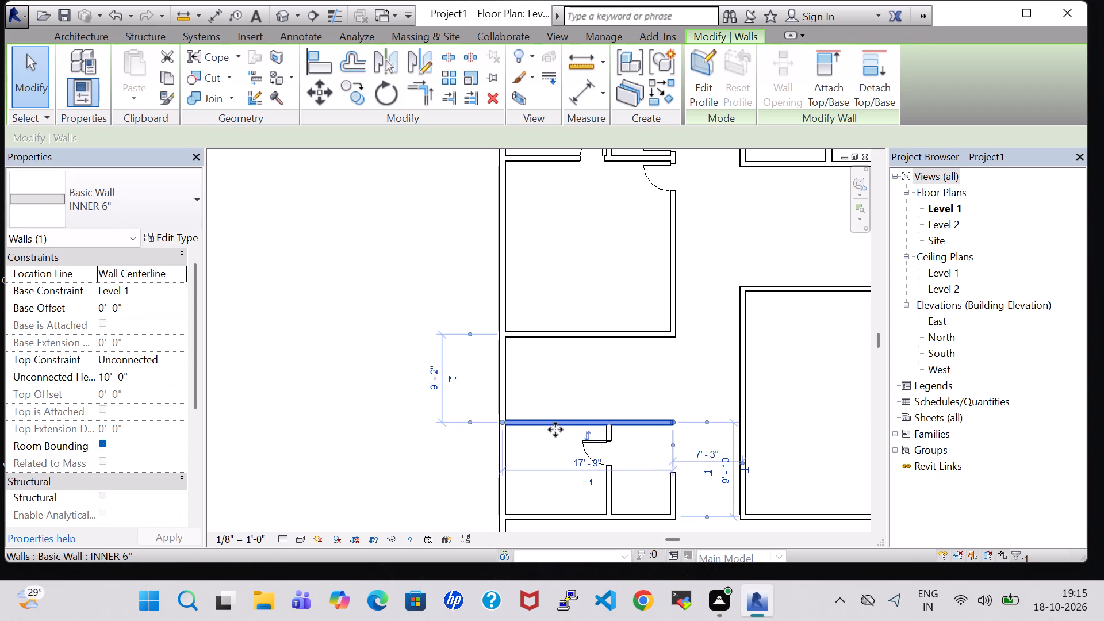
key("Up")
key("Up")
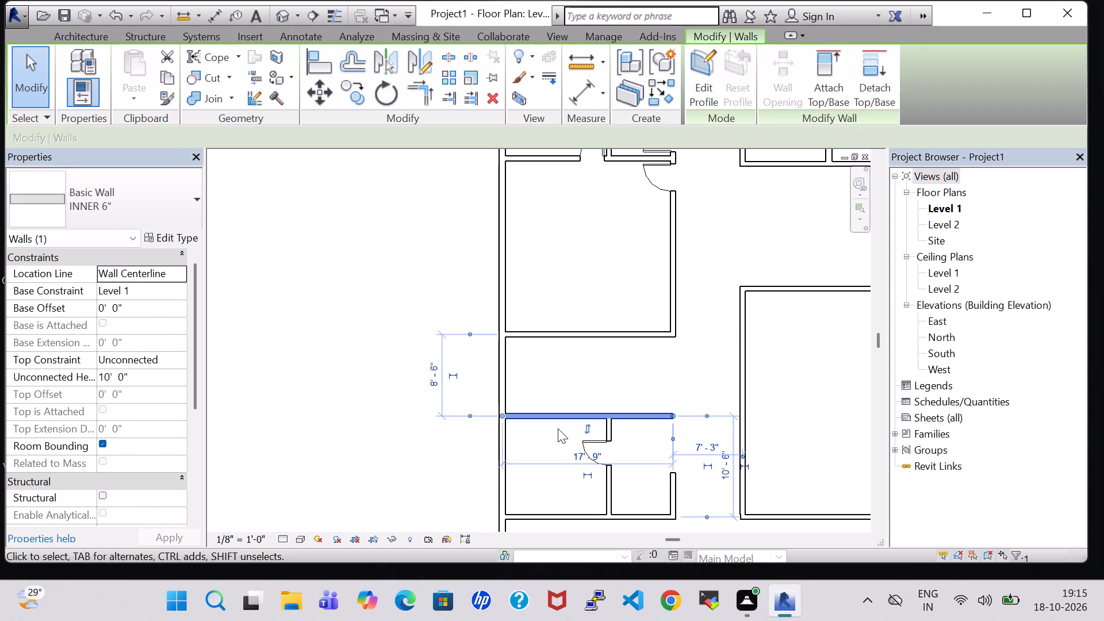
left_click(484, 431)
Nudge the southwest room's north wall north to 8' 10" from the parallel wall, and the short hallway-side wall north to leave a 5' 3" opening.
left_click(576, 511)
key("Up")
key("Up")
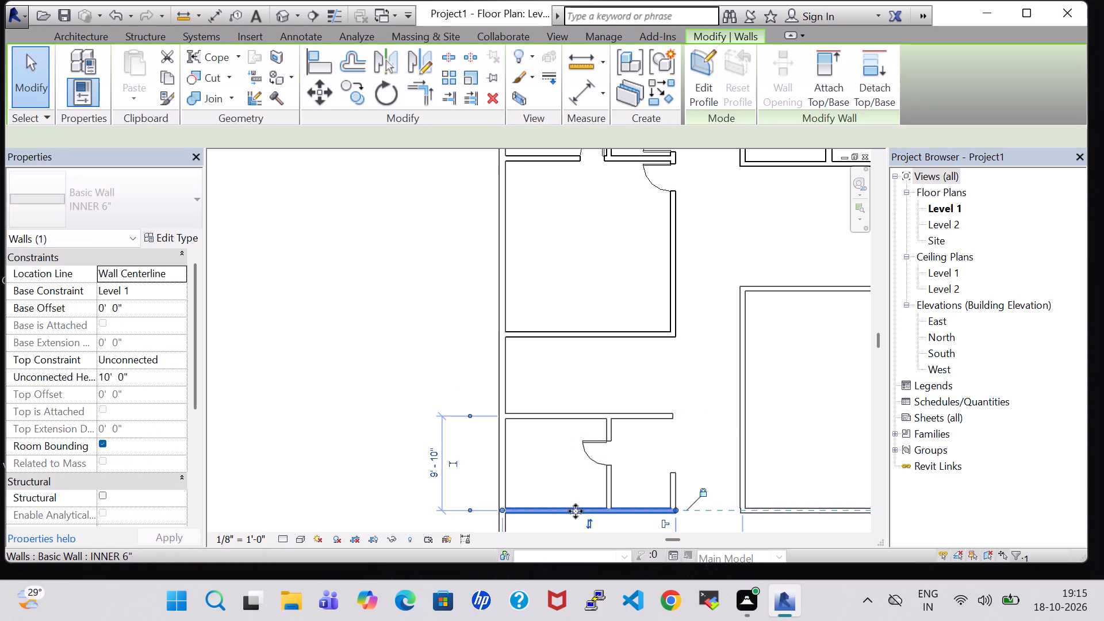
key("Up")
key("Up")
key("Up")
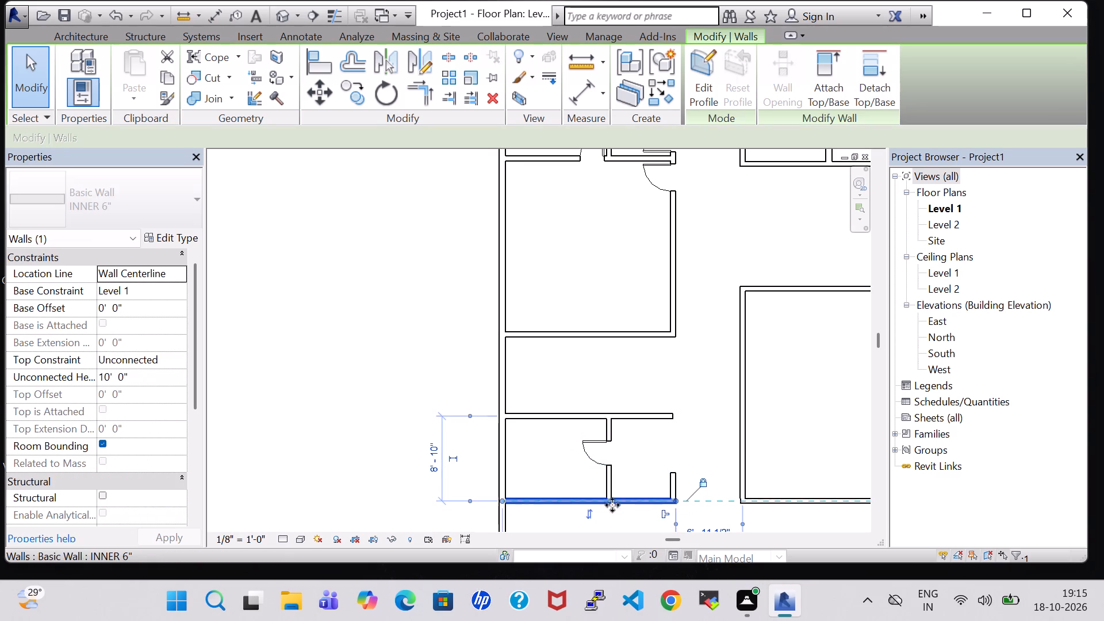
left_click(673, 480)
key("Up")
key("Up")
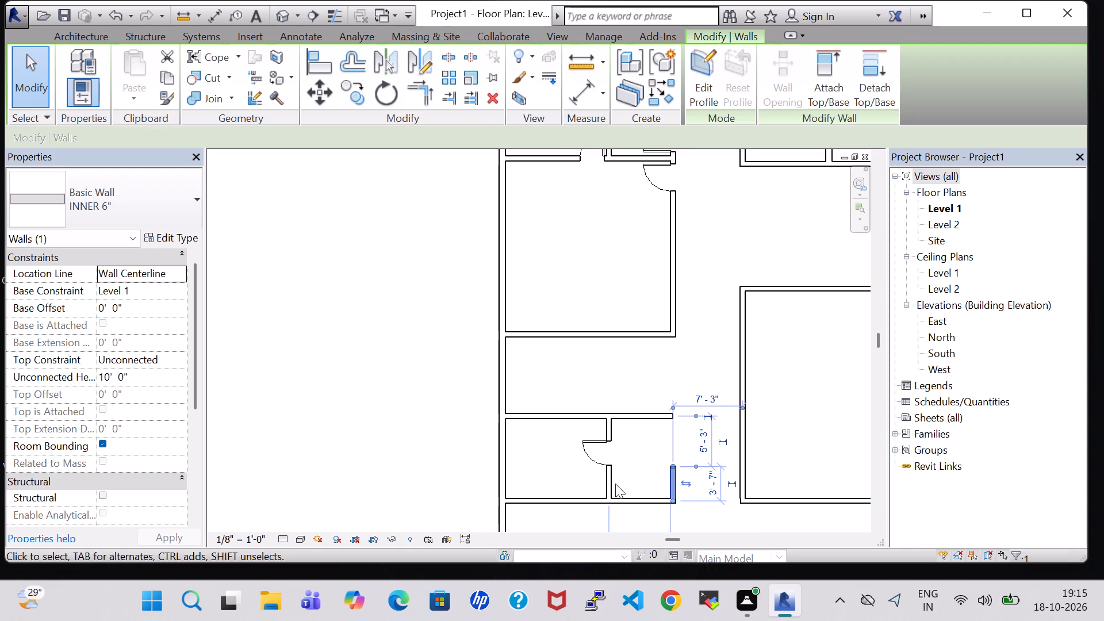
Nudge the southwest room's north wall farther north, to 7' 2" from the small room's north wall.
left_click(569, 492)
key("Up")
key("Up")
key("Up")
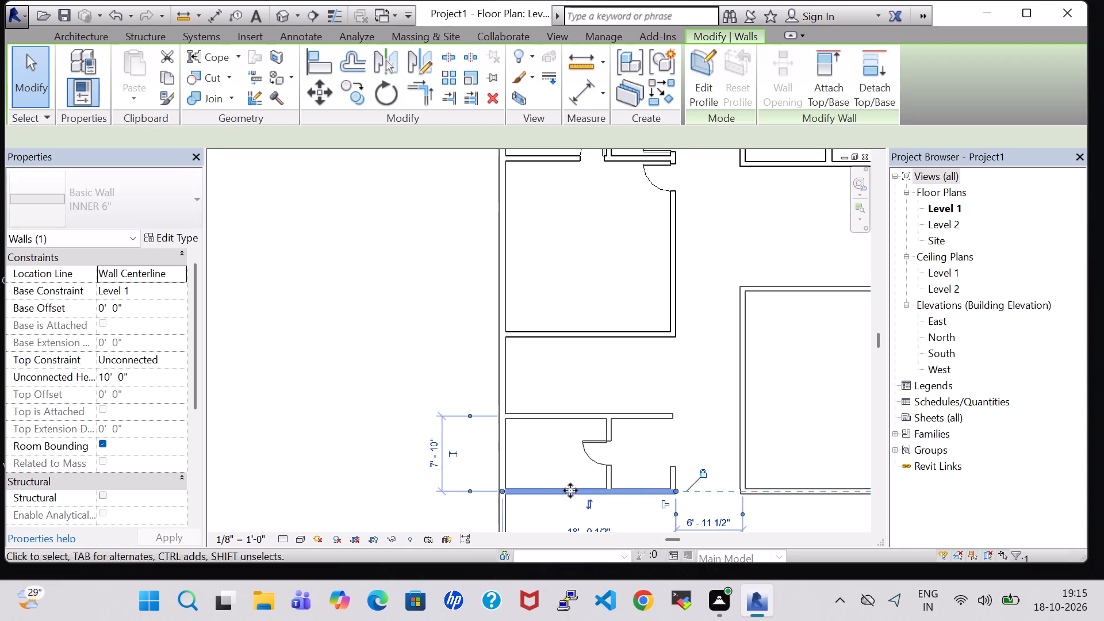
key("Up")
key("Up")
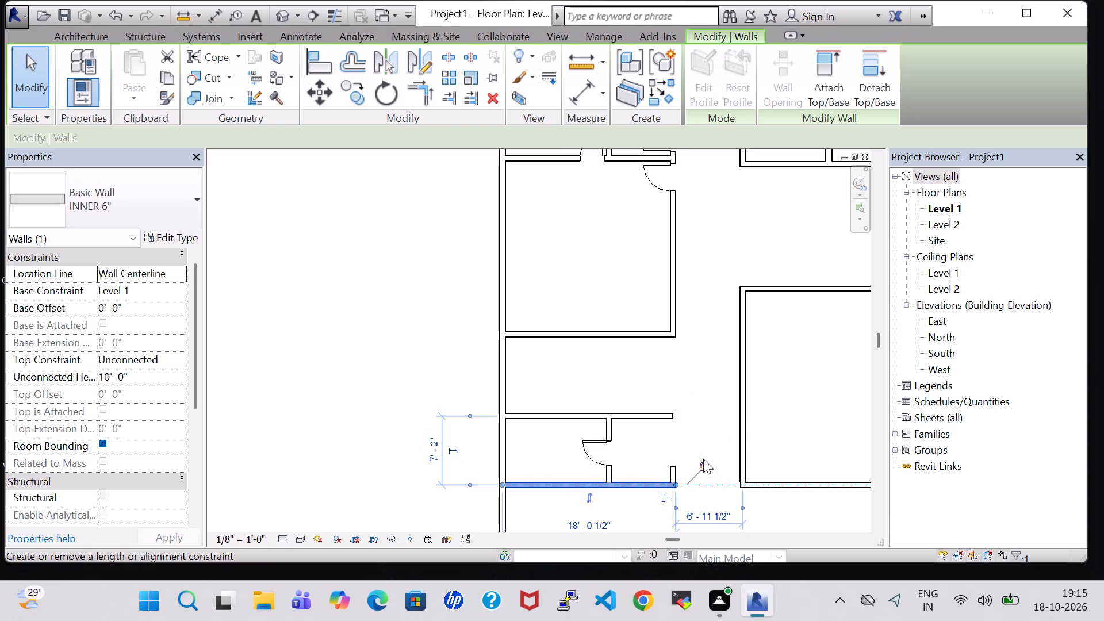
Nudge the short hallway-side wall farther north to narrow the opening beside the small room.
left_click(675, 470)
key("Up")
key("Up")
key("Up")
key("Up")
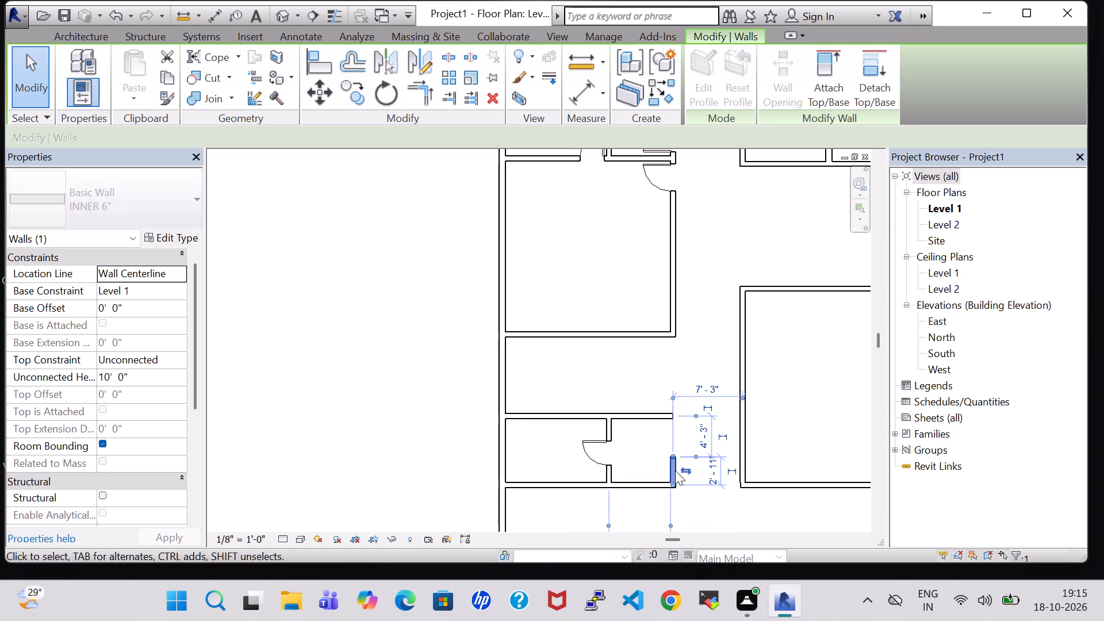
key("Up")
key("Up")
left_click(710, 331)
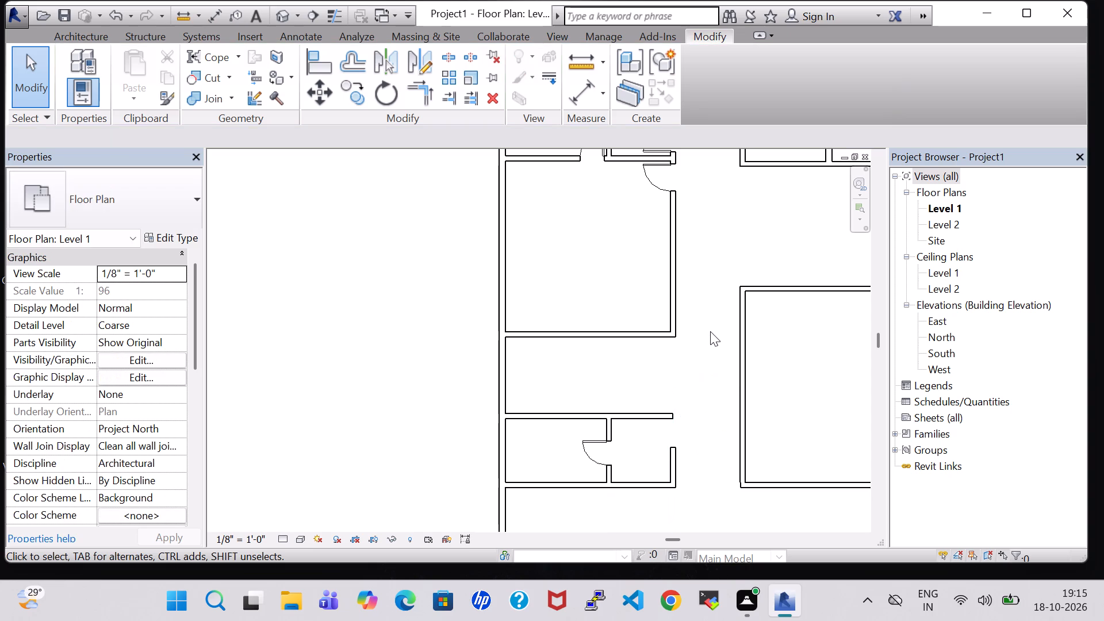
Nudge the small room's 30" x 80" Single-Flush door north until it sits close to the north wall.
scroll(714, 343, "down", 1)
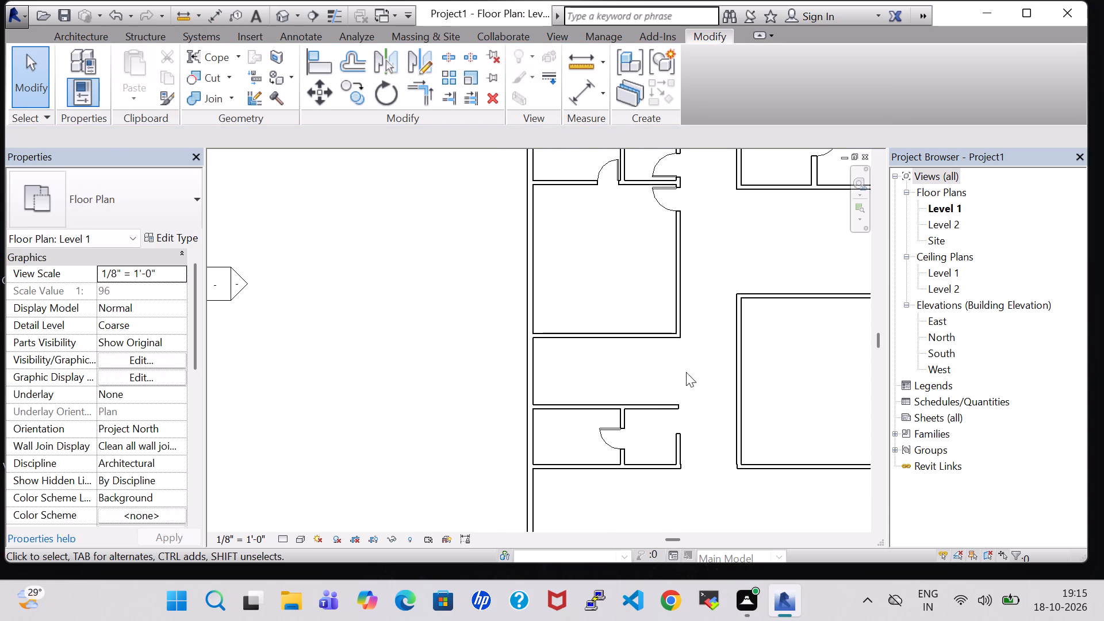
left_click(614, 430)
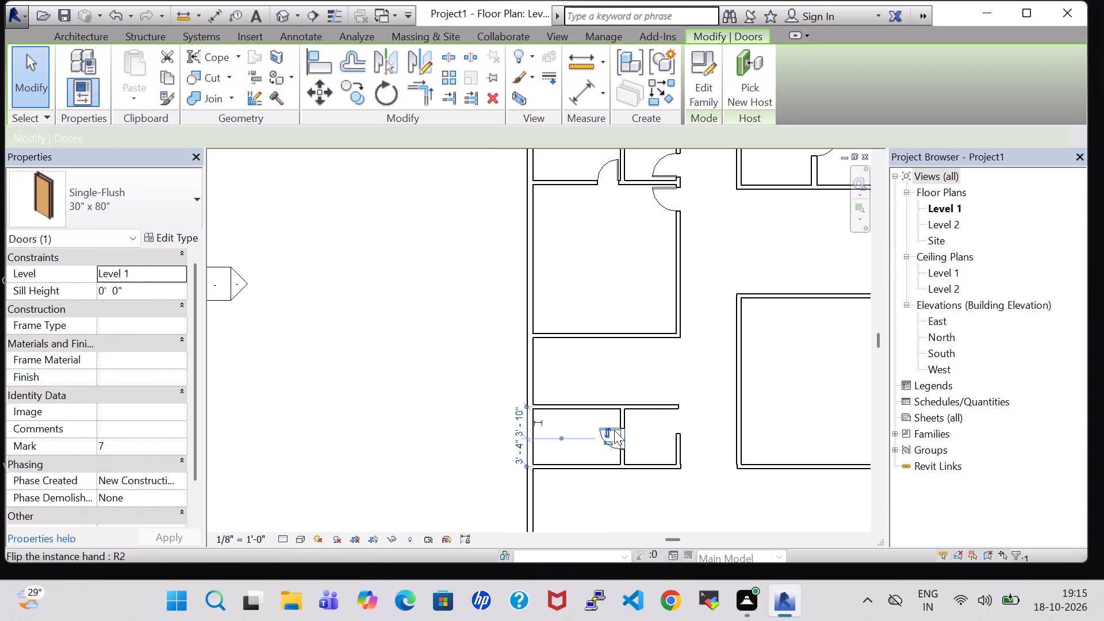
key("Up")
key("Up")
key("Up")
key("Up")
scroll(614, 430, "up", 5)
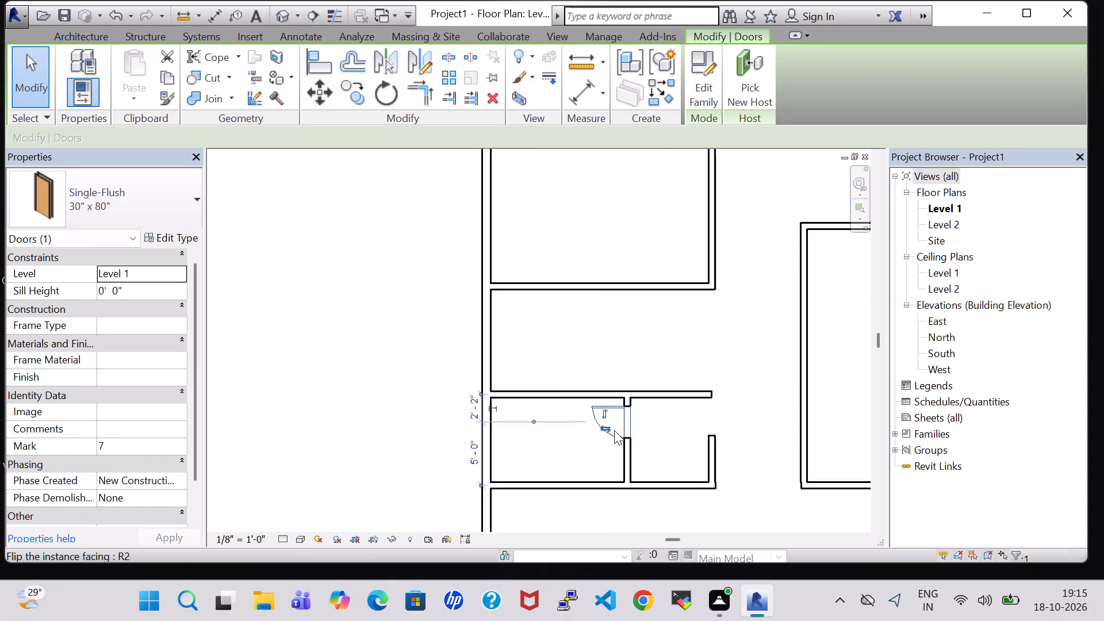
scroll(614, 430, "up", 1)
key("Up")
key("Up")
left_click(785, 281)
Nudge the Generic 8" south exterior wall north to 17' 10" from the rooms' cross wall, unjoining it from the leftover stub.
scroll(769, 335, "down", 1)
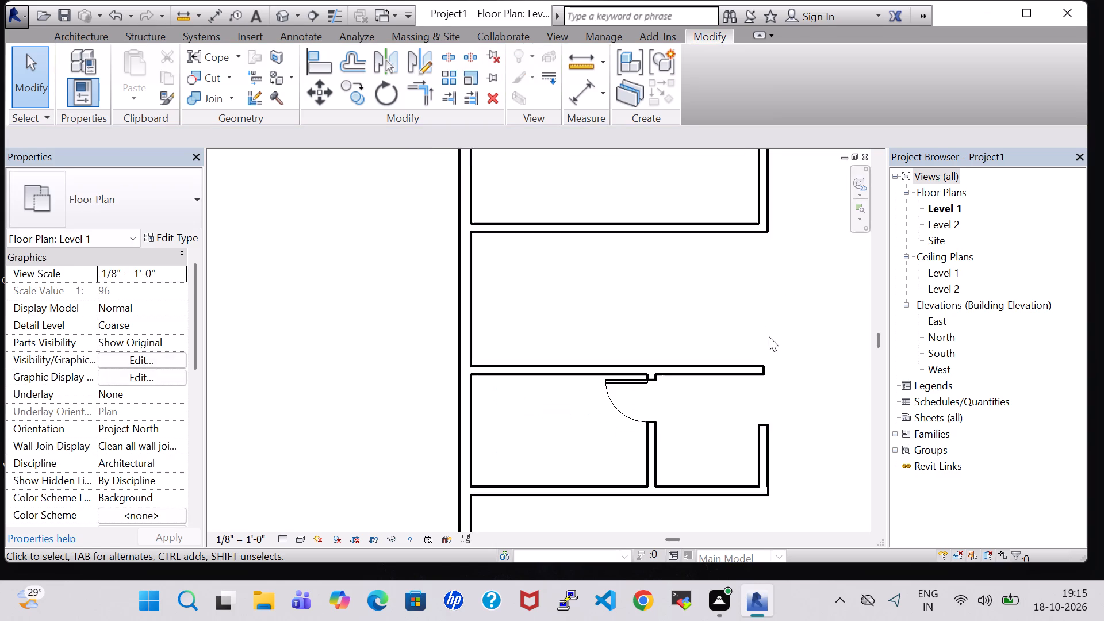
scroll(769, 336, "down", 2)
middle_click_drag(806, 419, 733, 290)
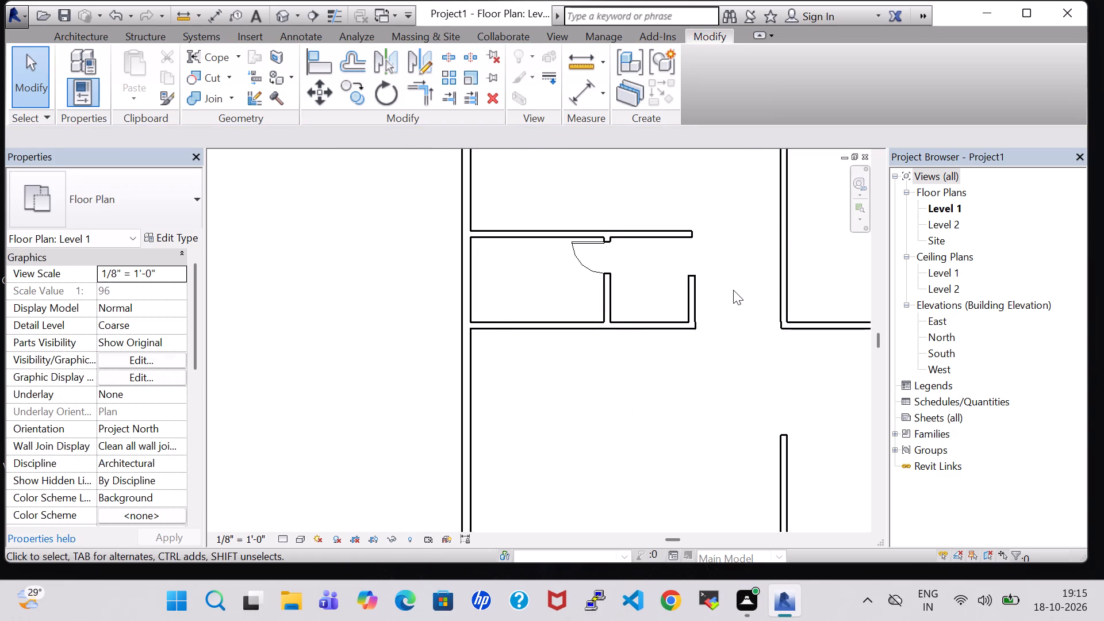
scroll(735, 294, "down", 4)
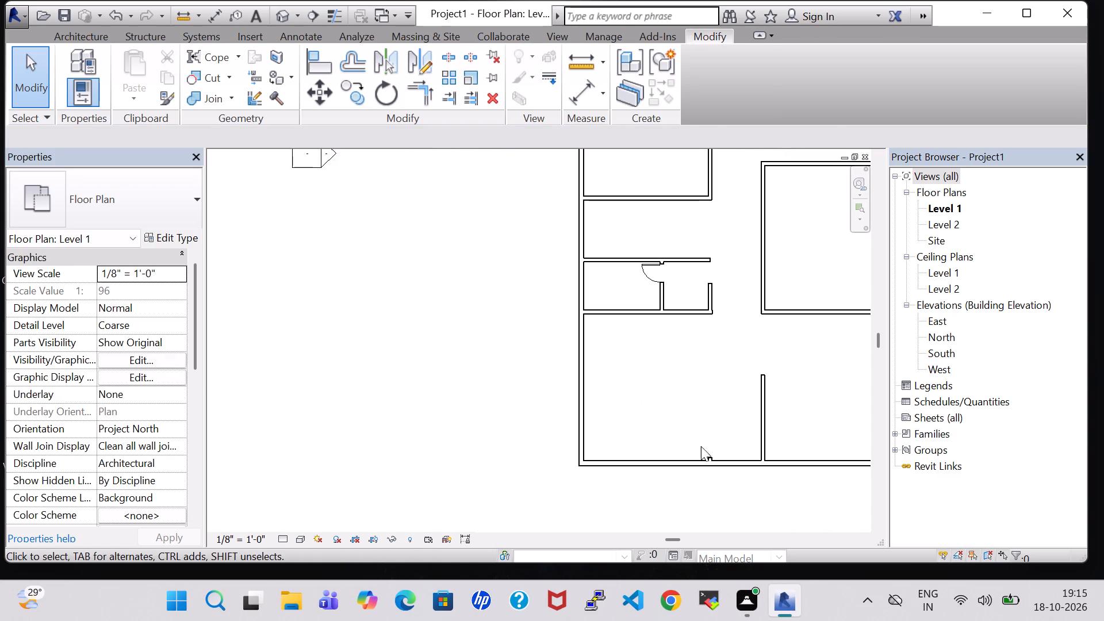
left_click(678, 466)
key("Up")
key("Up")
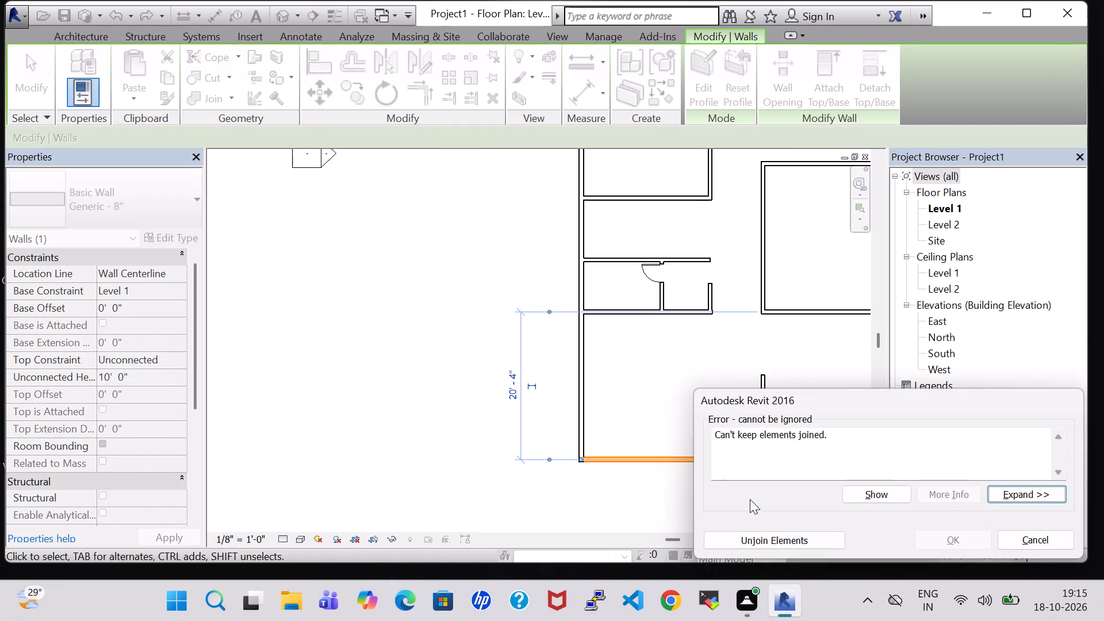
left_click(802, 543)
key("Up")
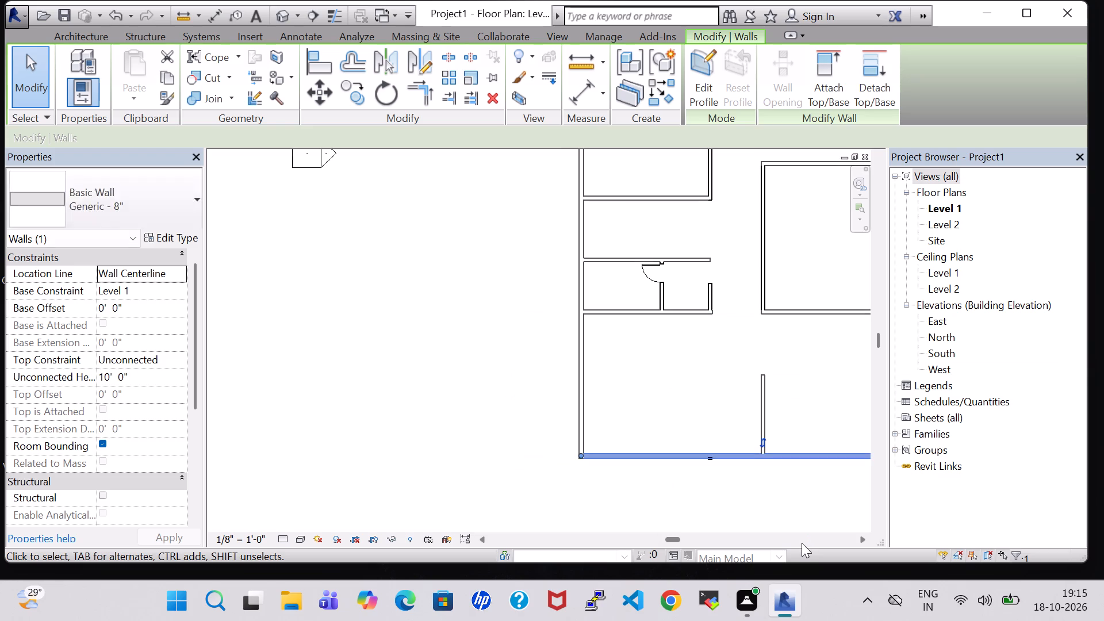
key("Up")
middle_click_drag(779, 409, 454, 399)
key("Up")
key("Up")
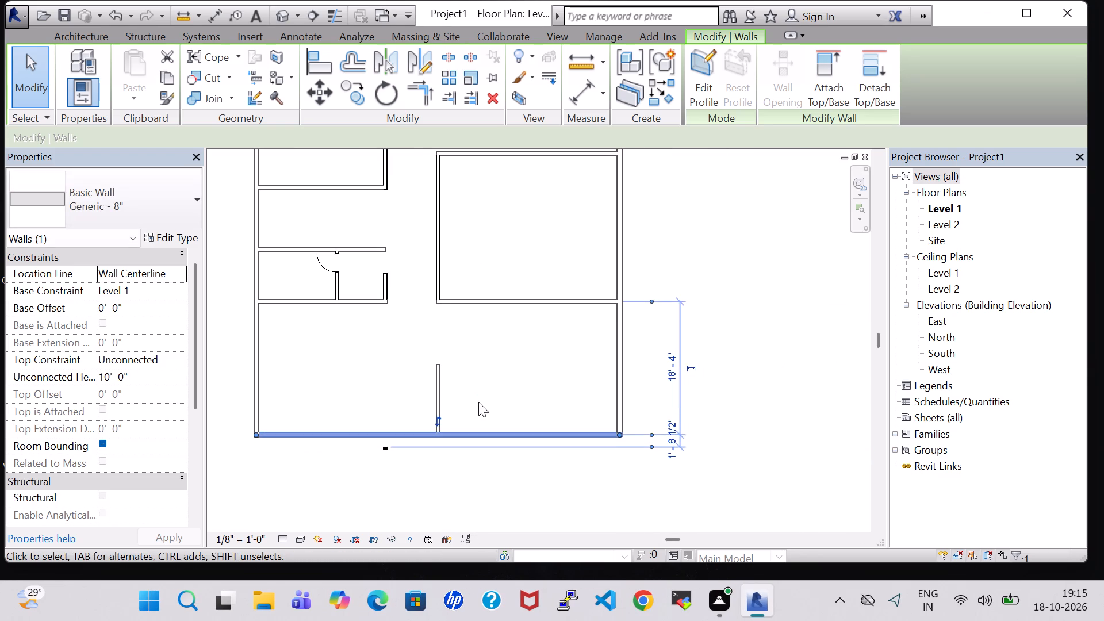
key("Up")
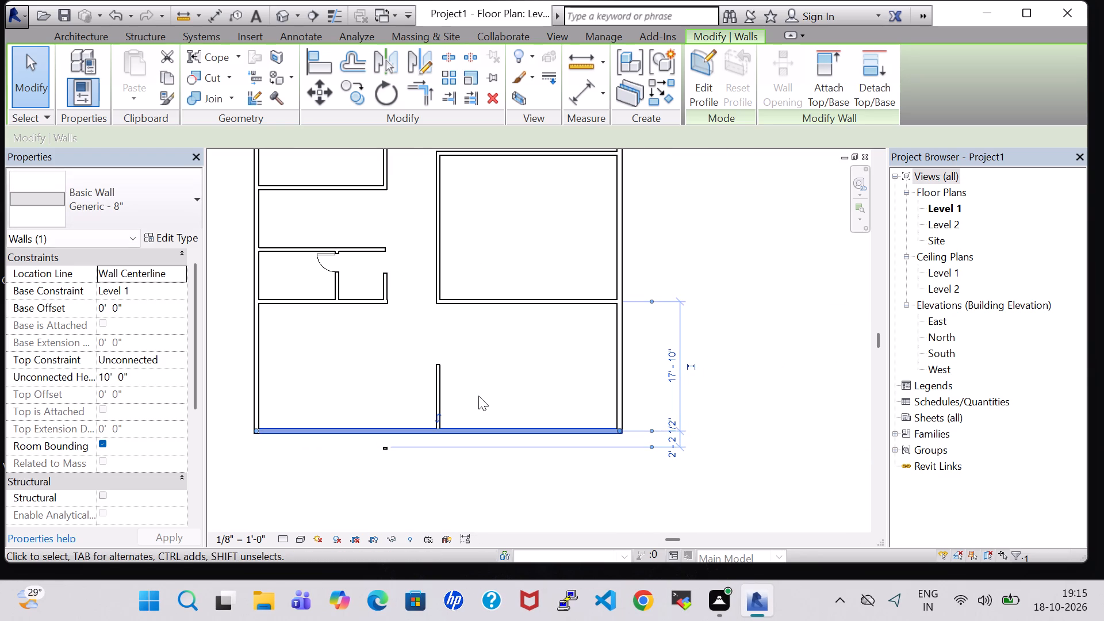
Nudge the Generic 8" south exterior wall farther north, to 15' 10" from the rooms' cross wall.
key("Up")
key("Up")
key("Up")
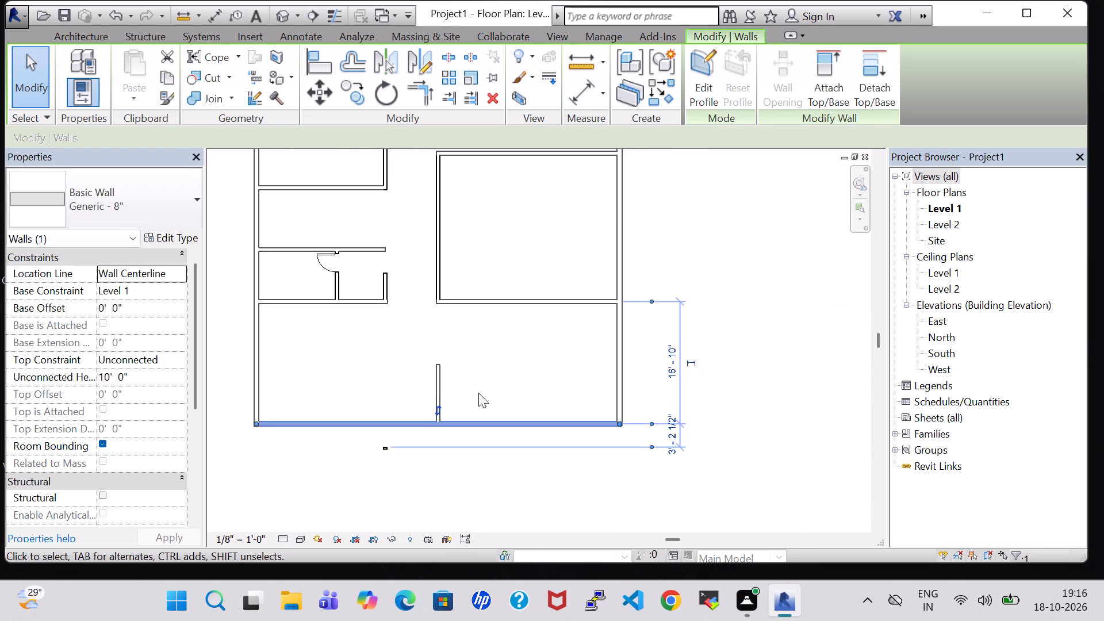
key("Up")
left_click(706, 245)
Load the Door-Exterior-Double-Full Glass-Wood_Clad family from the Residential folder of the US Imperial door library.
scroll(706, 247, "down", 4)
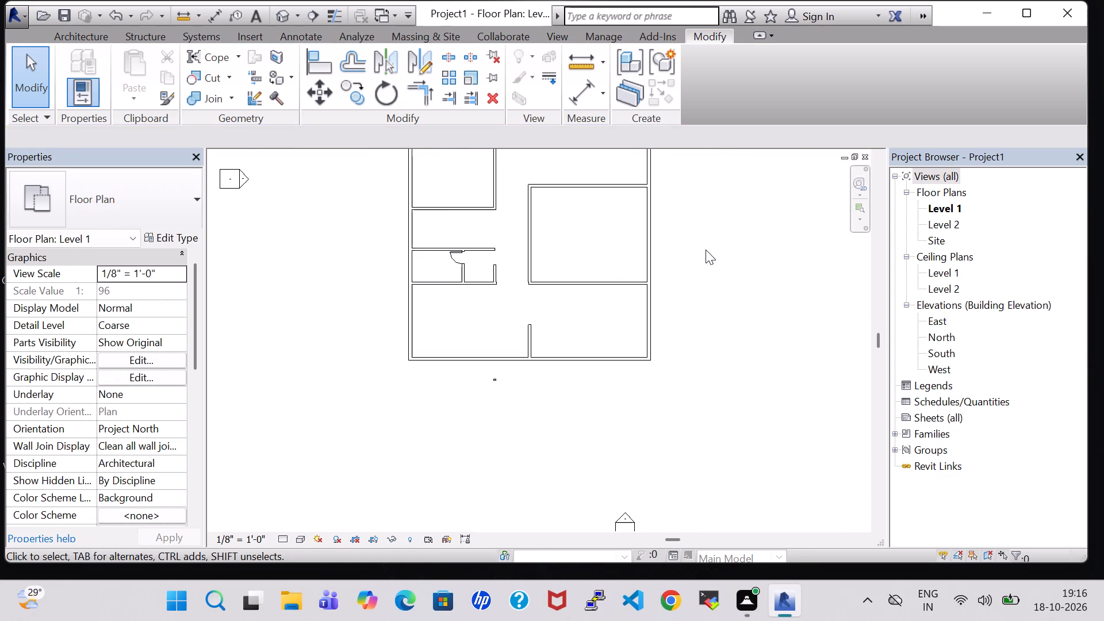
left_click(81, 33)
left_click(107, 67)
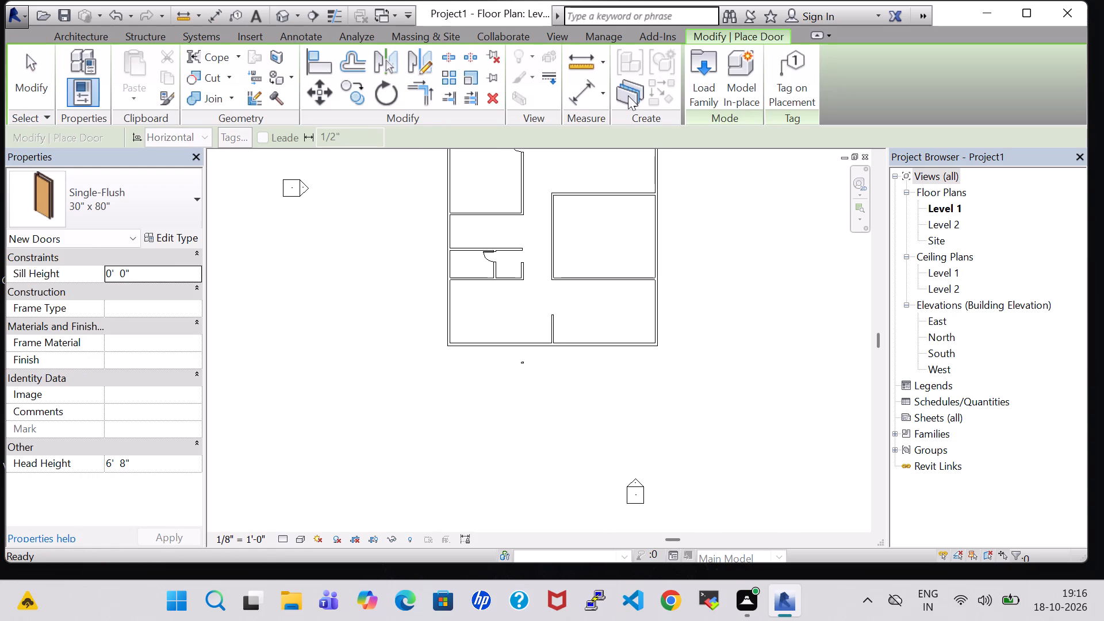
left_click(701, 87)
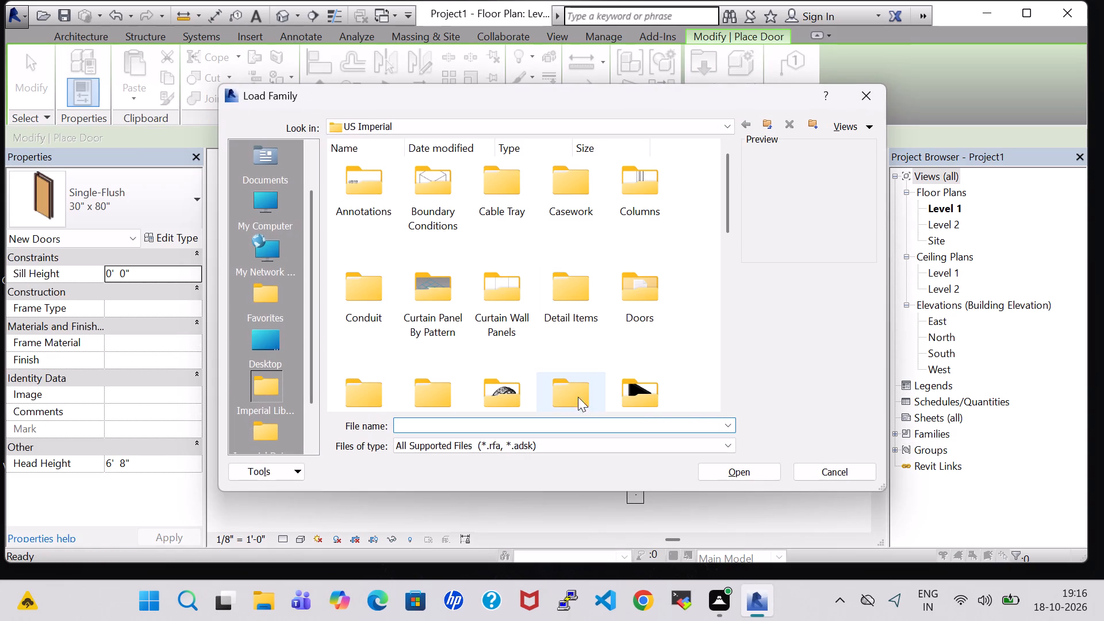
double_click(651, 316)
double_click(512, 204)
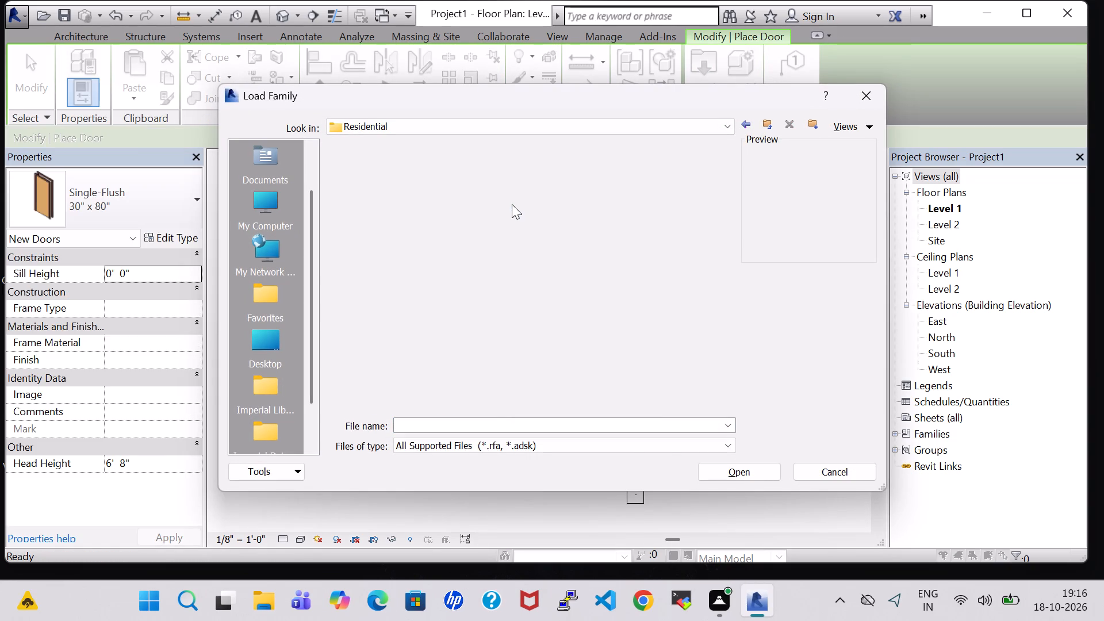
left_click(381, 179)
left_click(741, 466)
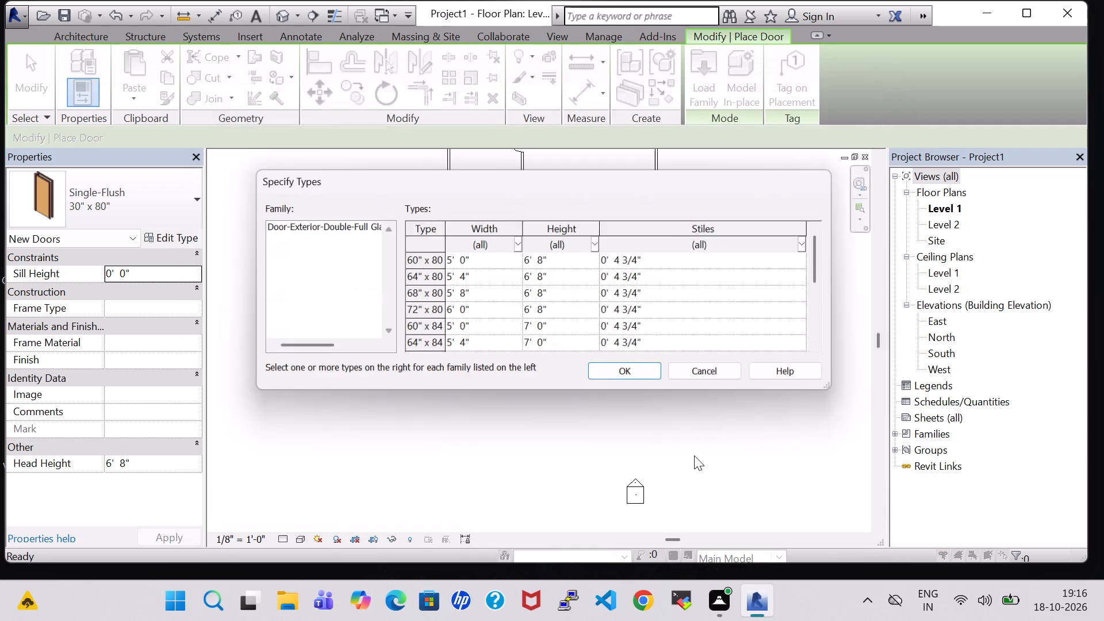
left_click(626, 379)
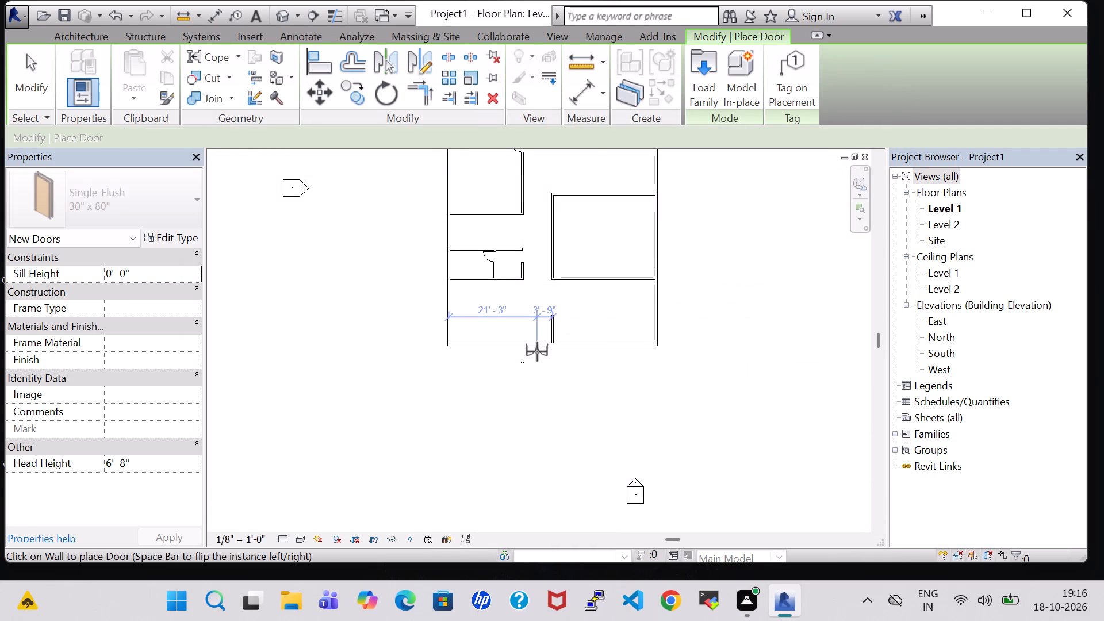
Place a 60" x 80" Door-Exterior-Double-Full Glass-Wood_Clad in the south exterior wall, about 3' 3" west of the short partition.
scroll(537, 340, "up", 5)
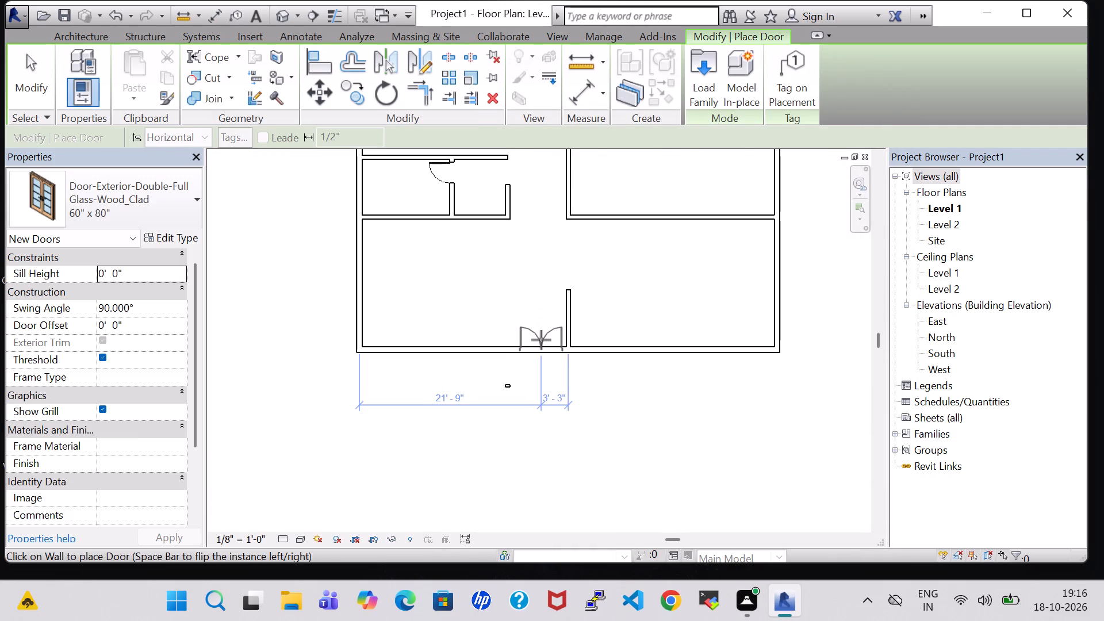
left_click(541, 340)
scroll(543, 393, "down", 5)
key("Escape")
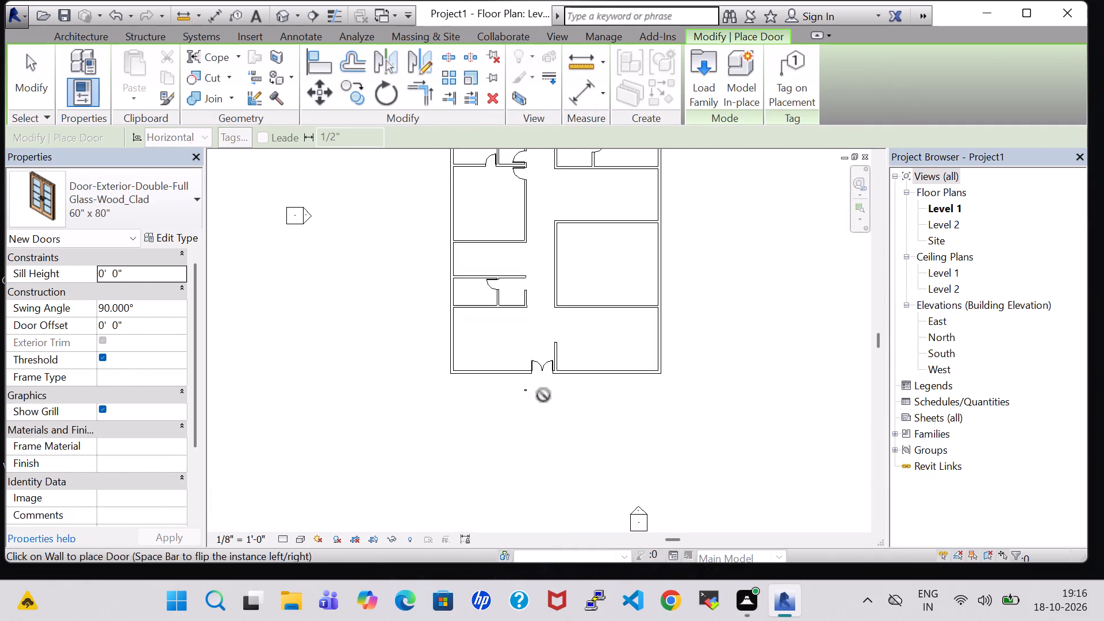
key("Escape")
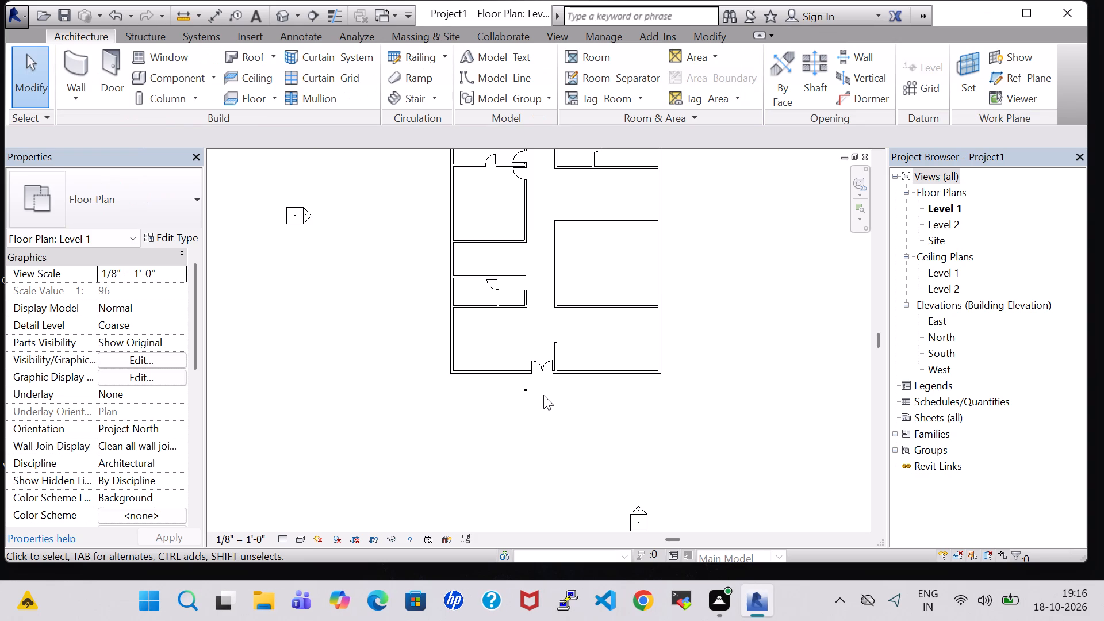
Delete the leftover wall stub just south of the building.
left_click(526, 389)
key("Delete")
Nudge the Generic 8" east exterior wall west to narrow the building.
scroll(632, 413, "up", 2)
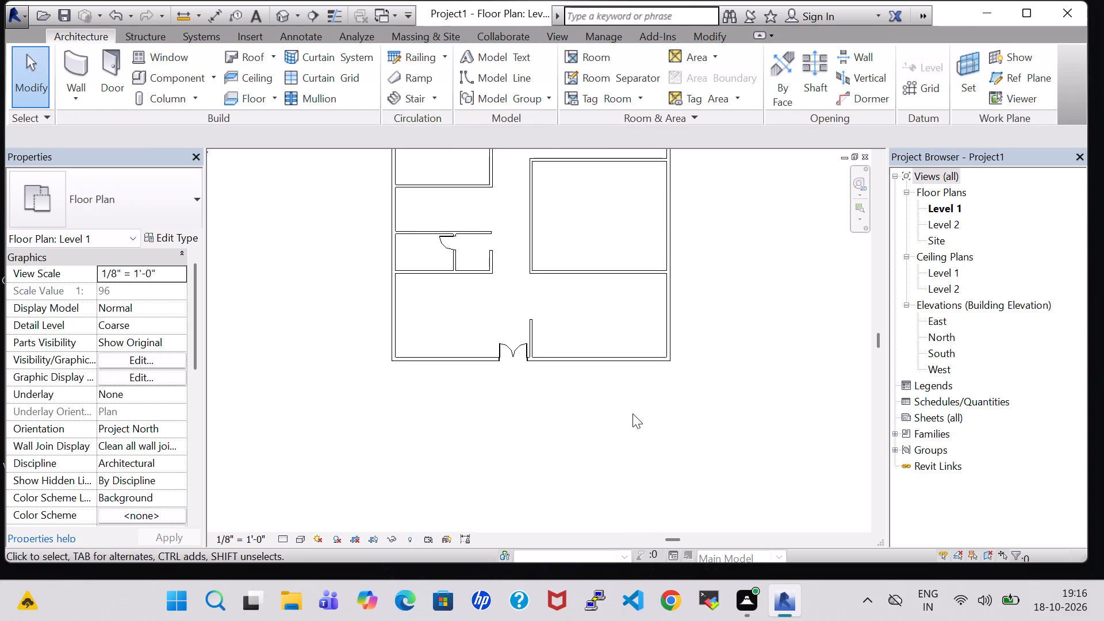
scroll(632, 413, "down", 5)
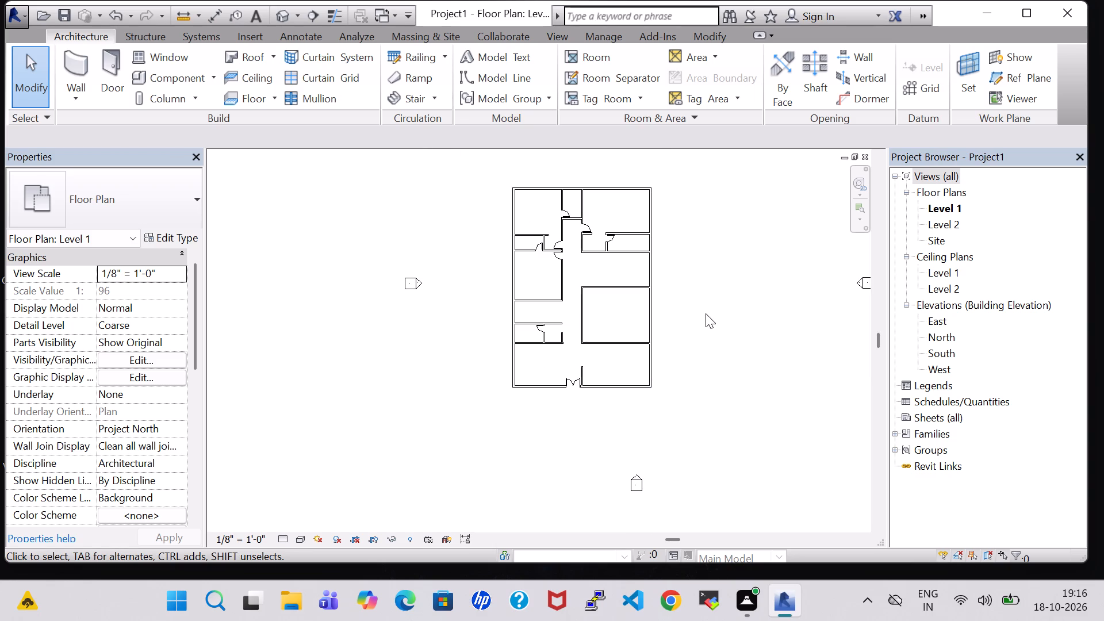
left_click(649, 273)
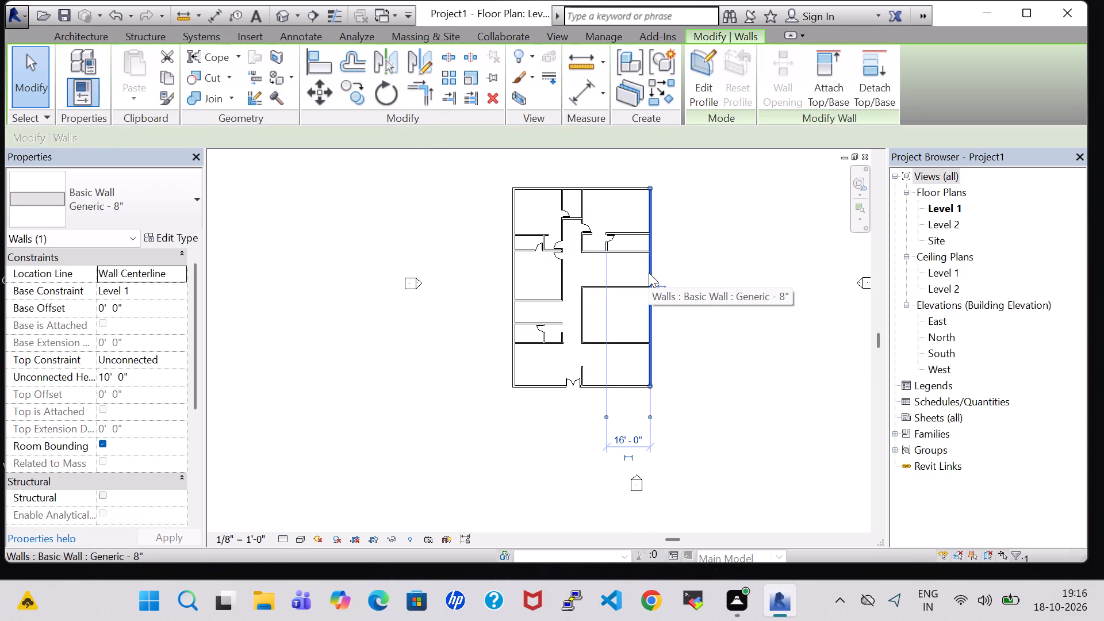
key("Left")
key("Left")
left_click(742, 328)
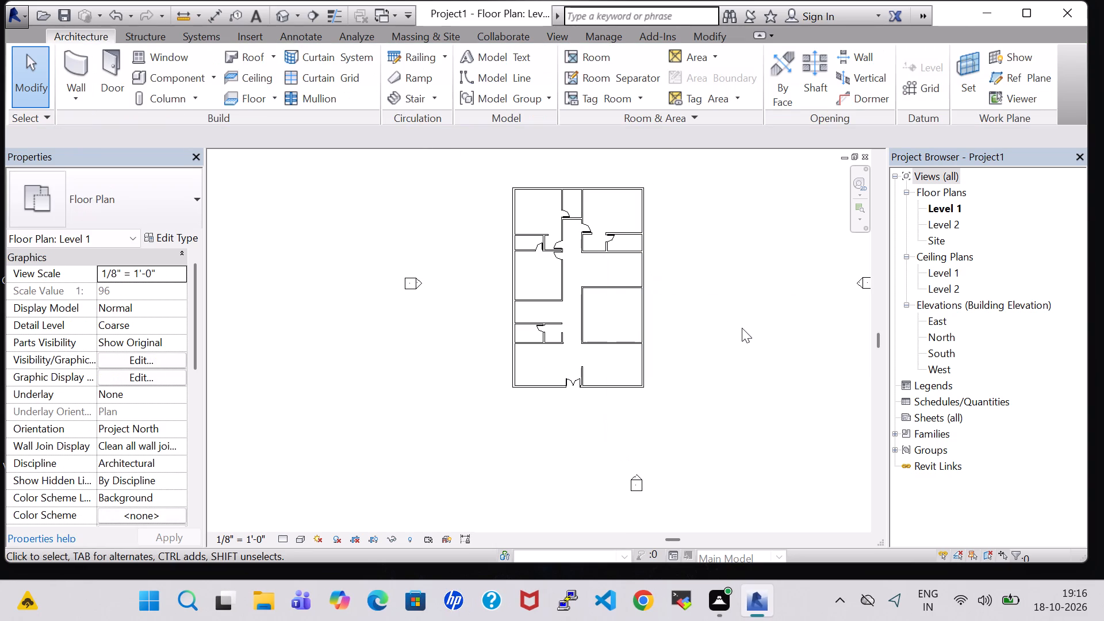
Split the INNER 6" wall between the two southeast rooms about 5' 3" and 15' 7" from its west end, and delete the middle segment.
scroll(742, 328, "up", 1)
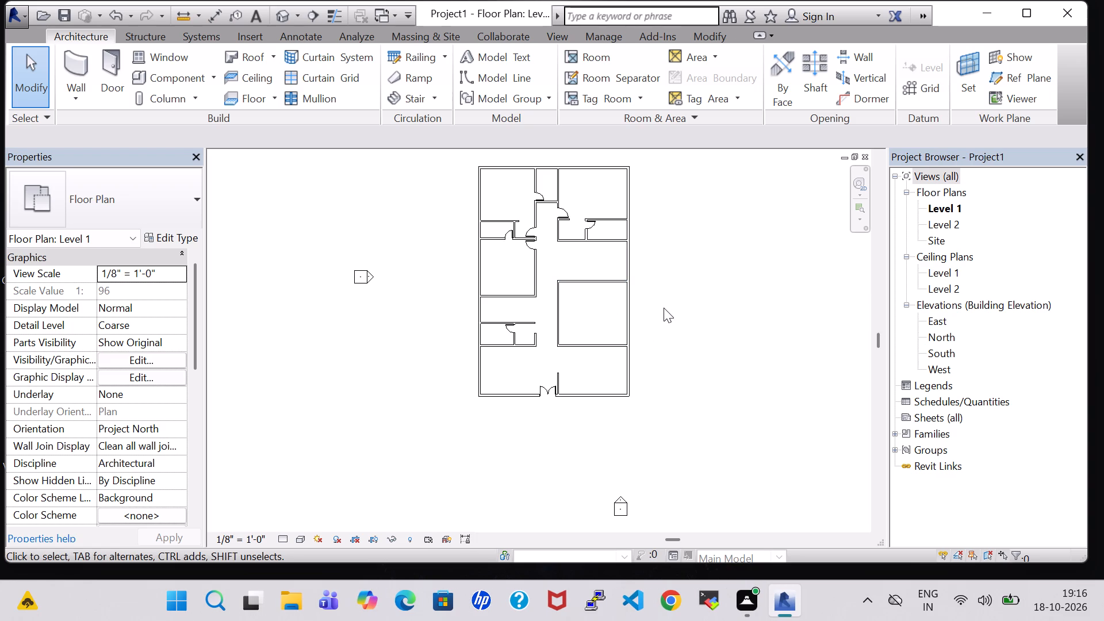
left_click(713, 35)
left_click(453, 58)
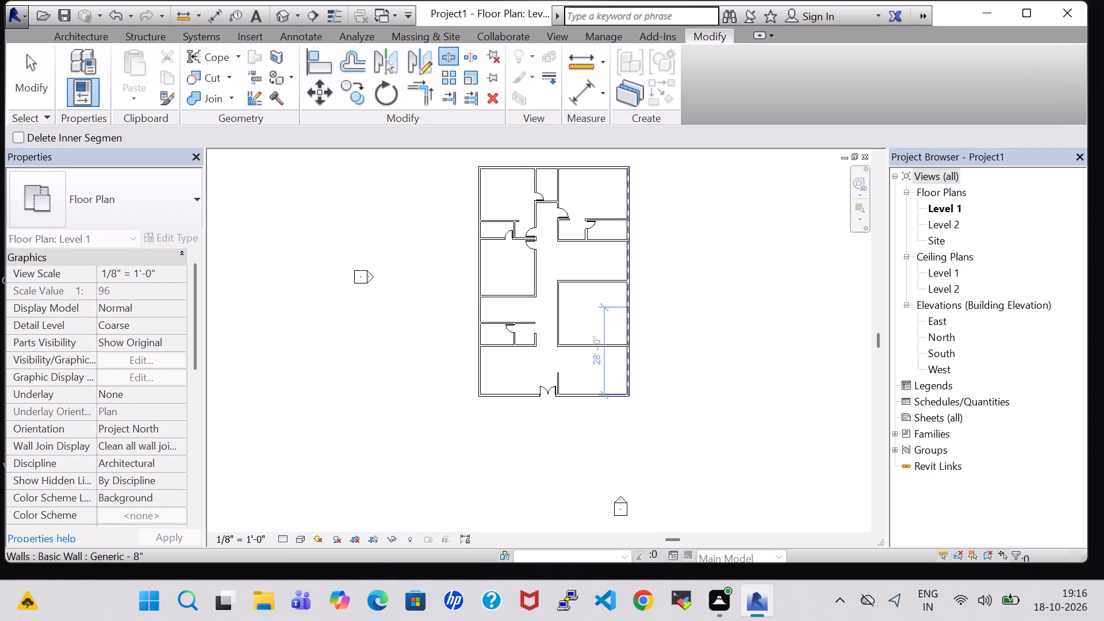
scroll(580, 349, "up", 3)
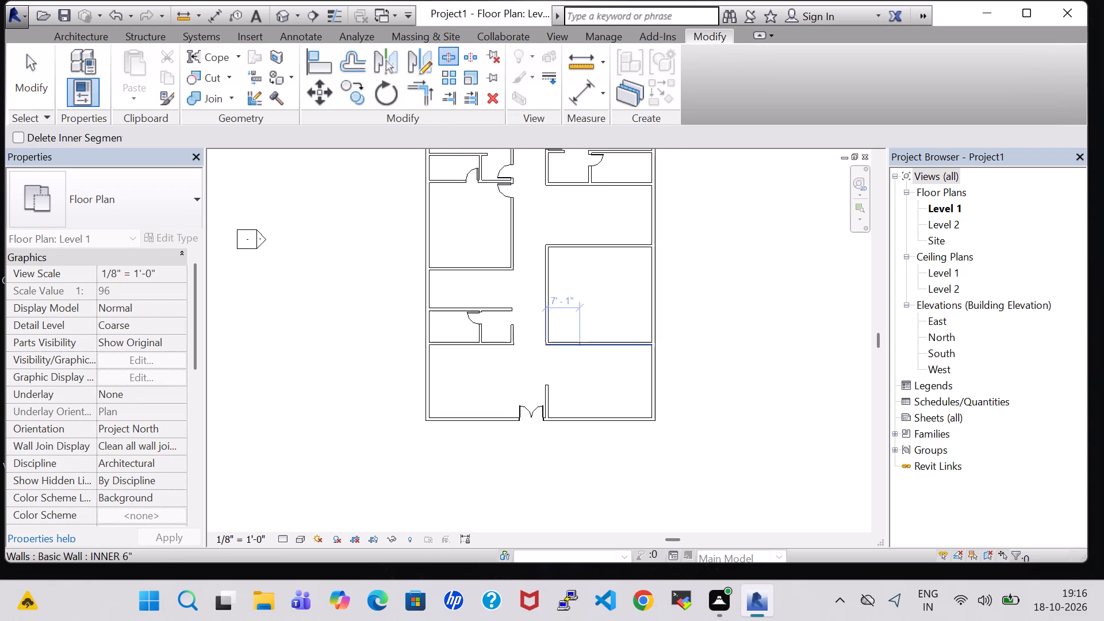
scroll(580, 349, "up", 2)
left_click(570, 343)
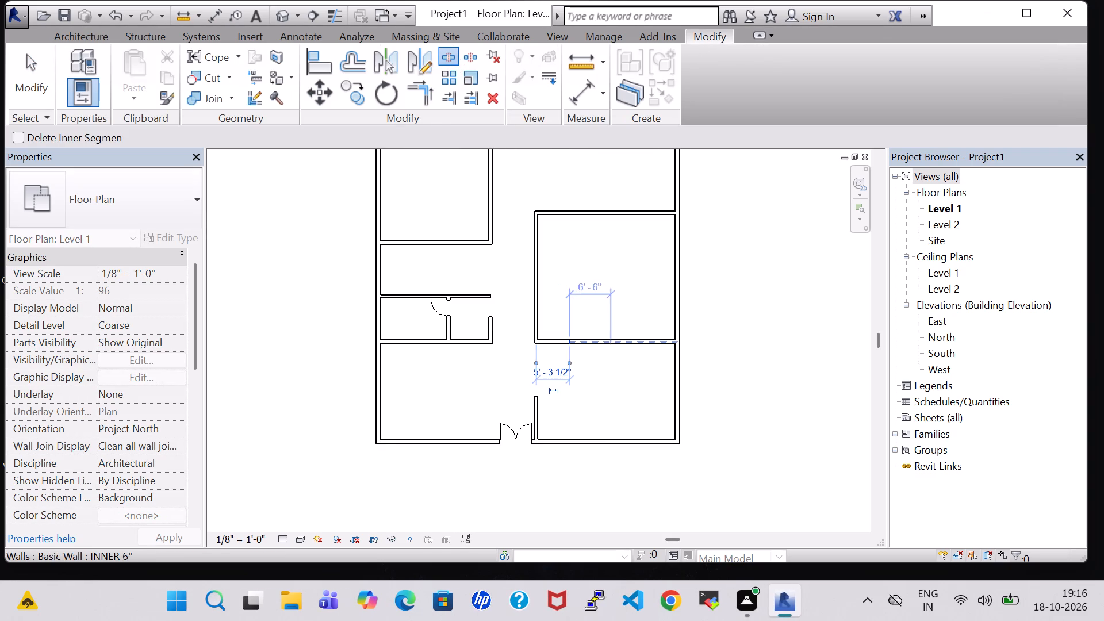
left_click(635, 345)
key("Escape")
key("Escape")
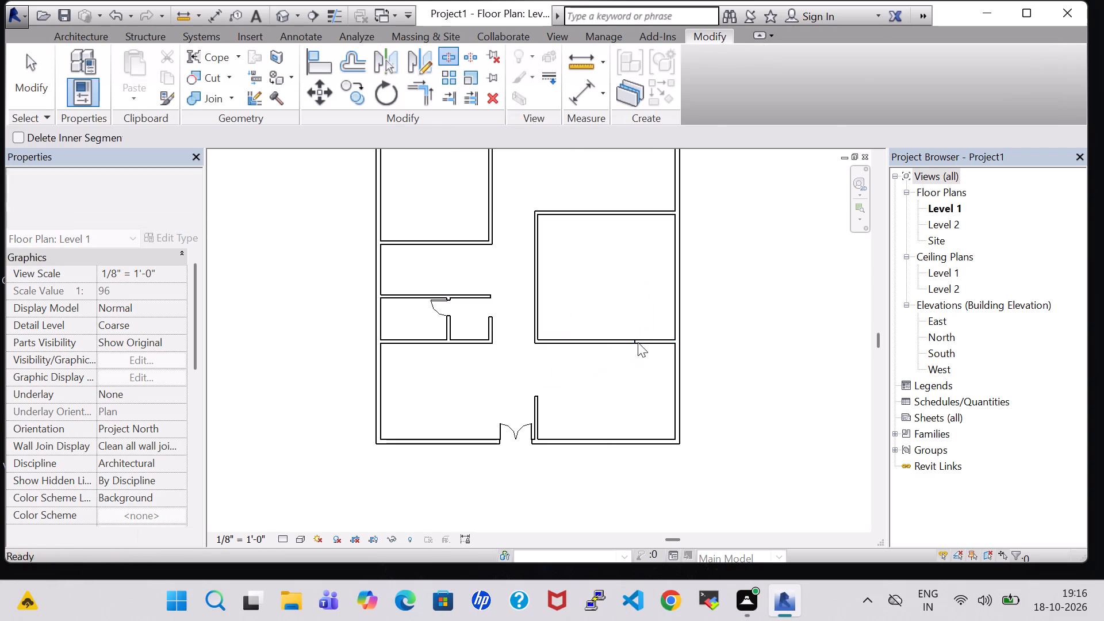
left_click(613, 339)
key("Delete")
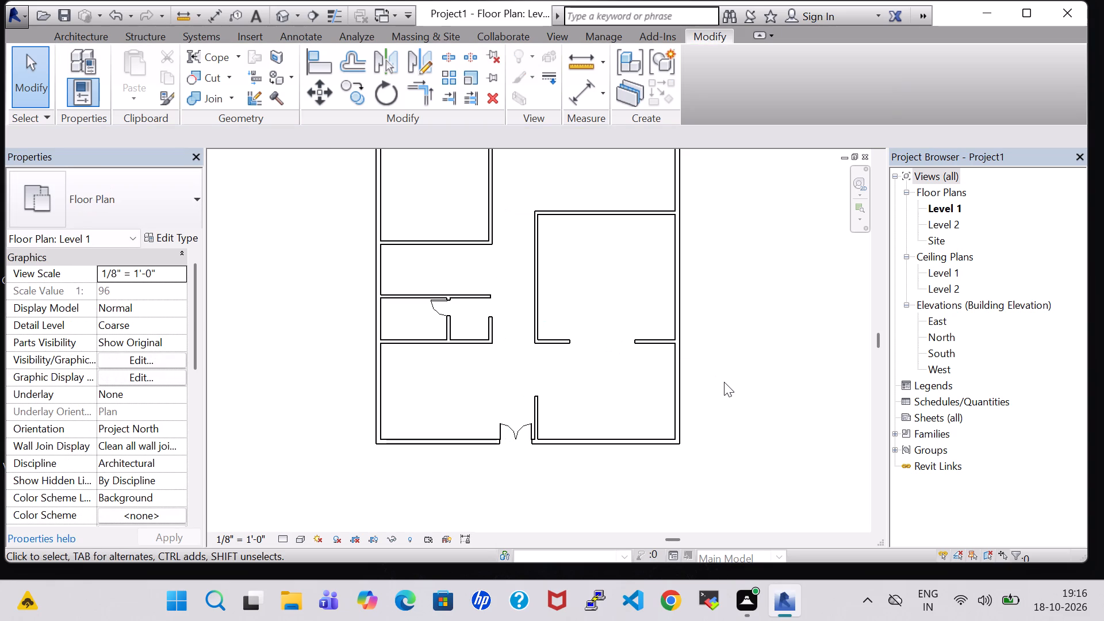
Nudge the remaining east wall segment beside the new opening east, shortening it to 4' 5".
left_click(657, 346)
key("Right")
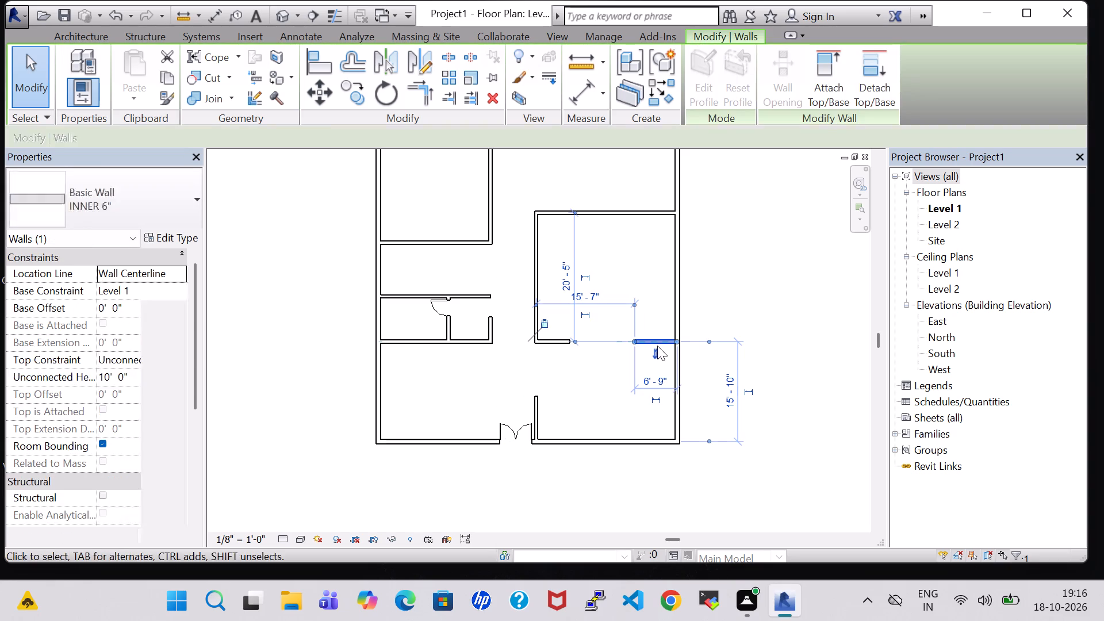
key("Right")
key("Right")
key("Right")
key("Right")
key("Left")
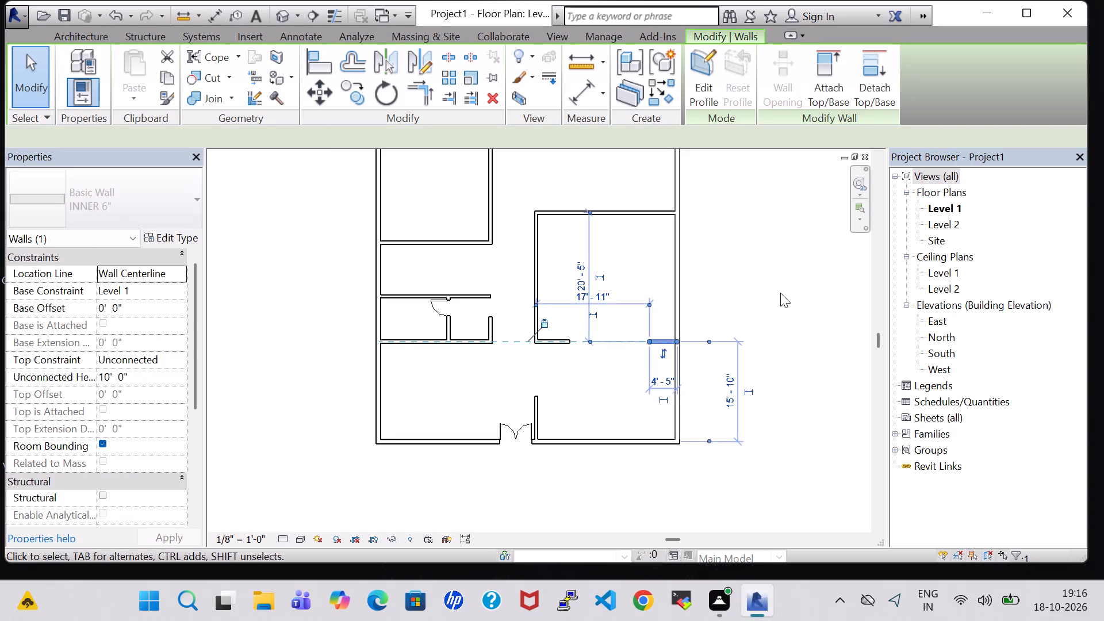
left_click(780, 293)
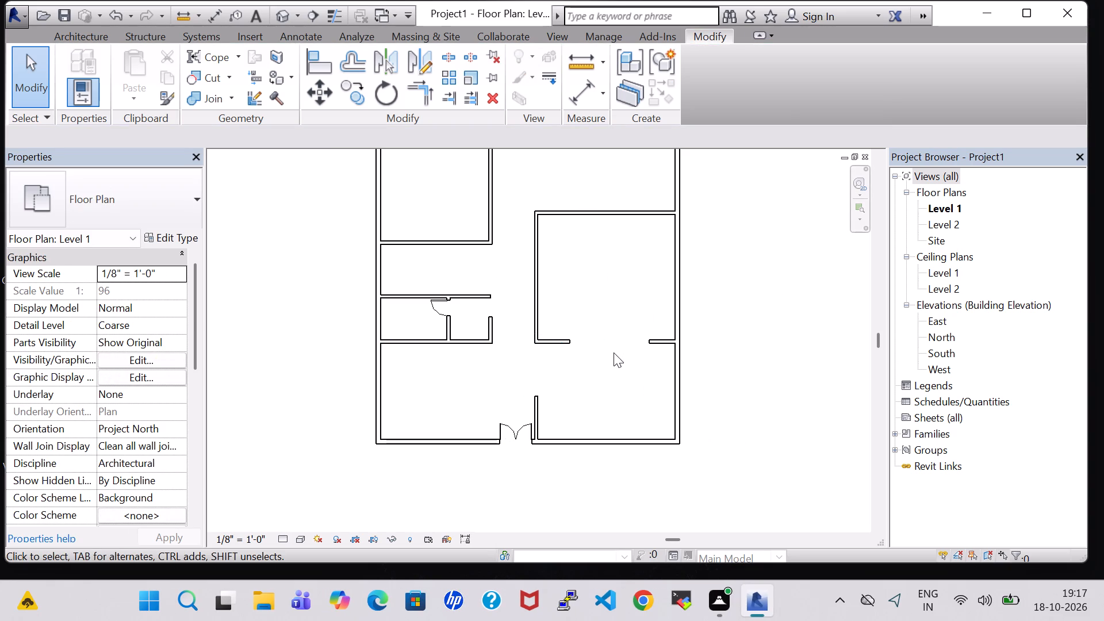
Nudge the short INNER 6" partition beside the double door north to lengthen it and narrow the southeast room's entrance.
left_click(540, 407)
key("Up")
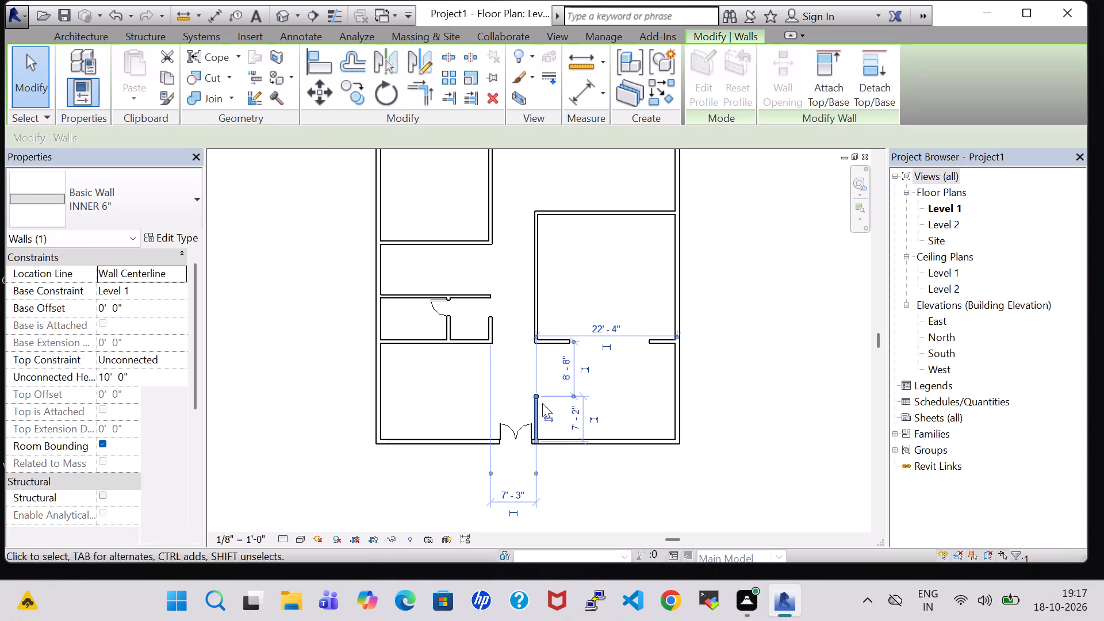
key("Up")
key("Up")
key("Up")
key("Up")
left_click(749, 371)
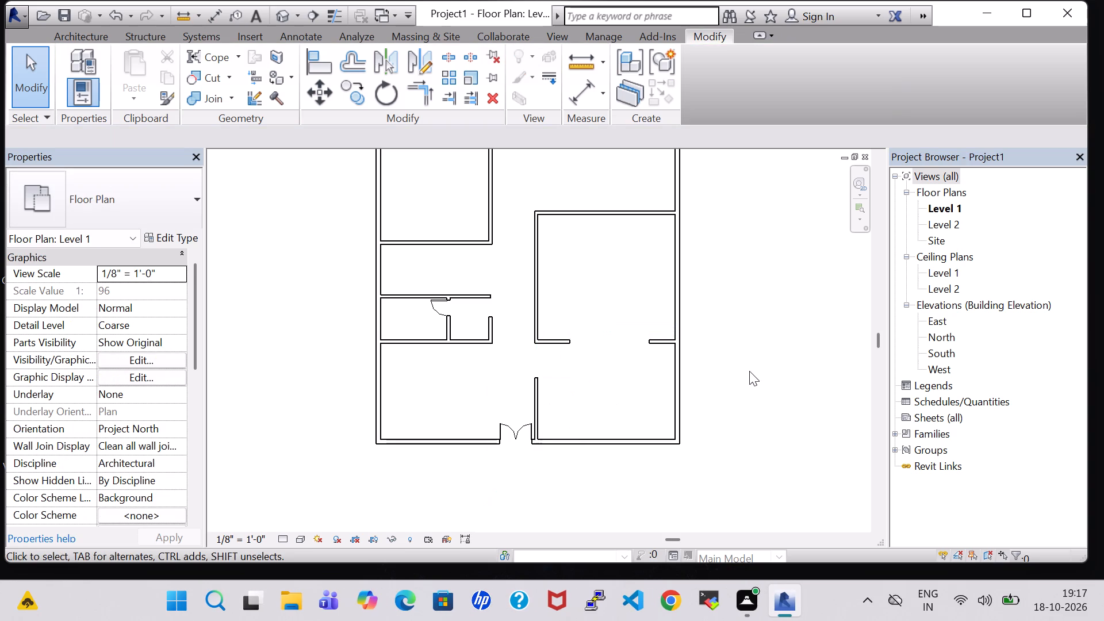
Nudge the INNER 6" north wall of the large room on the east side south, enlarging the space north of it.
scroll(745, 405, "down", 1)
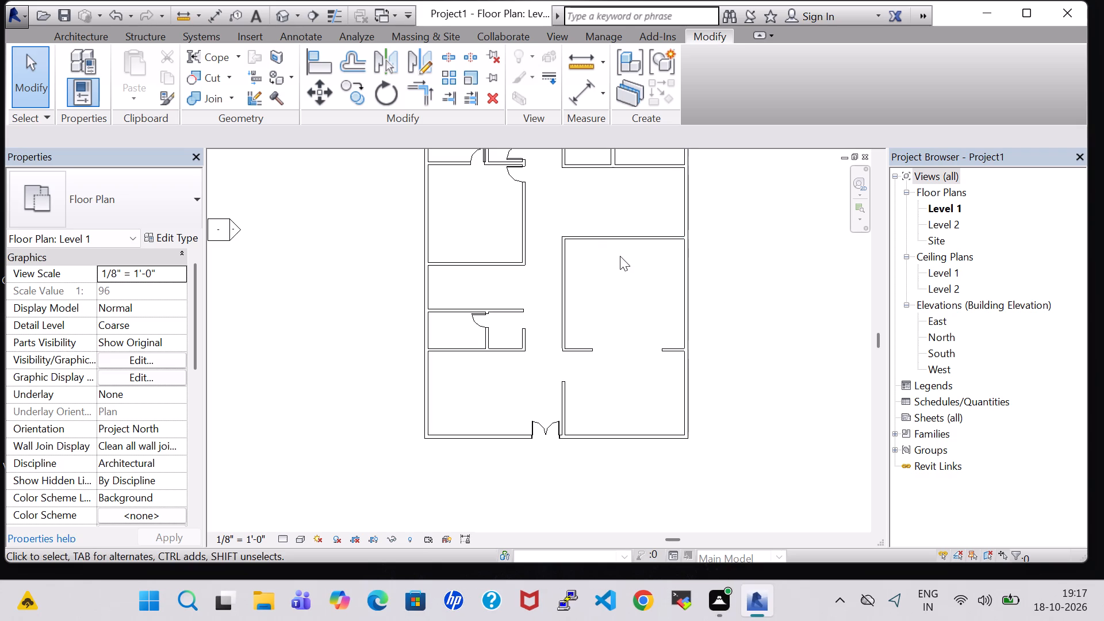
middle_click_drag(632, 294, 650, 347)
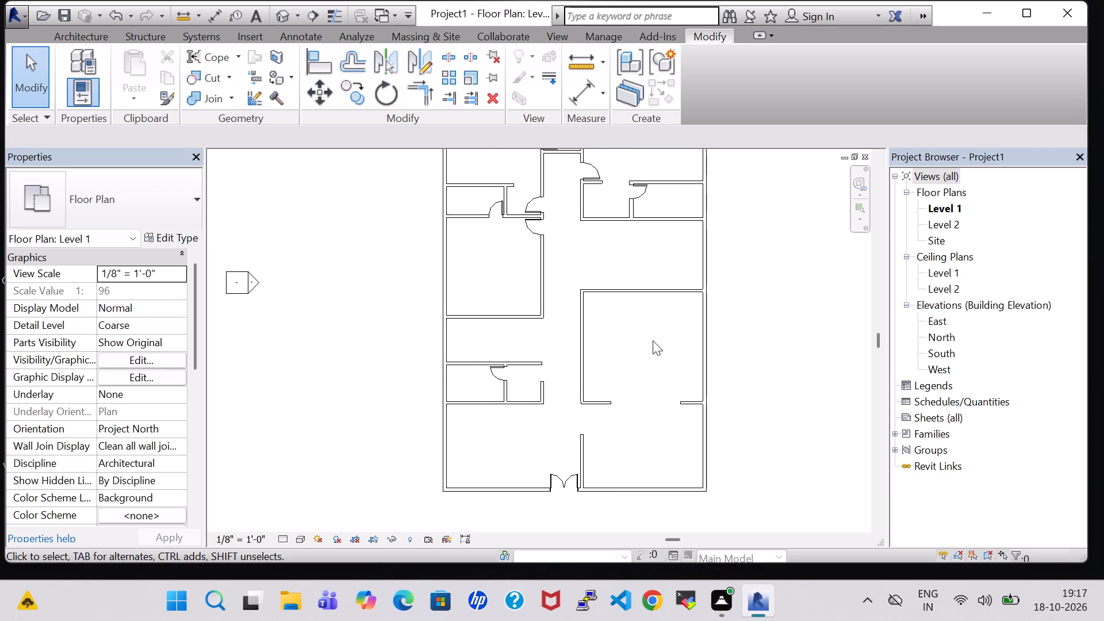
left_click(642, 296)
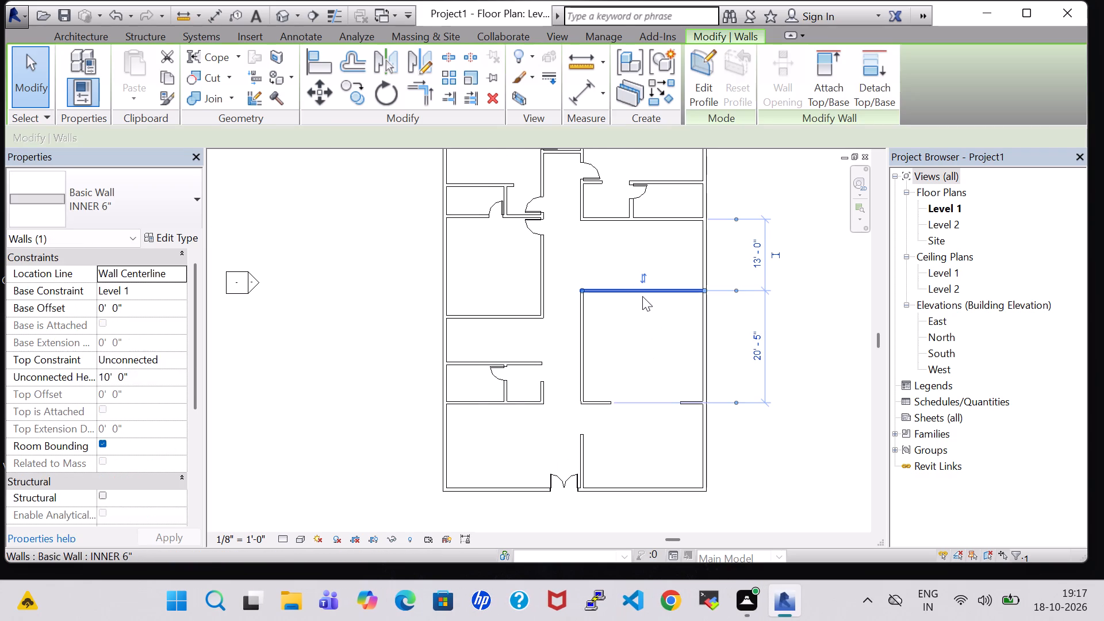
key("Down")
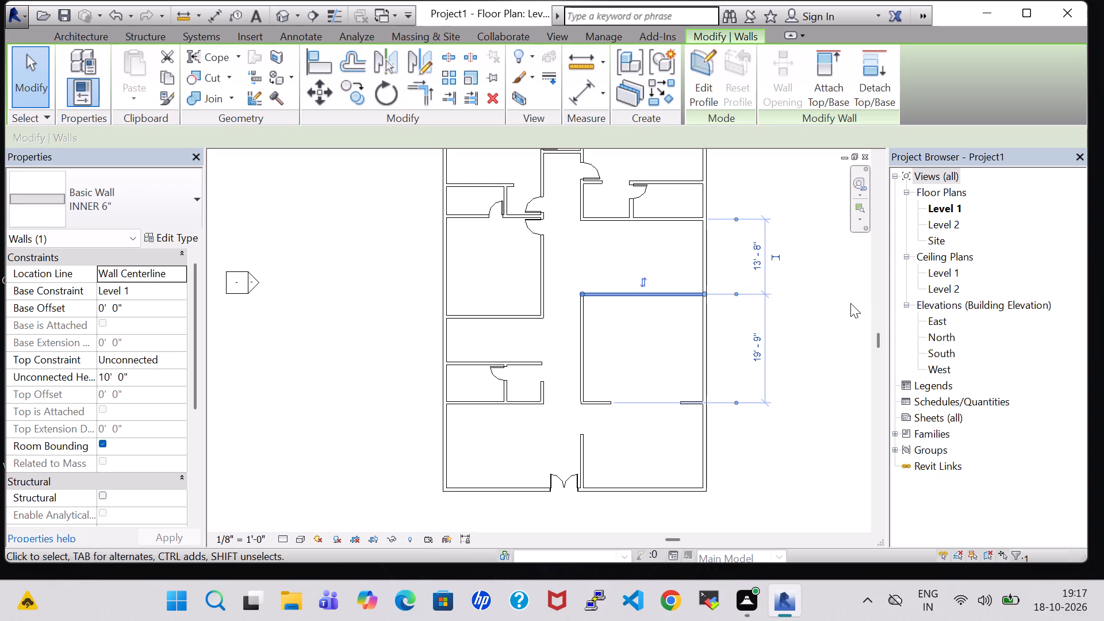
key("Down")
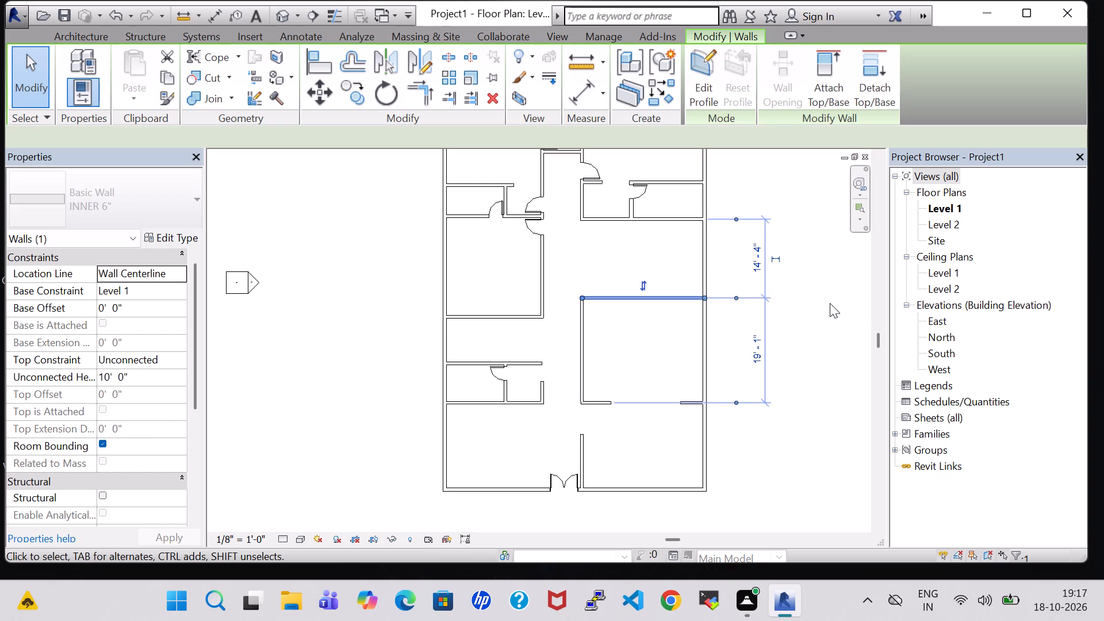
key("Down")
left_click(825, 308)
Split the Generic - 8" west exterior wall with a 0' 1" joint gap at the two partitions bounding the door-less west room, about 8' 5 1/2" apart.
scroll(765, 308, "down", 2)
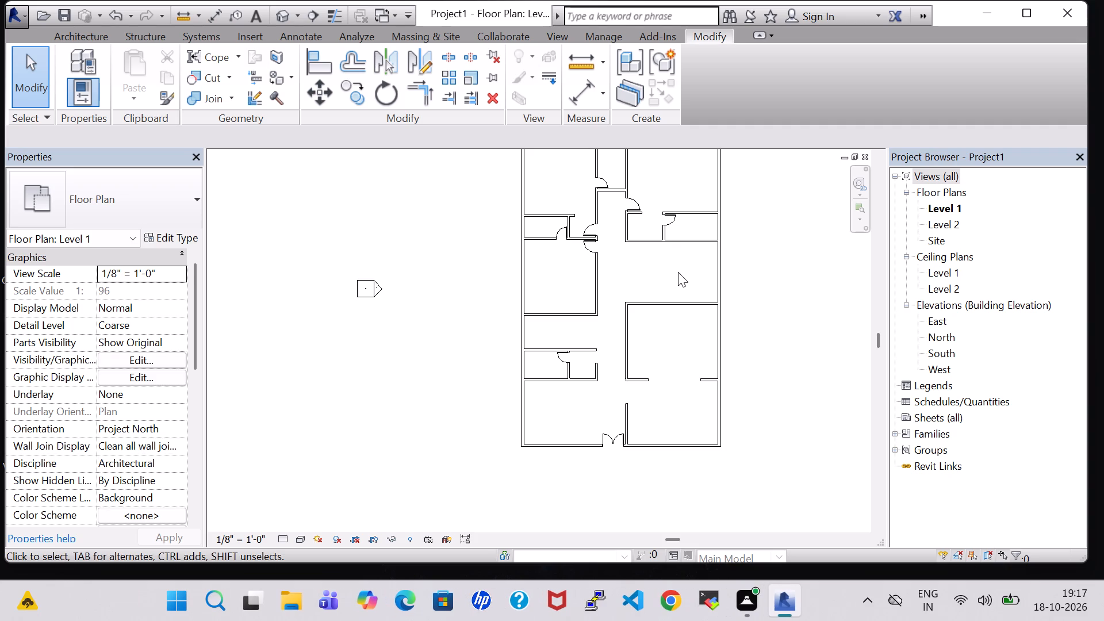
middle_click_drag(679, 274, 682, 343)
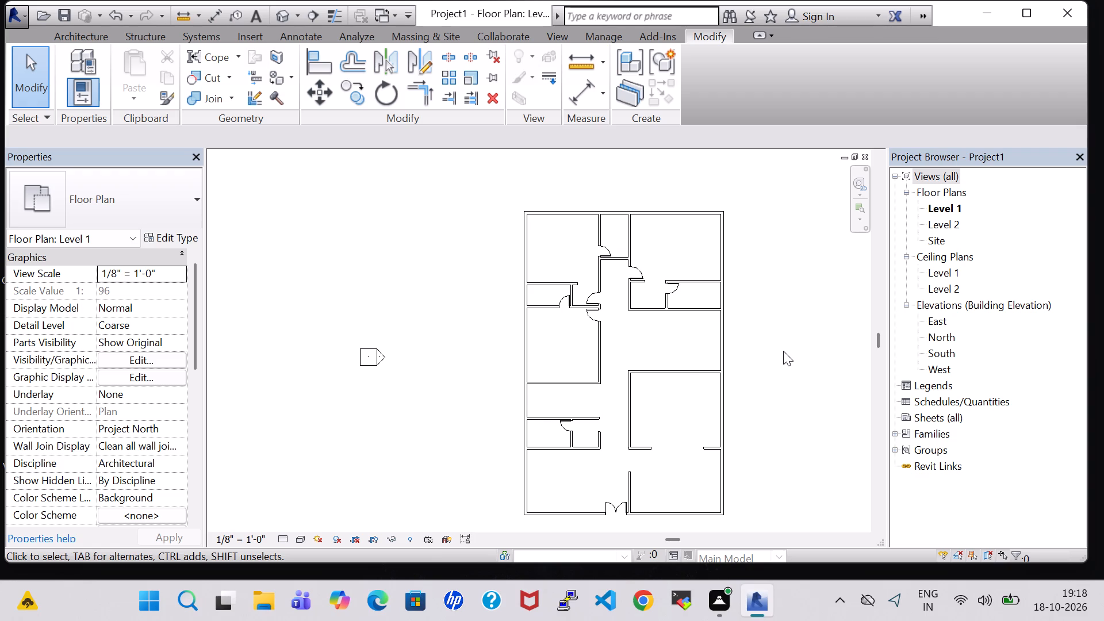
middle_click_drag(783, 351, 782, 344)
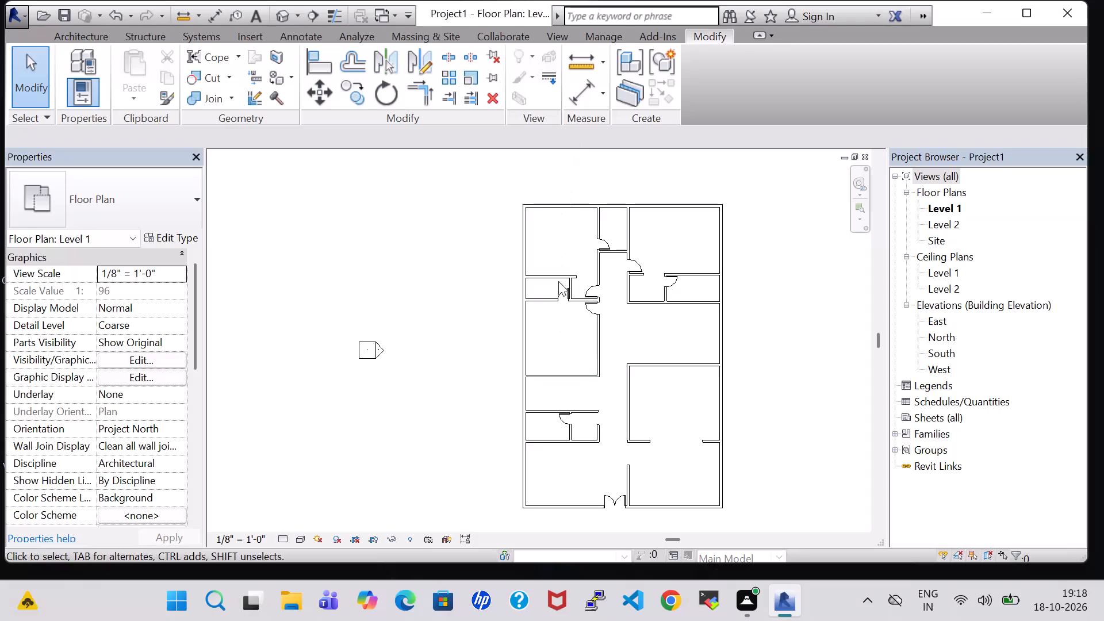
left_click(477, 51)
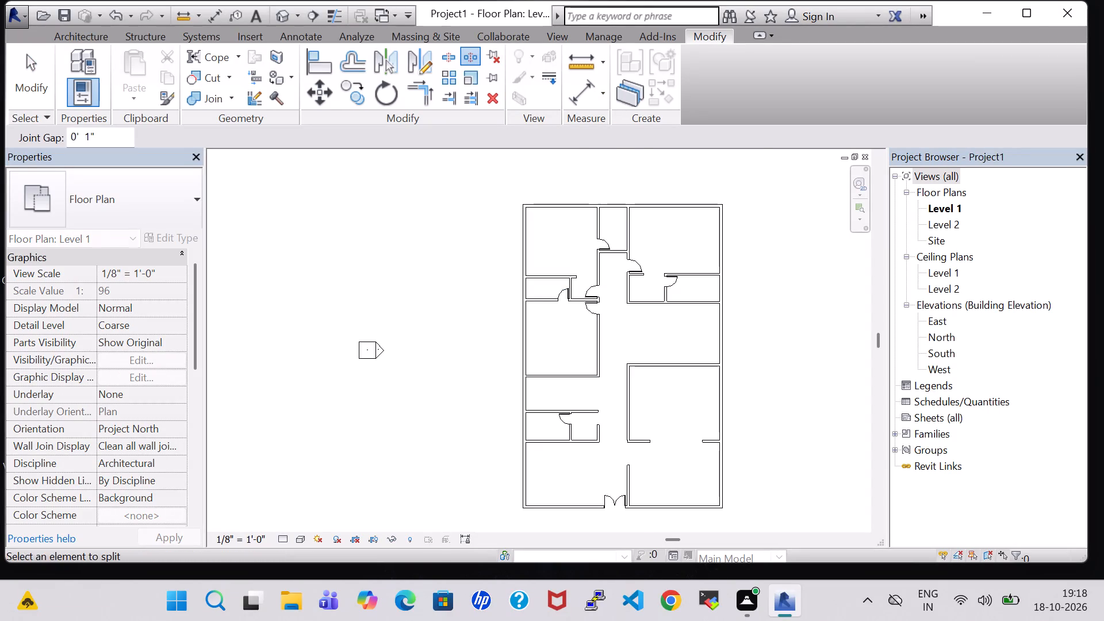
scroll(584, 413, "up", 5)
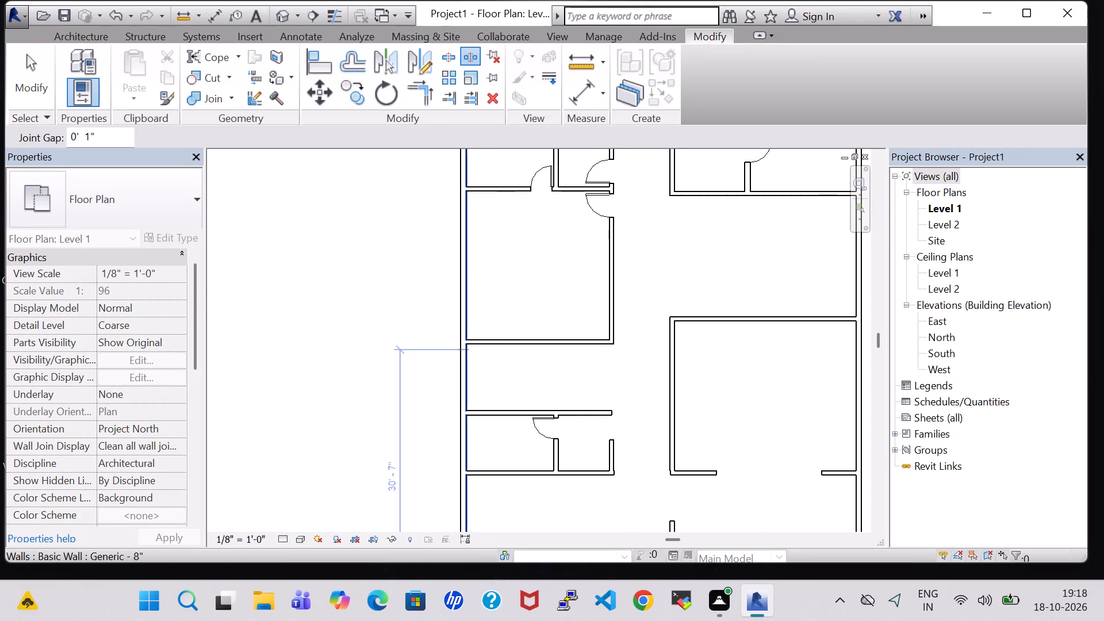
scroll(474, 347, "up", 3)
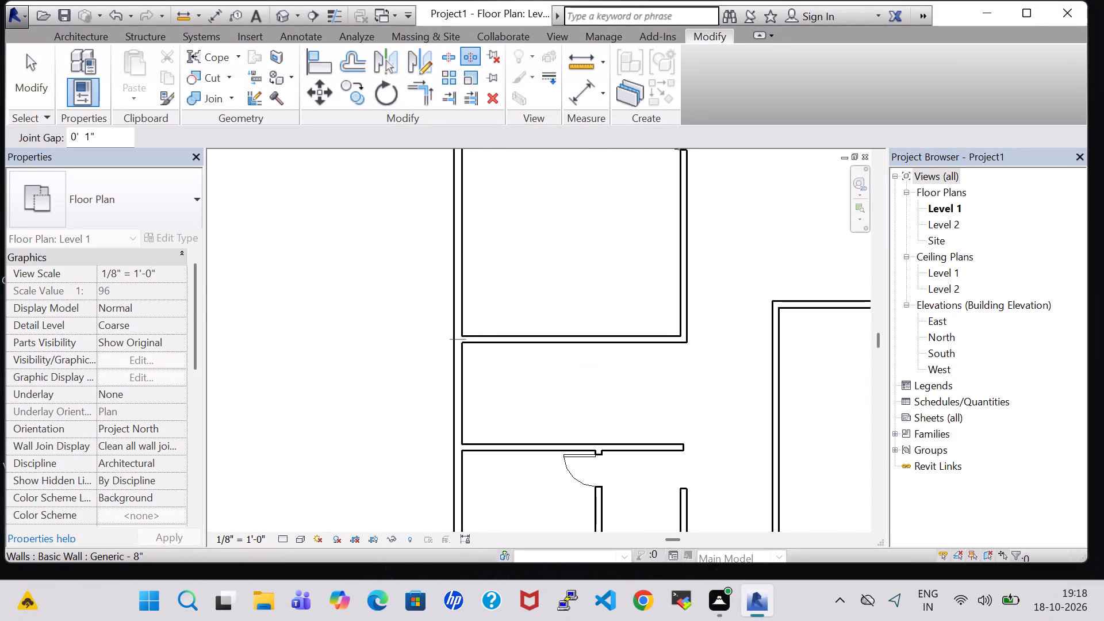
left_click(459, 345)
left_click(457, 446)
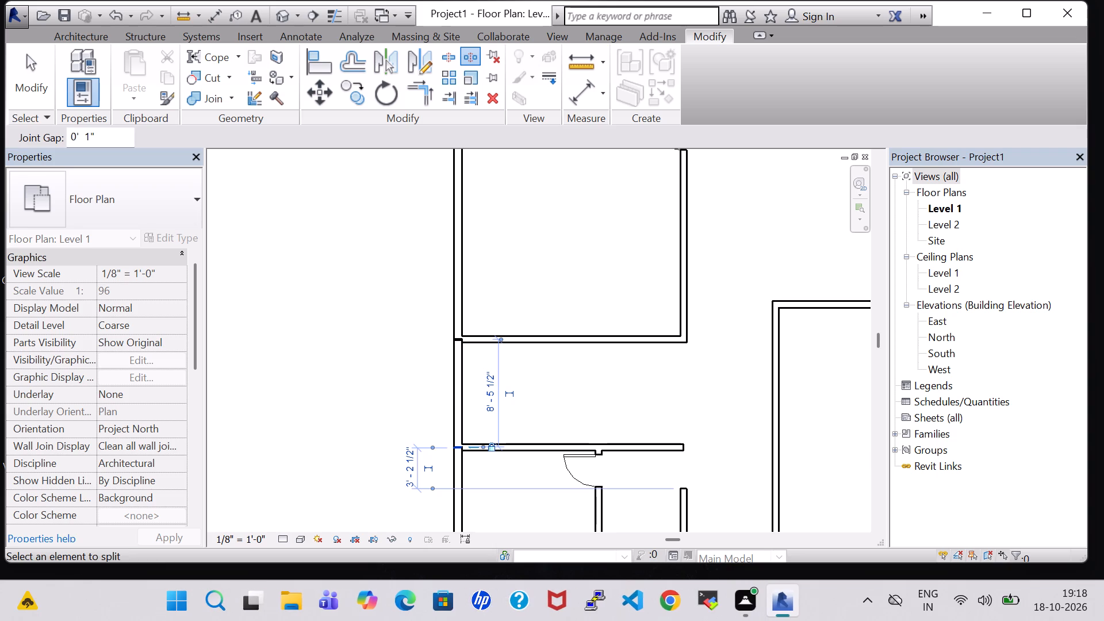
key("Escape")
key("Escape")
Load the Casement 3x3 with Trim window family from the US Imperial Windows library for placement.
scroll(489, 425, "down", 3)
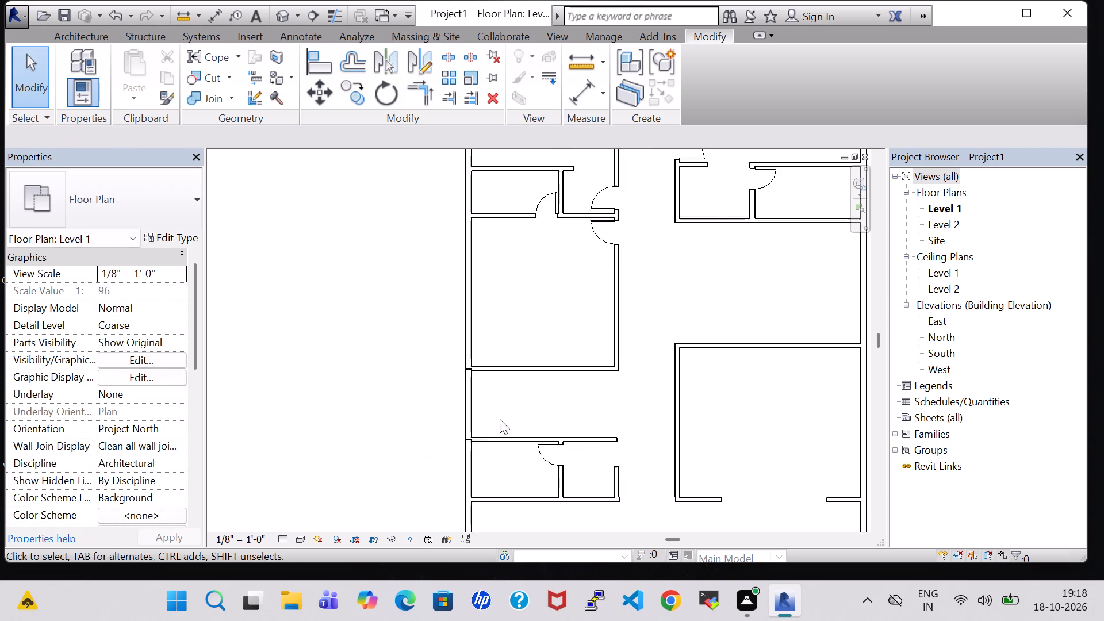
scroll(500, 419, "down", 1)
middle_click(555, 400)
scroll(554, 398, "down", 2)
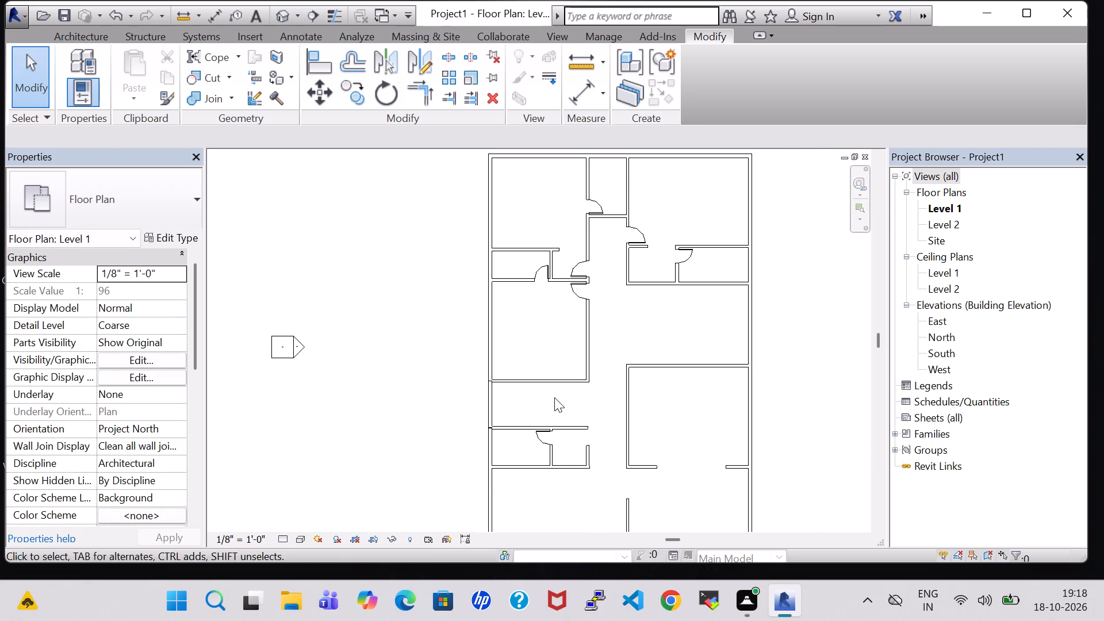
scroll(554, 397, "down", 1)
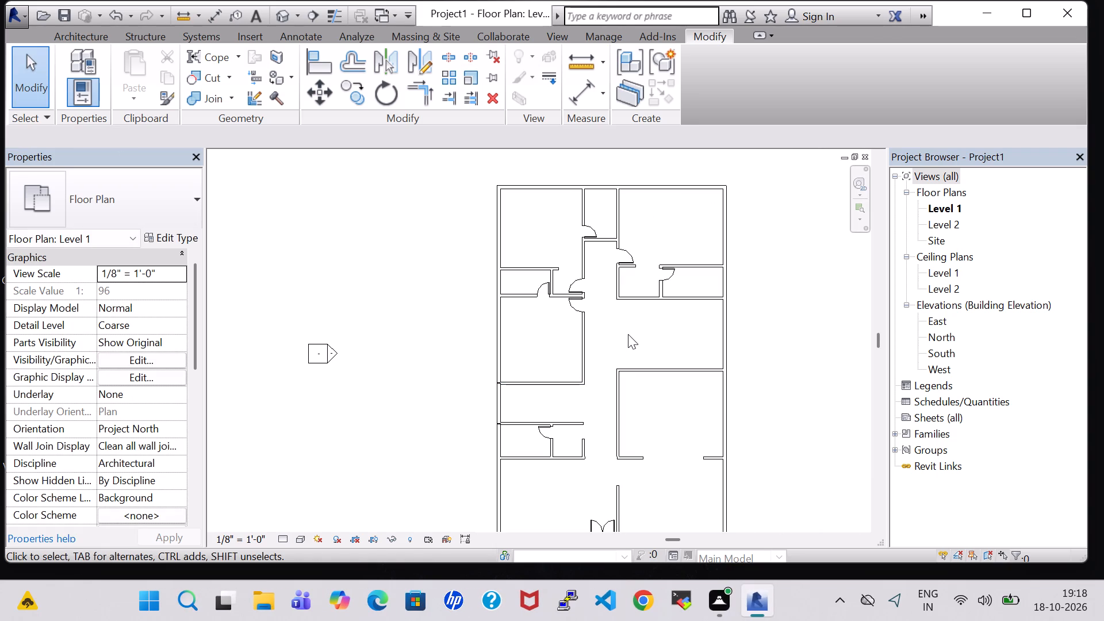
left_click(97, 42)
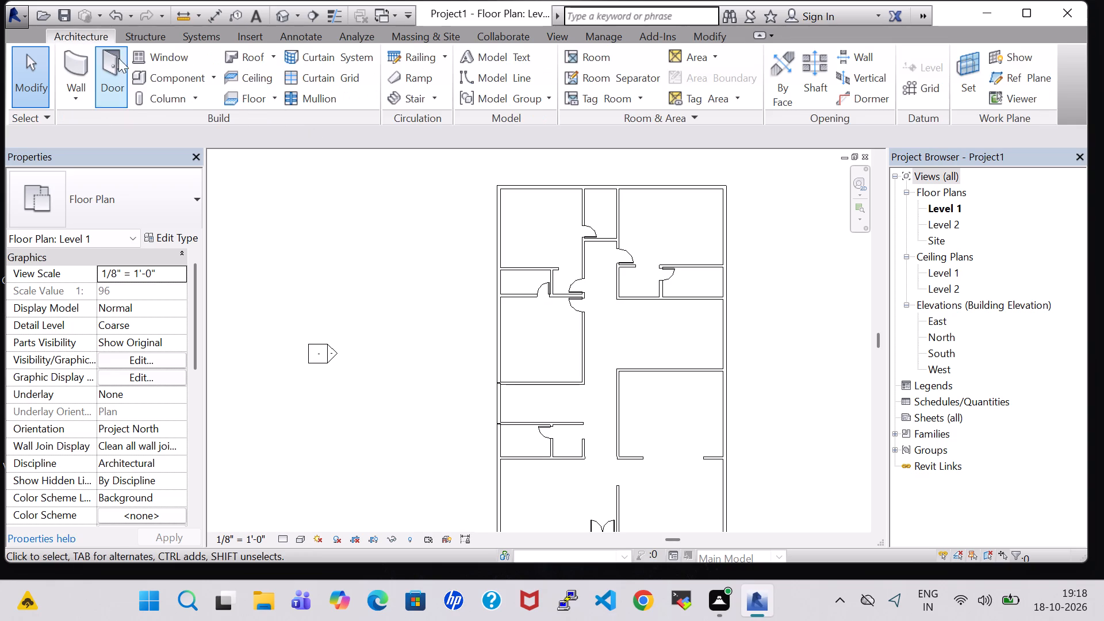
left_click(158, 60)
left_click(702, 80)
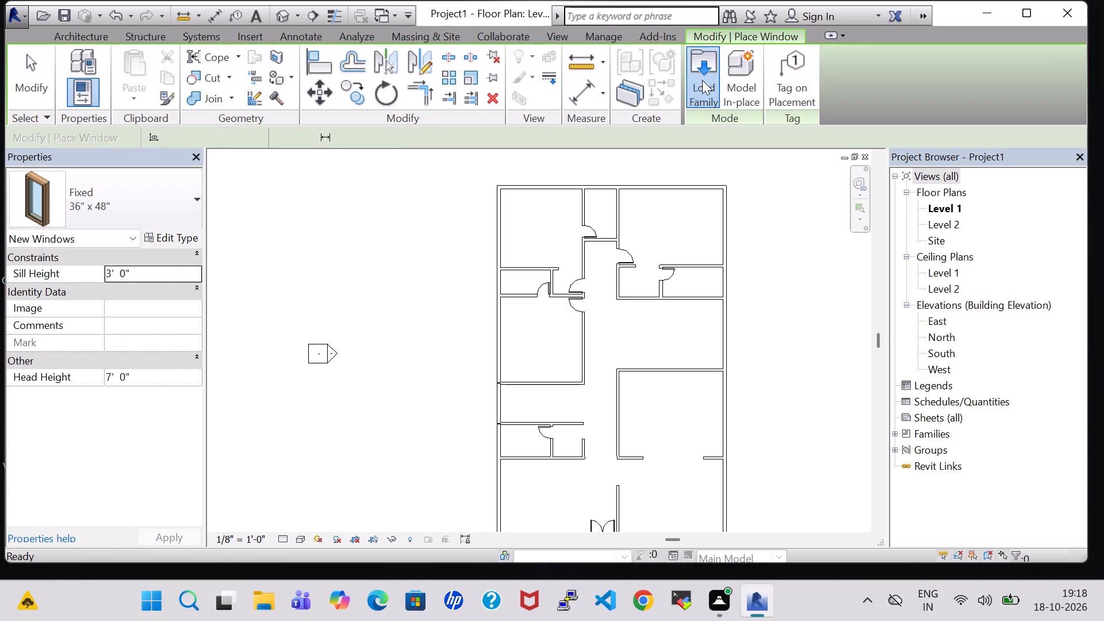
left_click(631, 379)
key("w")
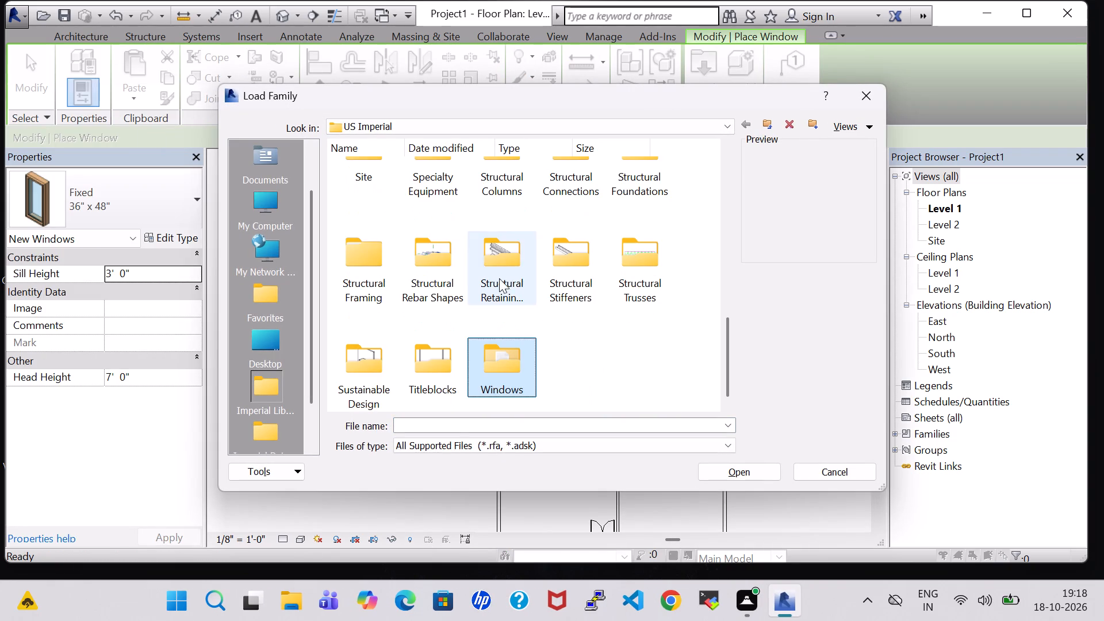
double_click(511, 358)
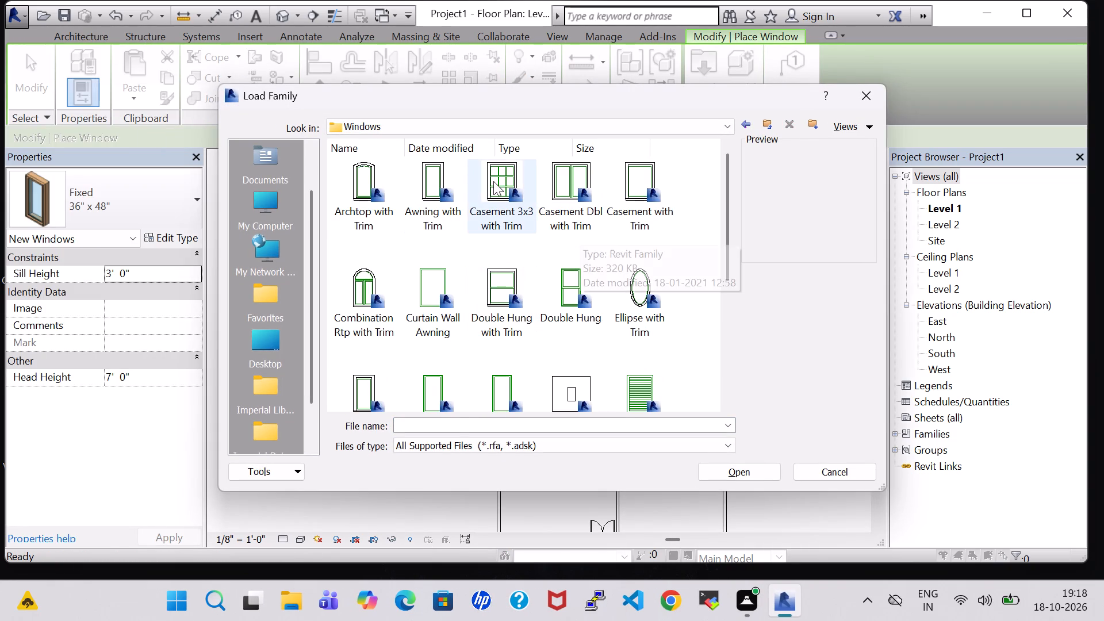
left_click(493, 181)
left_click(730, 466)
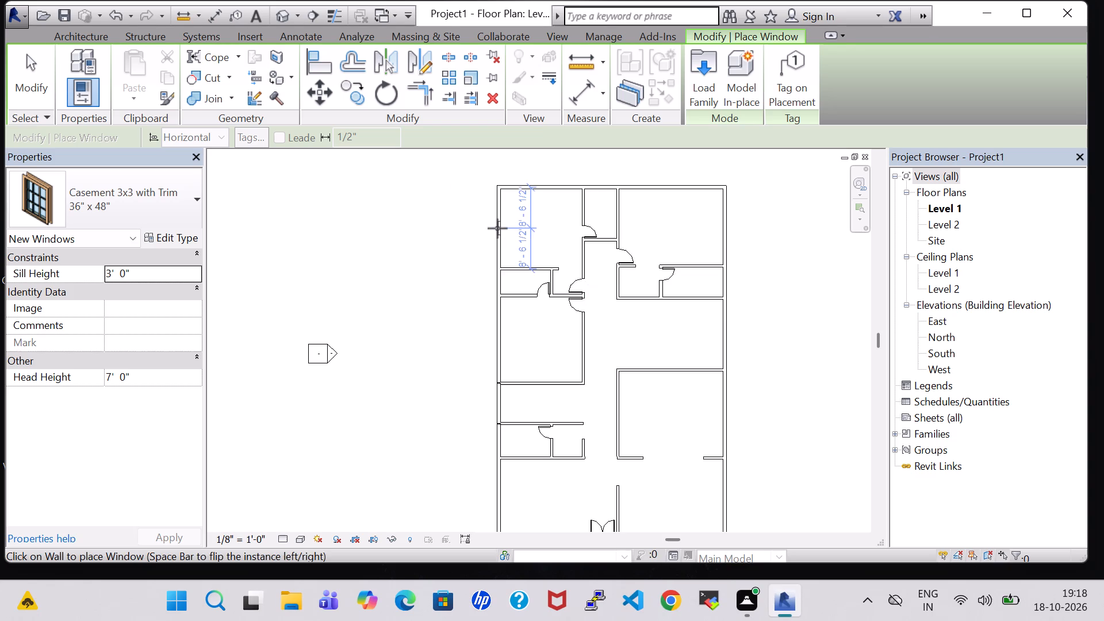
Place 36" x 48" casement windows centred in the northwest room's west wall and in the middle west room's south and west walls.
scroll(499, 228, "up", 5)
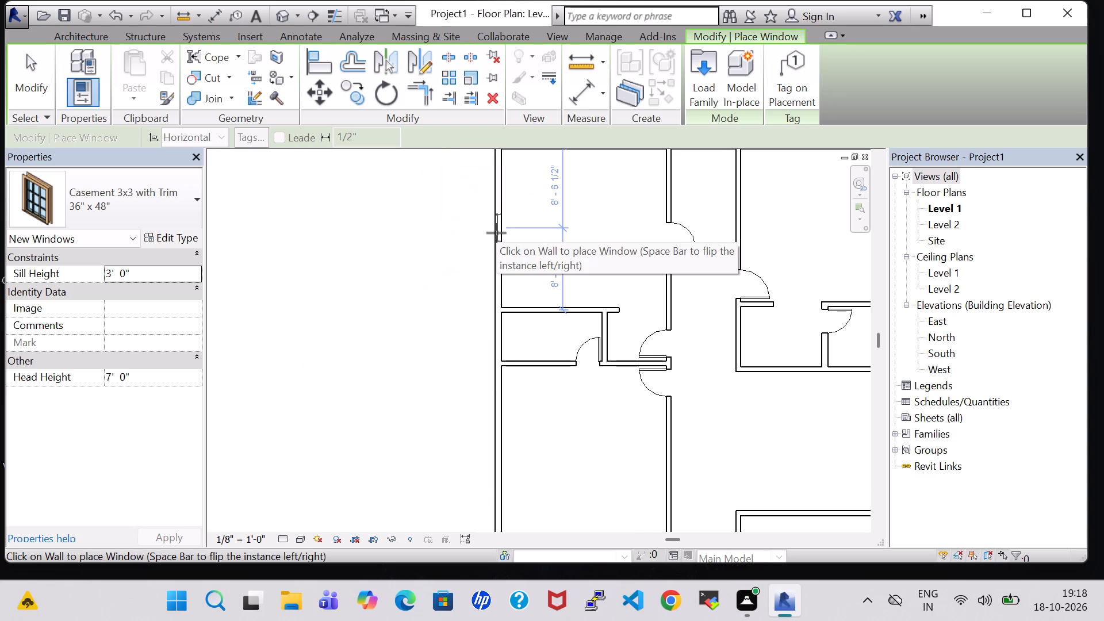
left_click(496, 233)
scroll(498, 237, "down", 4)
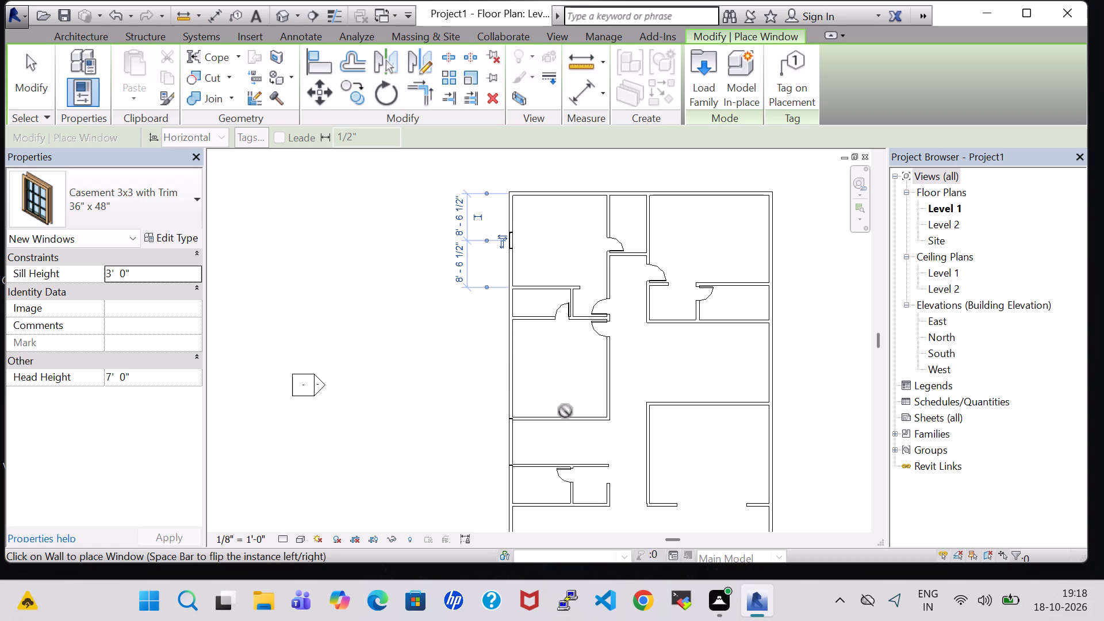
left_click(556, 425)
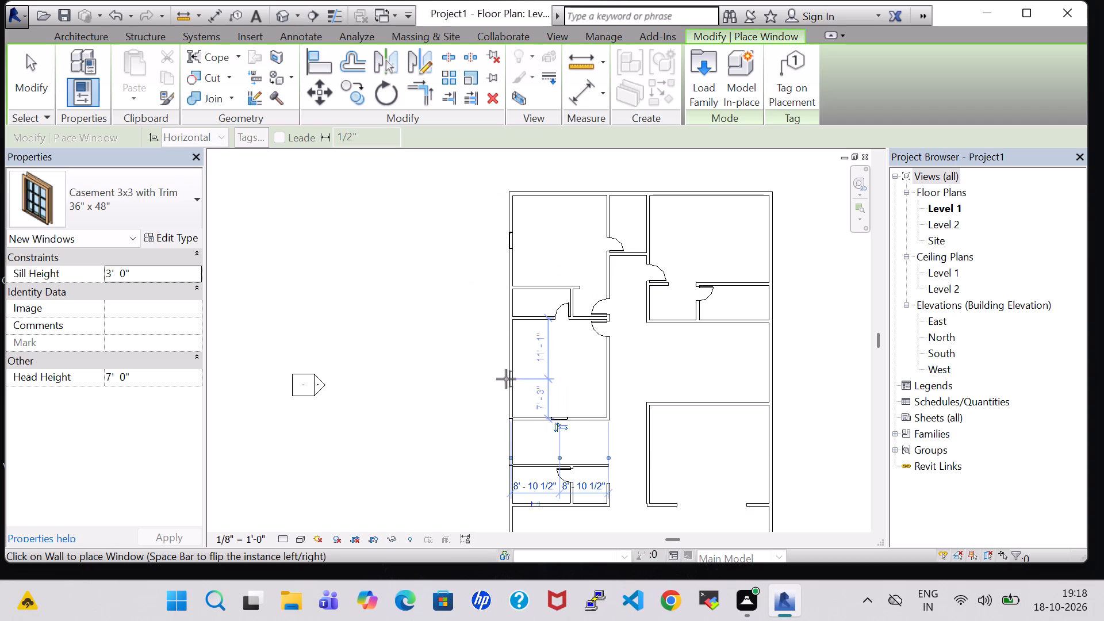
left_click(506, 370)
Place casement windows in the southwest room's west and south walls and in the southeast room's south and east walls.
middle_click_drag(652, 389, 637, 270)
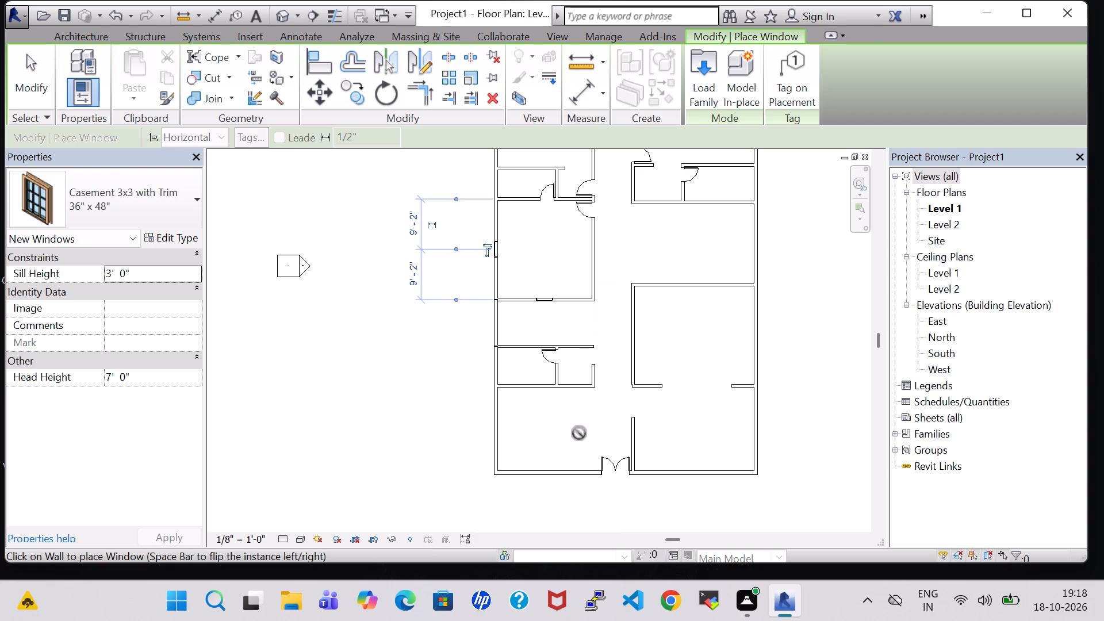
left_click(487, 424)
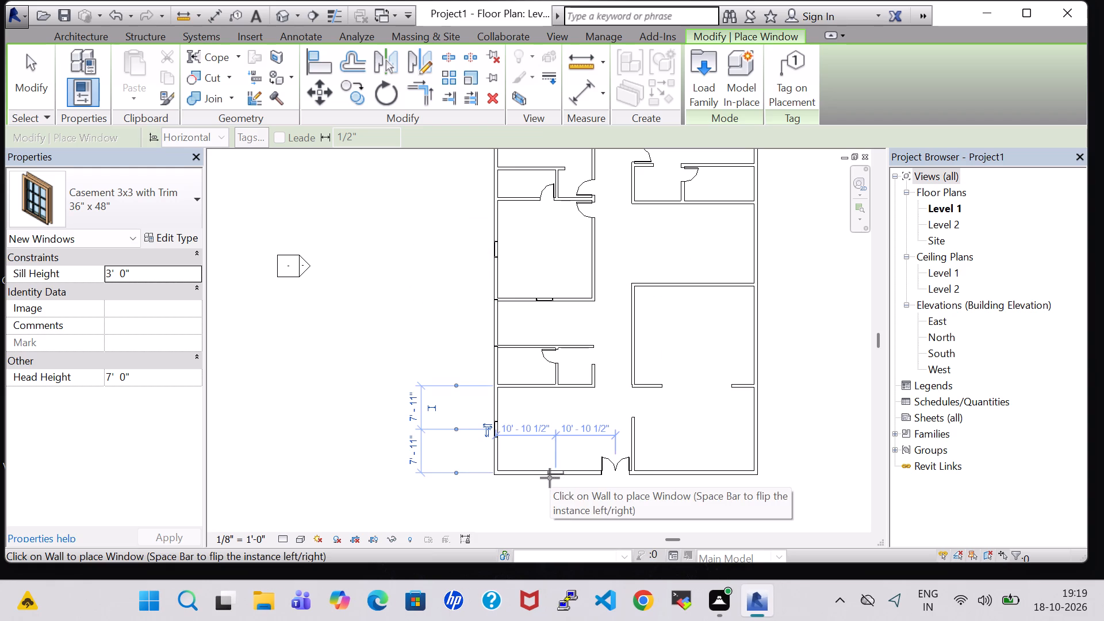
left_click(550, 478)
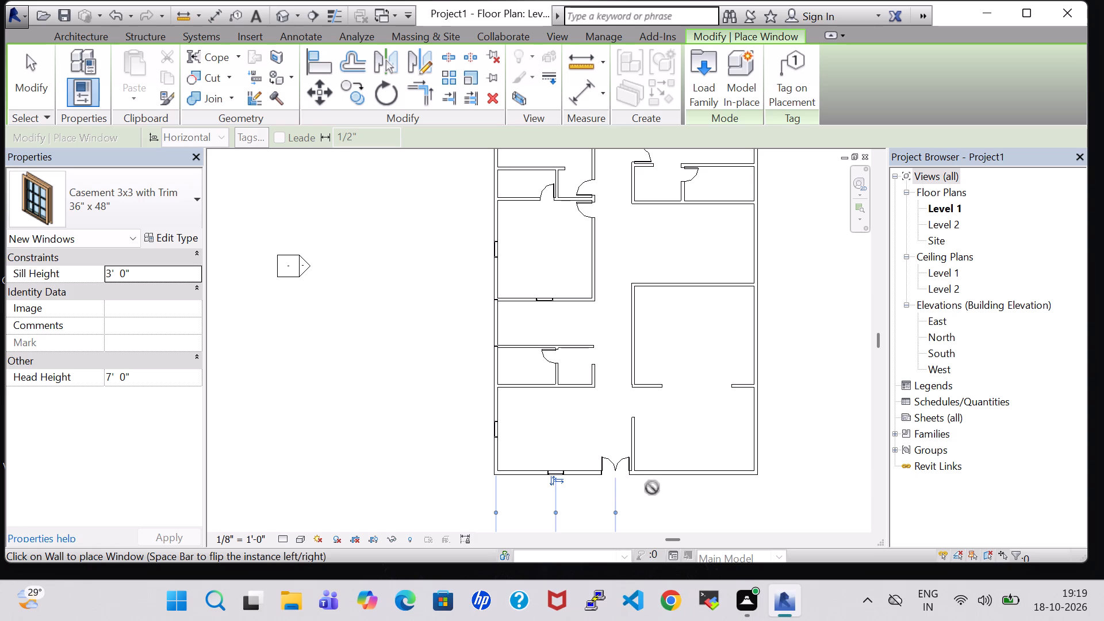
left_click(696, 475)
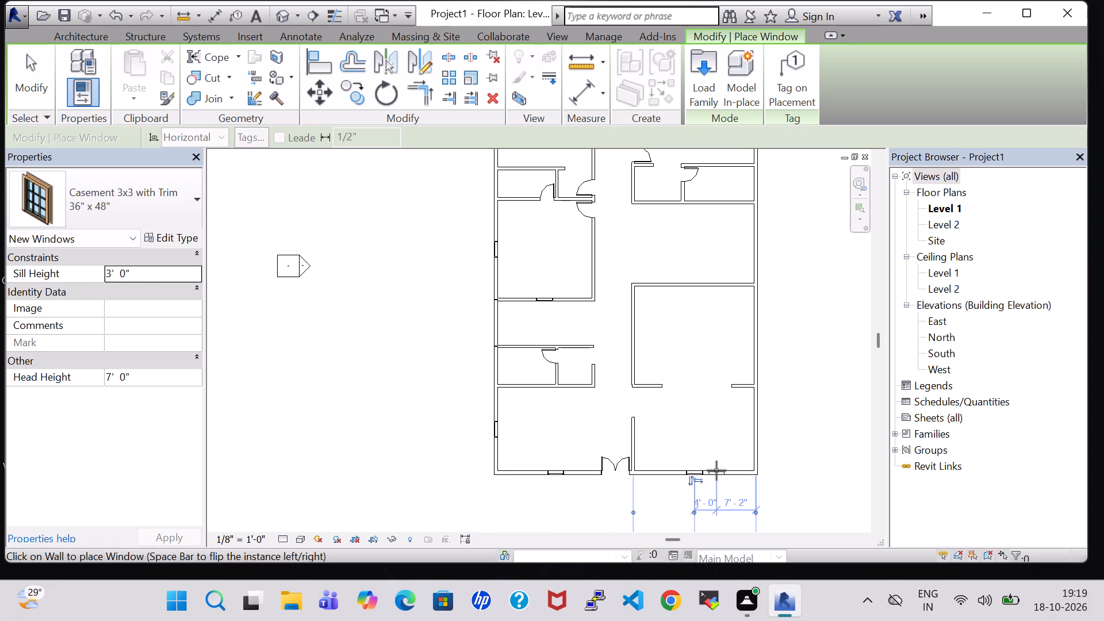
left_click(762, 430)
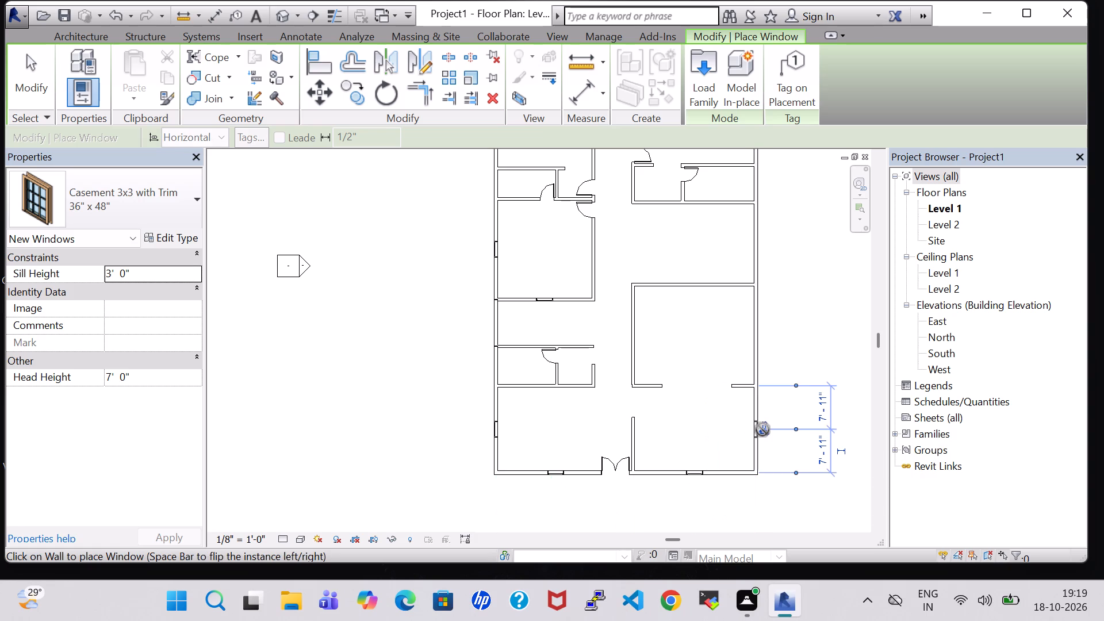
Place casement windows in the large east room: one centred in its east wall, two in its north wall about 4' 7" and 14' 10" from its west end.
left_click(760, 333)
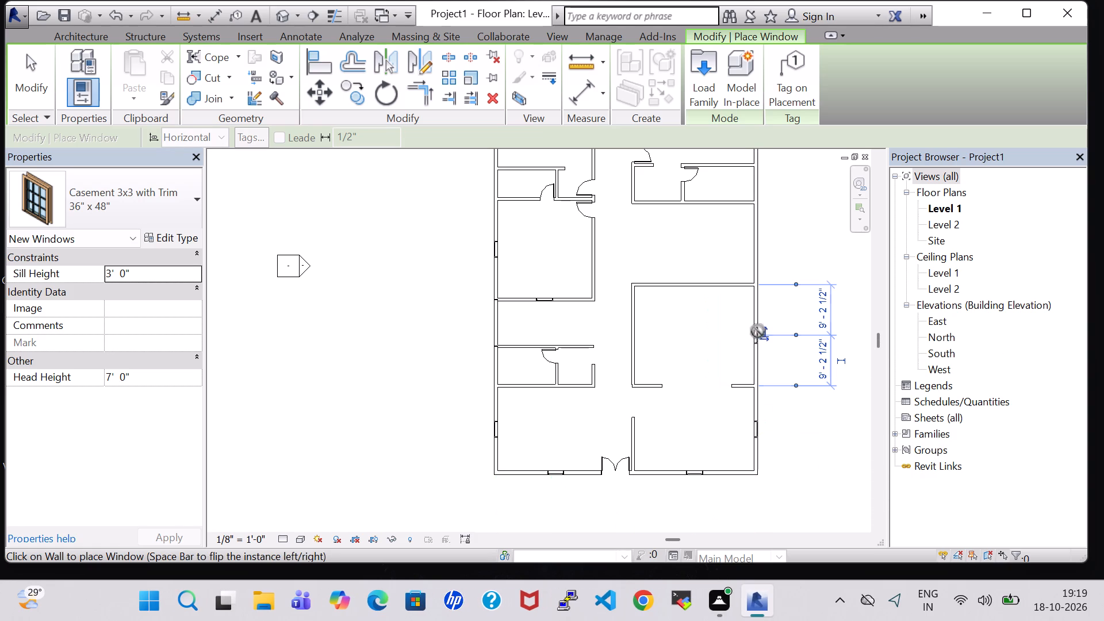
left_click(715, 283)
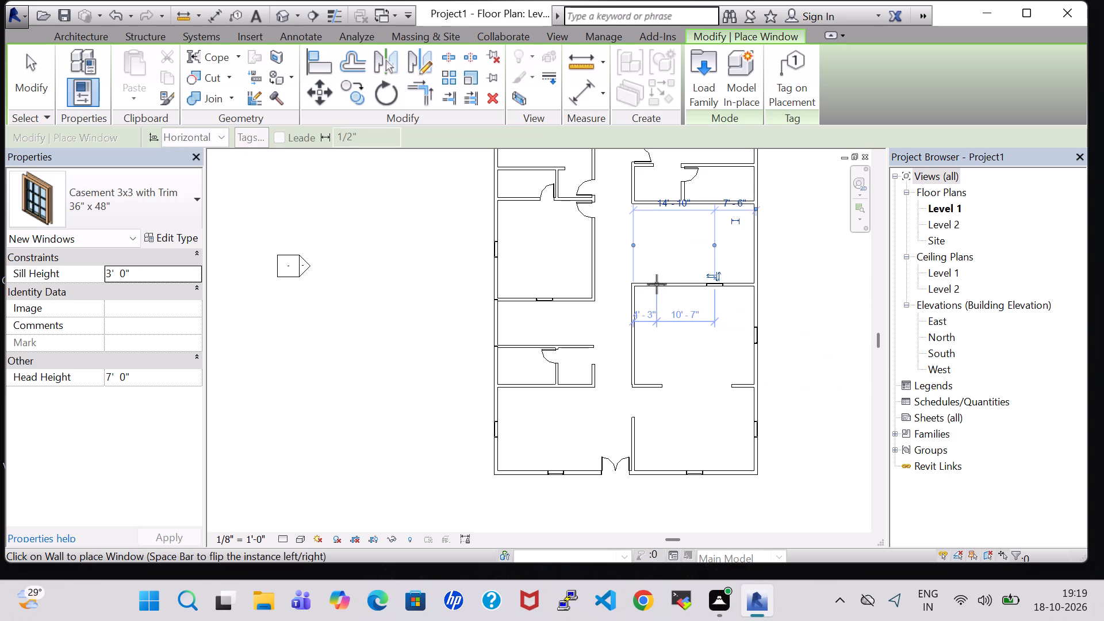
left_click(658, 284)
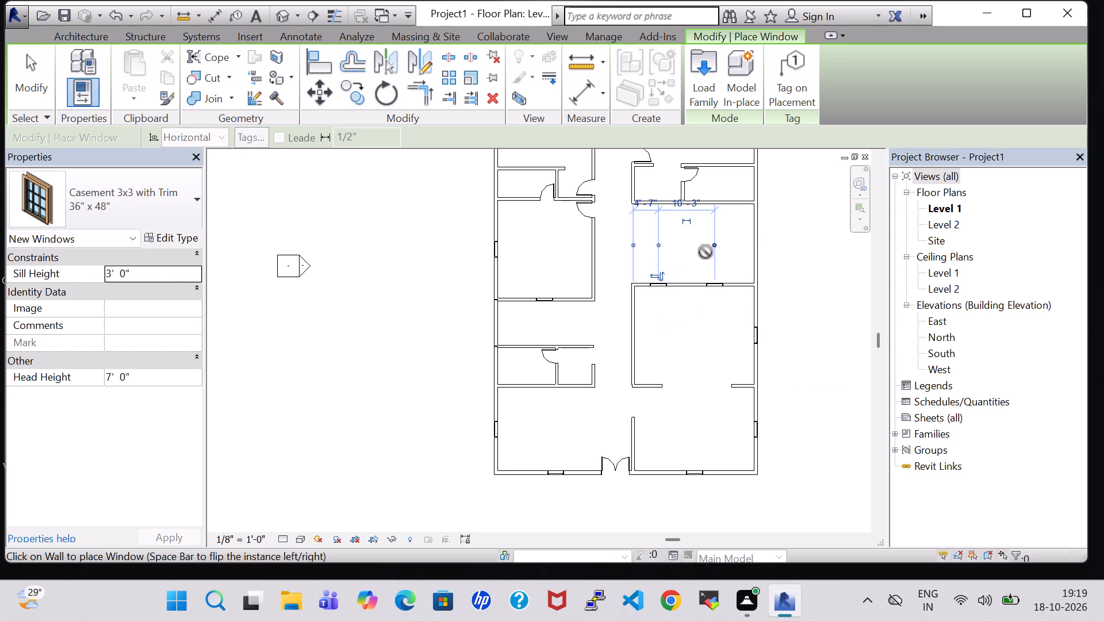
Place casement windows centred in the northeast room's east and north walls, and in the northwest room's north wall about 13' 5" from its west end.
middle_click_drag(769, 235, 762, 362)
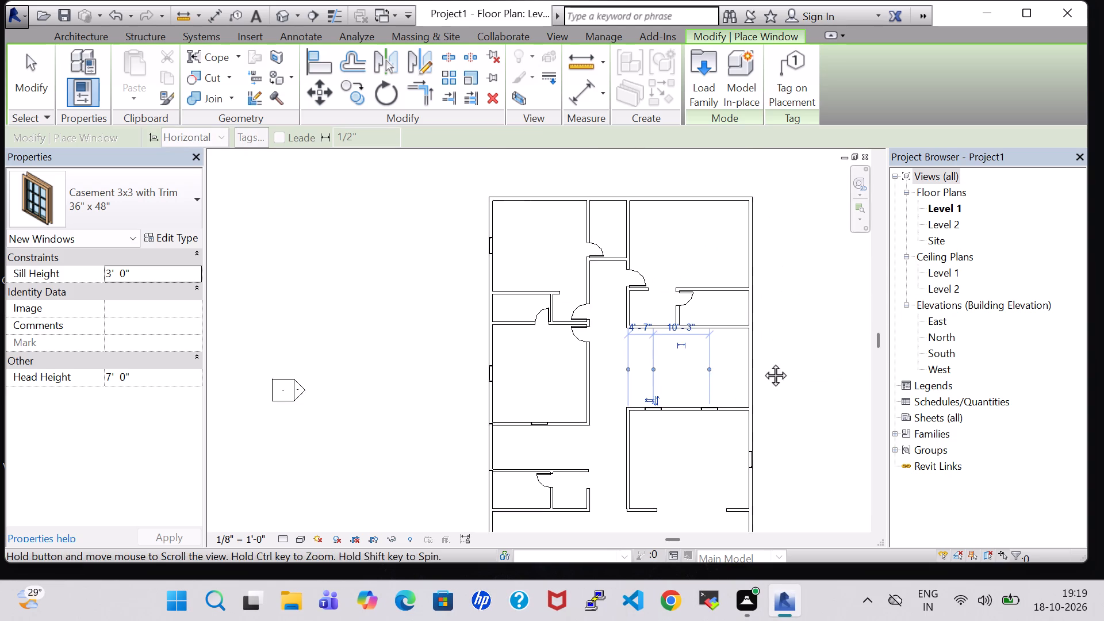
middle_click_drag(762, 362, 762, 363)
left_click(754, 248)
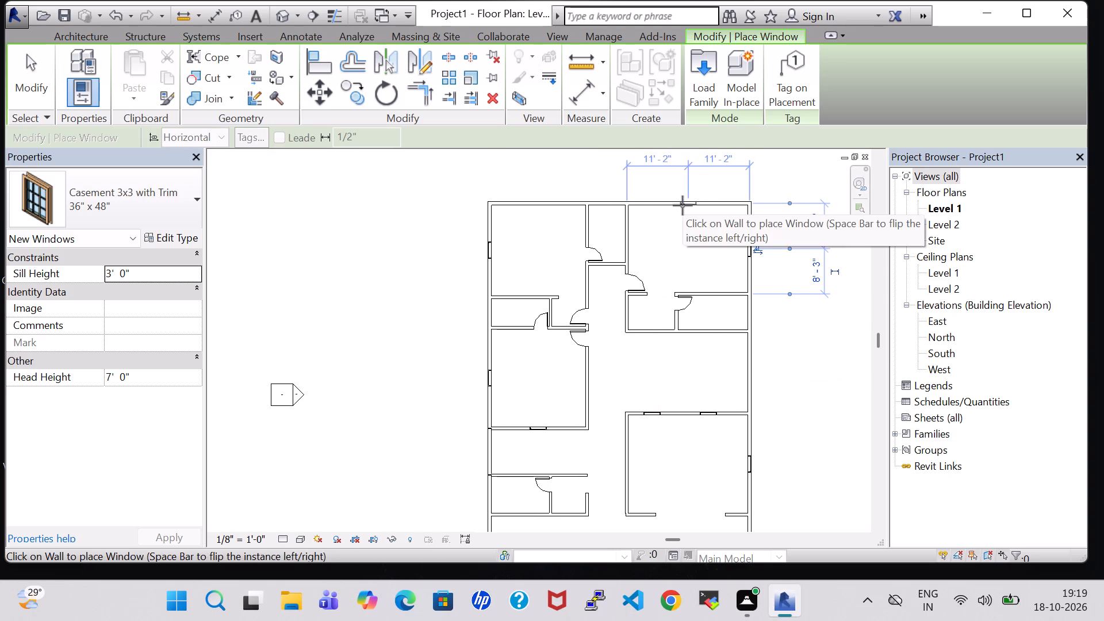
left_click(688, 200)
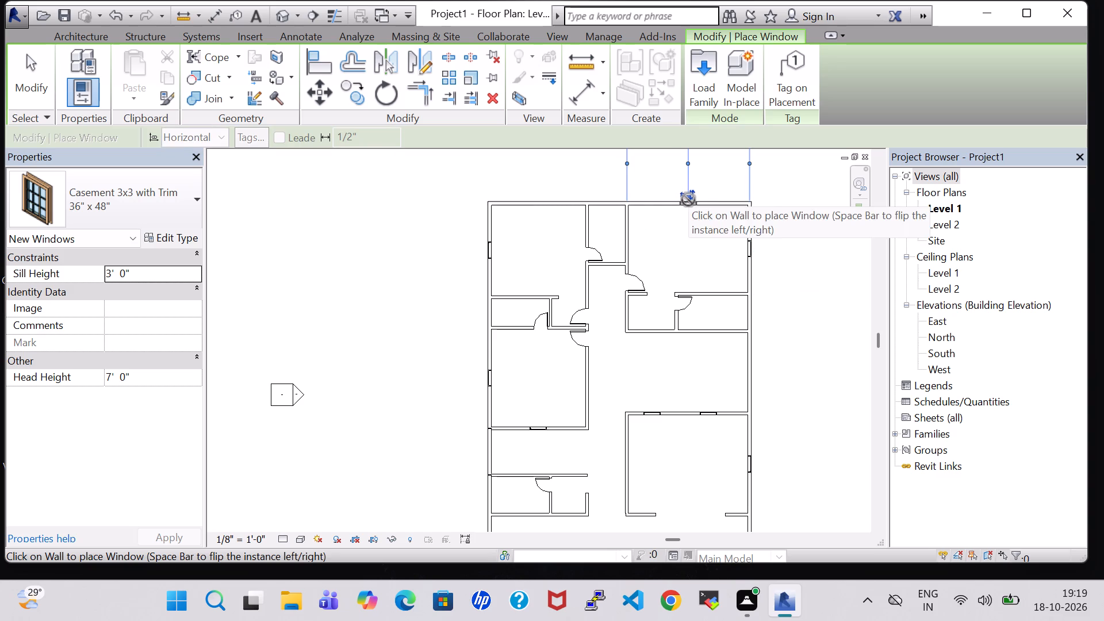
left_click(563, 198)
key("Escape")
key("Escape")
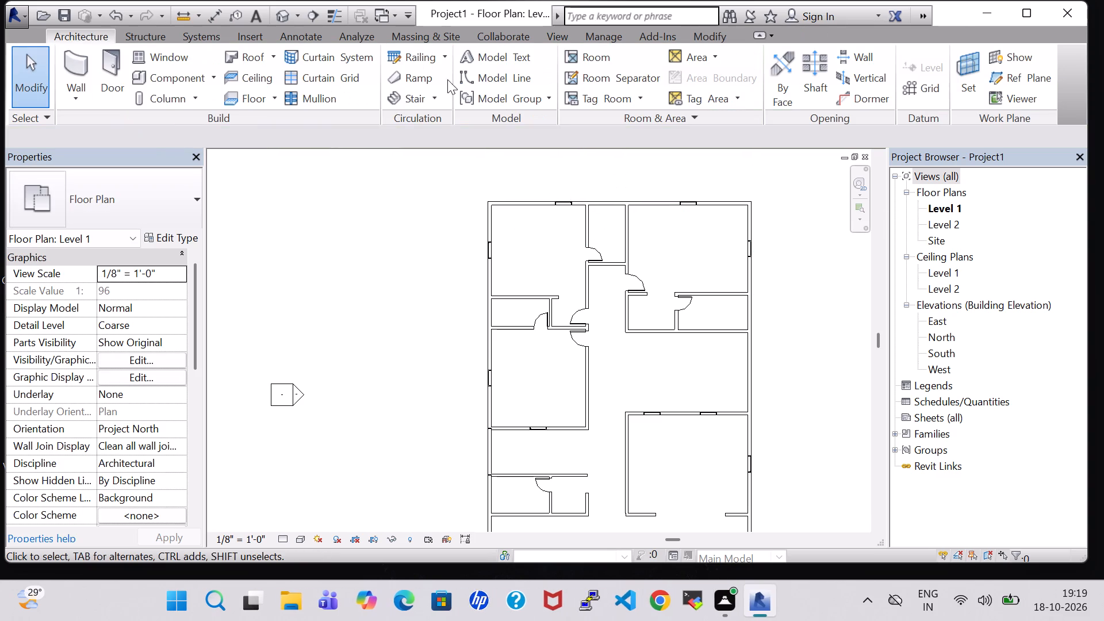
Change the Level 1 floor plan's visual style to one that displays the walls with a solid fill.
left_click(302, 542)
left_click(318, 503)
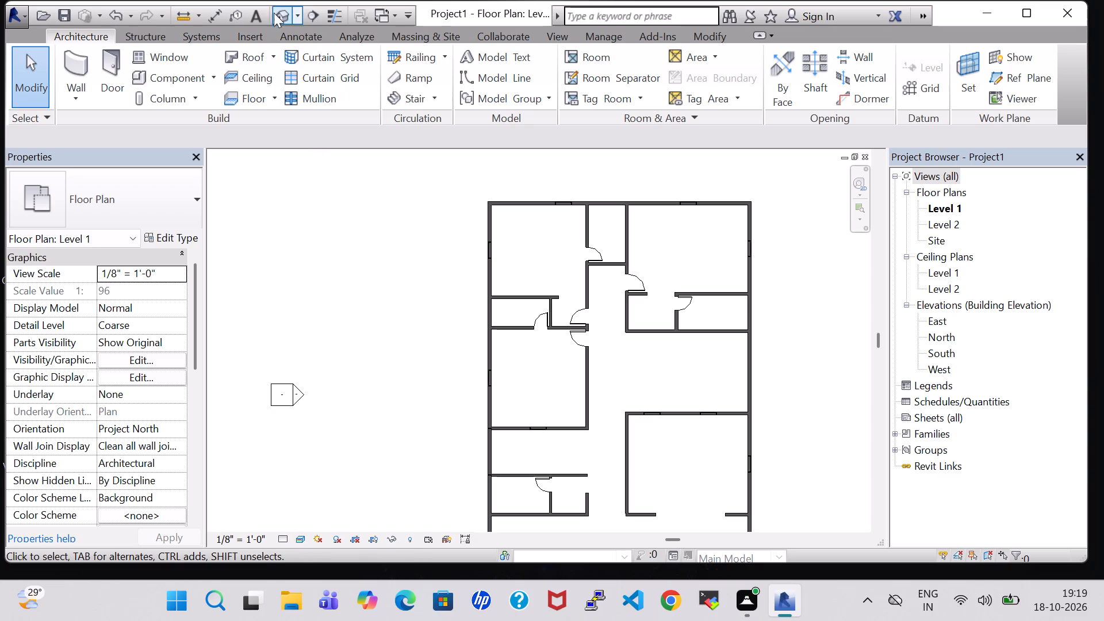
Open the default 3D view, set its visual style to Realistic, and inspect the building from the front and above.
left_click(278, 10)
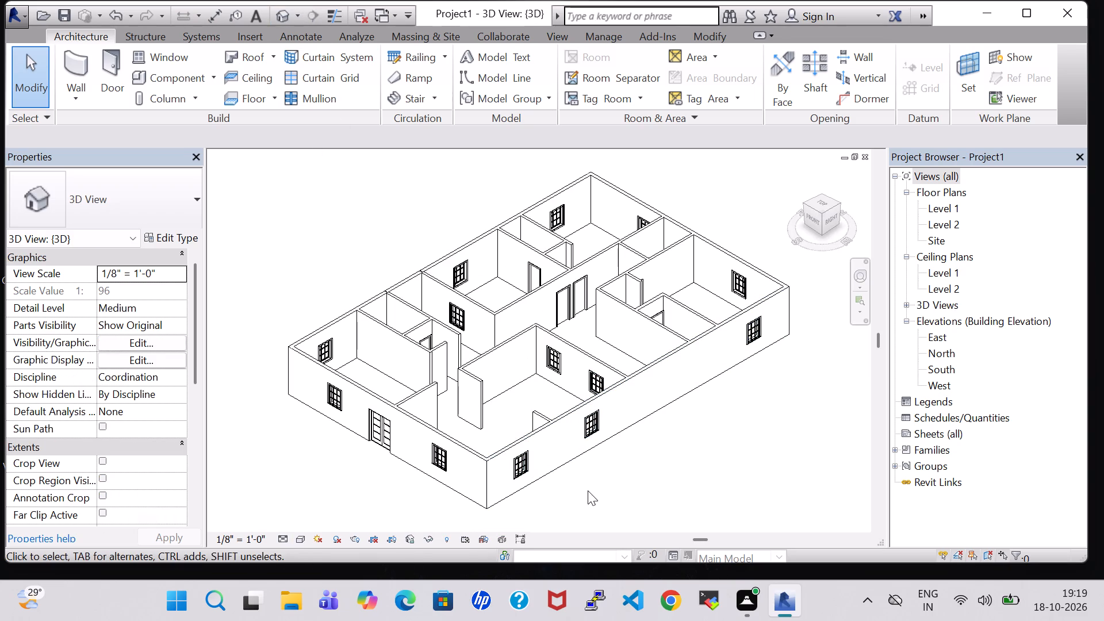
scroll(588, 490, "up", 1)
middle_click_drag(588, 490, 620, 389, "shift")
left_click(301, 538)
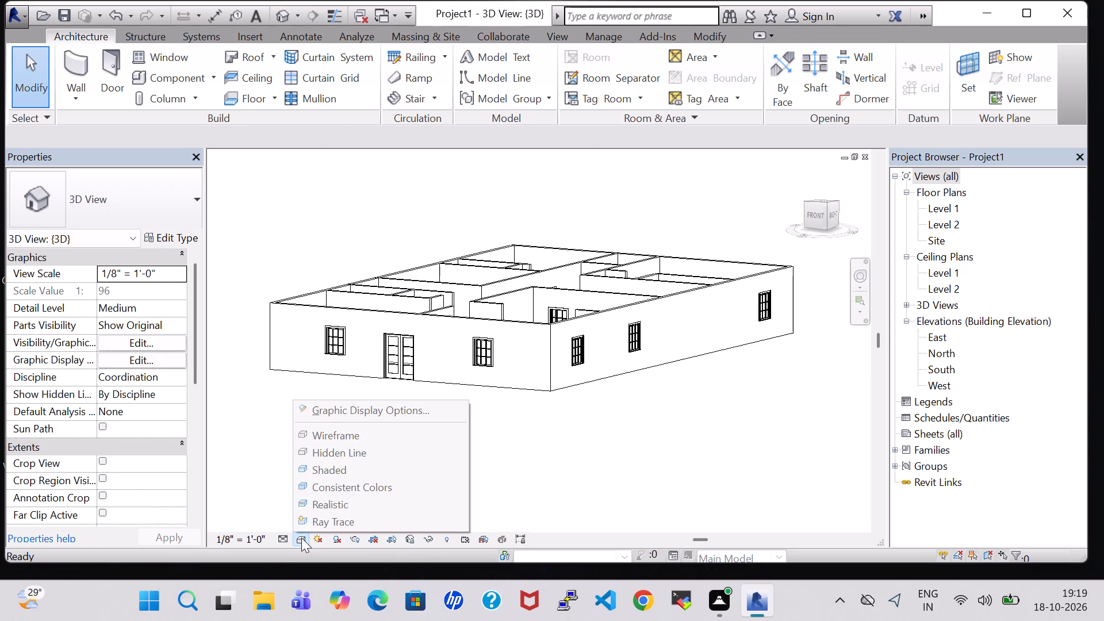
left_click(307, 500)
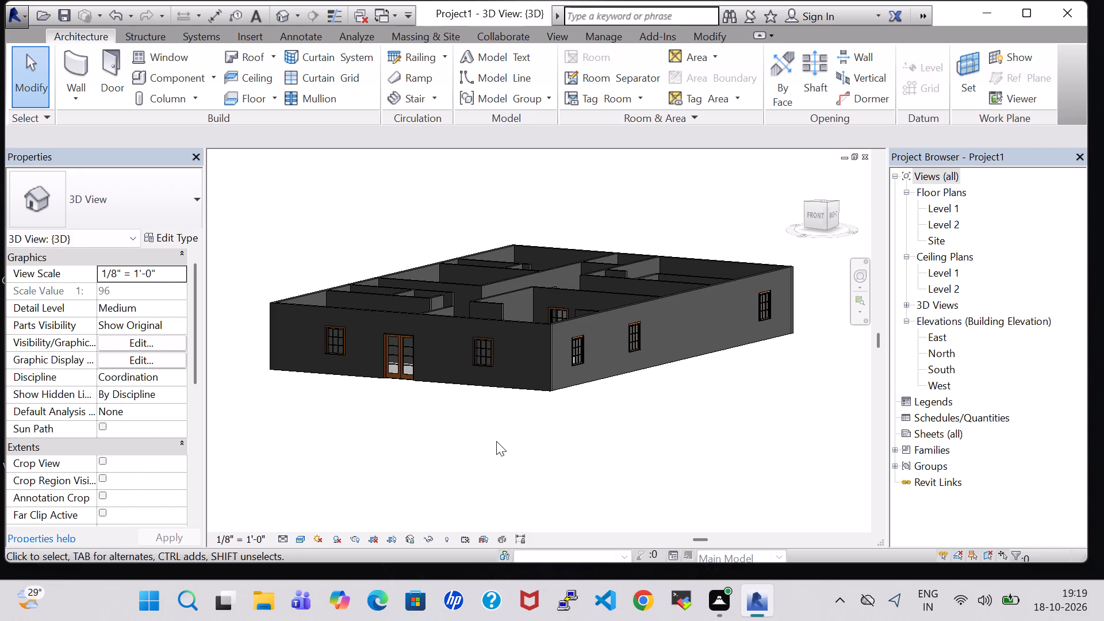
middle_click_drag(538, 182, 554, 262, "shift")
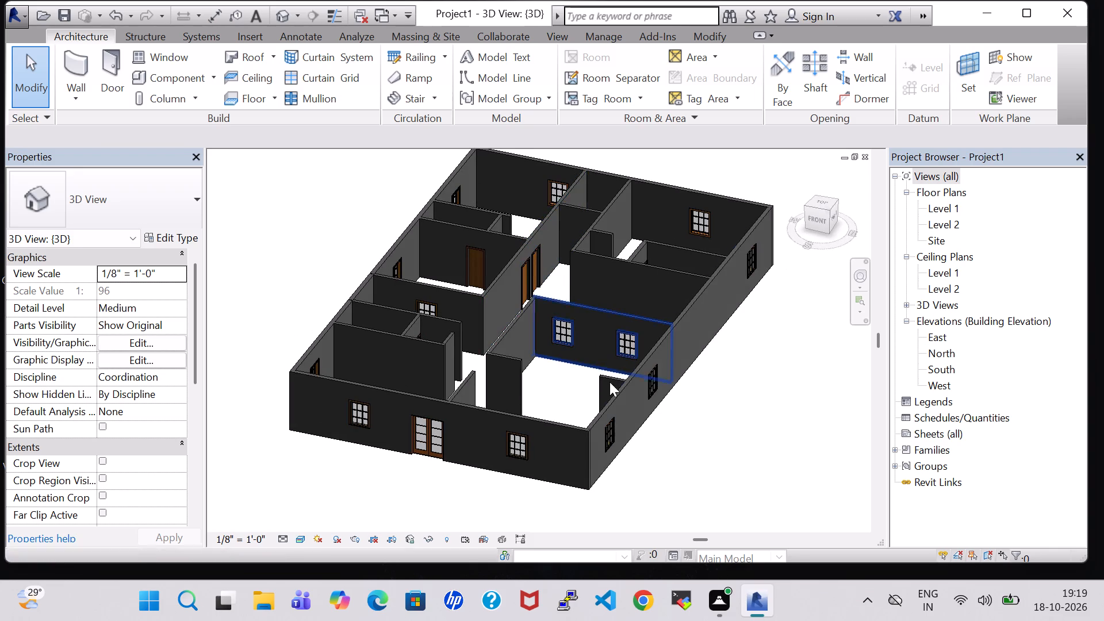
In the Level 1 floor plan, nudge the short INNER 6" wall on the east side of the small southwest room slightly south.
middle_click_drag(646, 426, 688, 399, "shift")
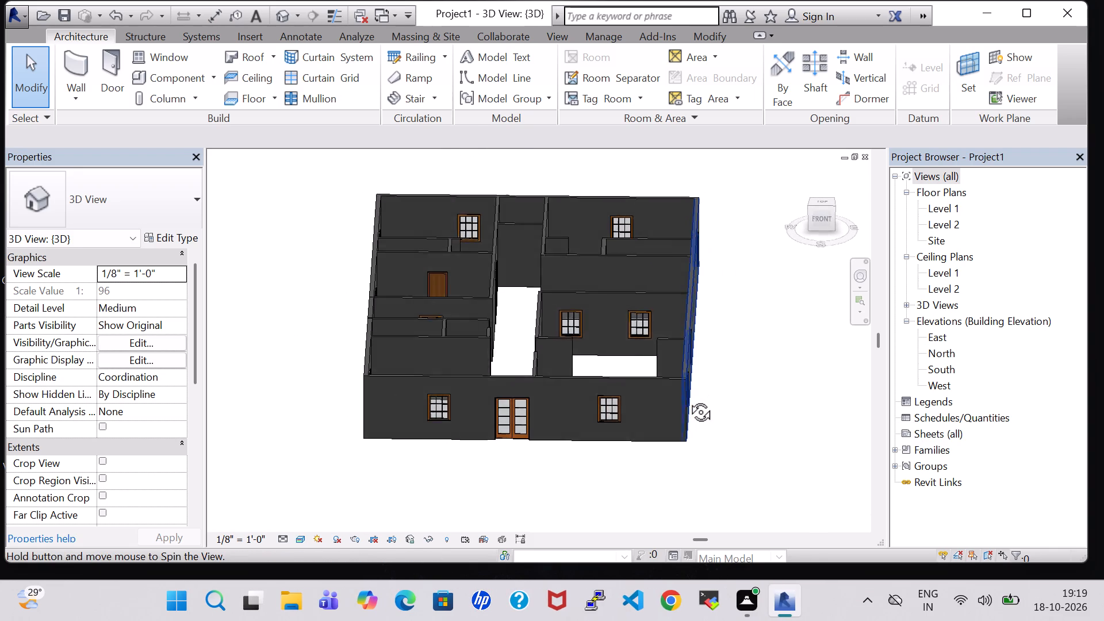
middle_click_drag(688, 399, 688, 412, "shift")
double_click(937, 210)
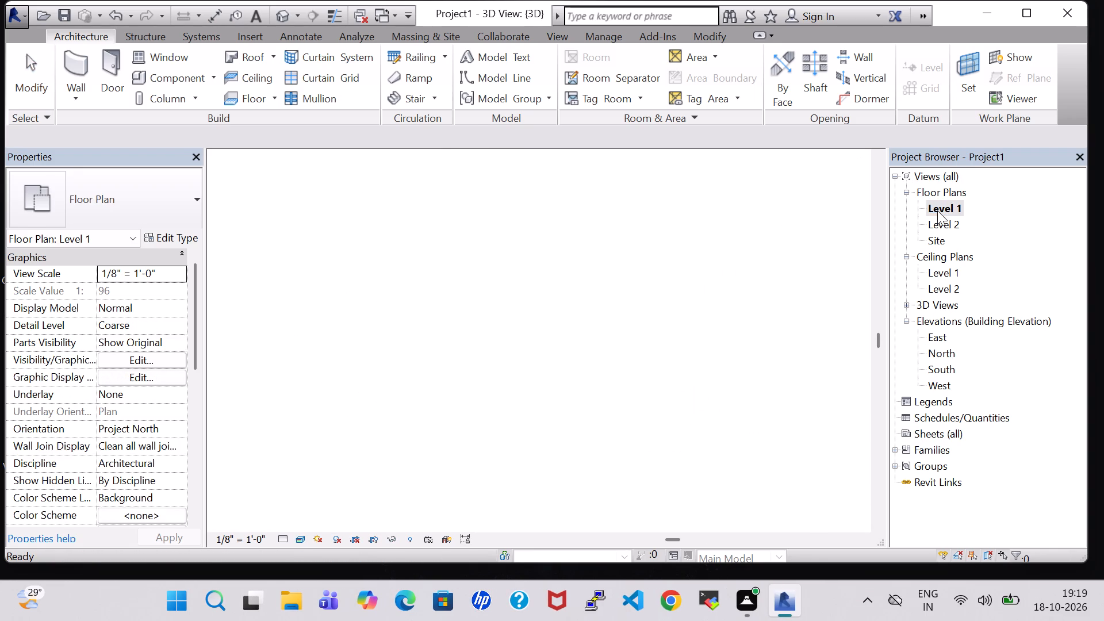
scroll(634, 302, "down", 2)
middle_click_drag(791, 424, 807, 397)
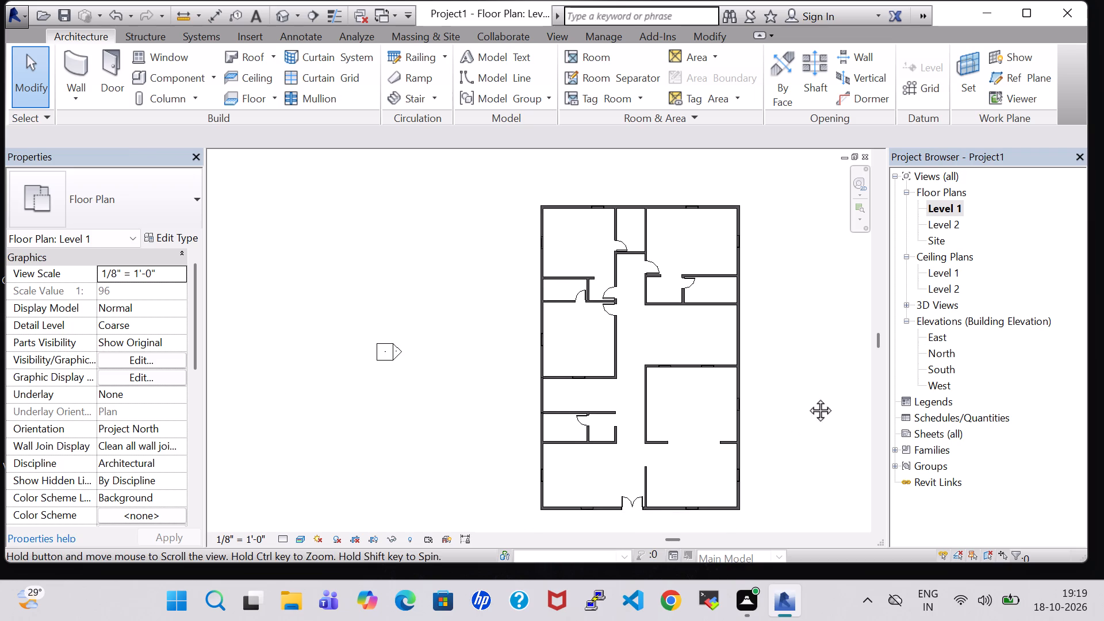
middle_click_drag(807, 397, 735, 355)
middle_click_drag(735, 355, 735, 378)
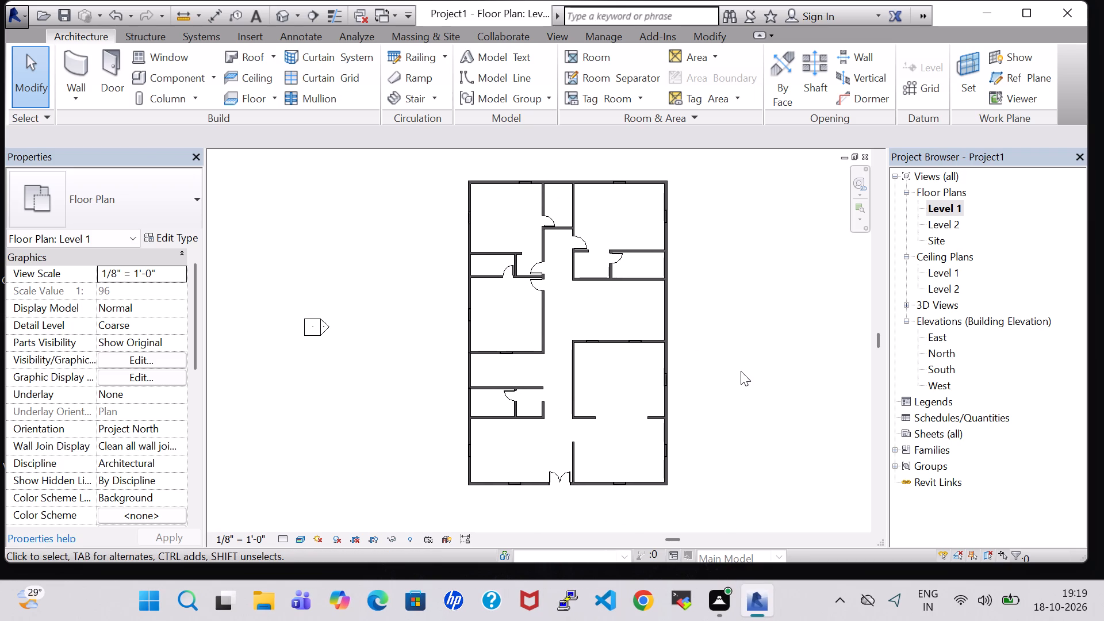
scroll(547, 413, "up", 5)
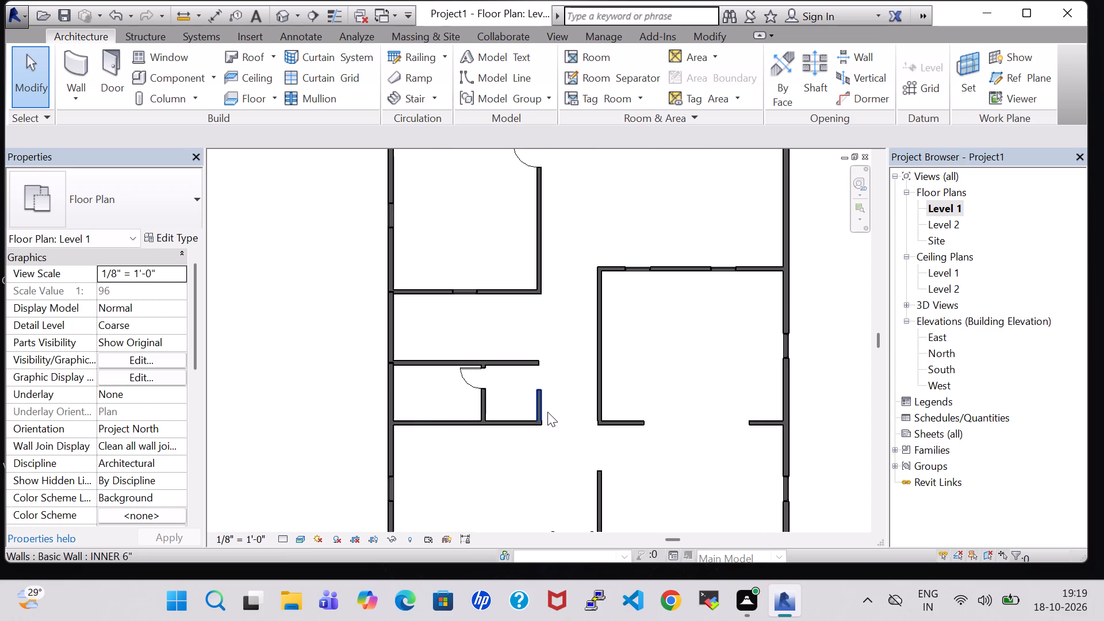
left_click(536, 396)
key("Down")
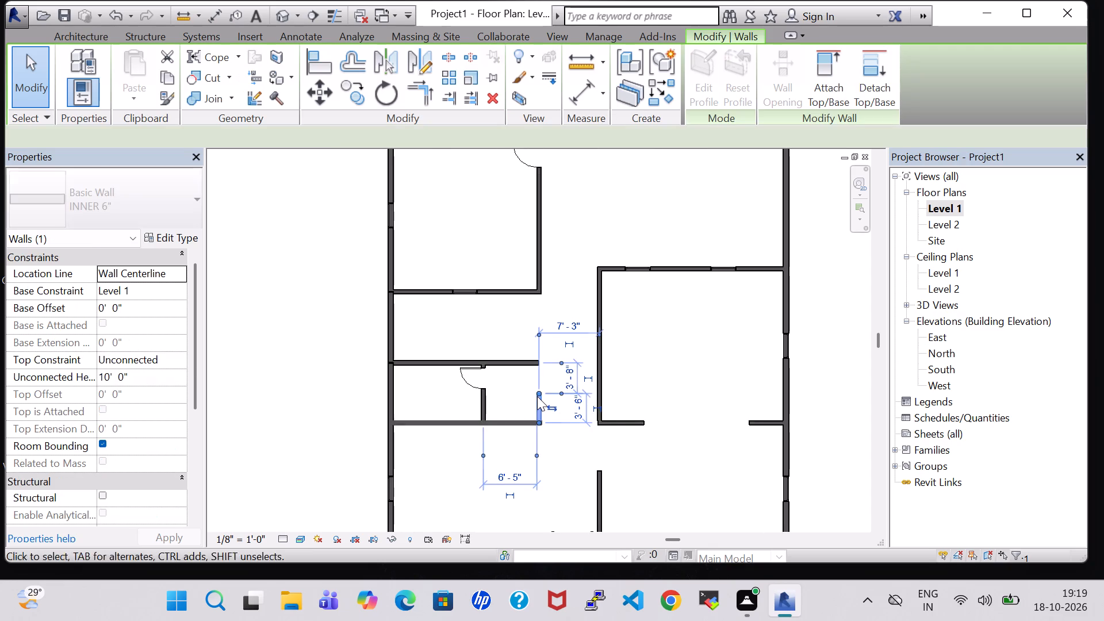
key("Down")
left_click(720, 385)
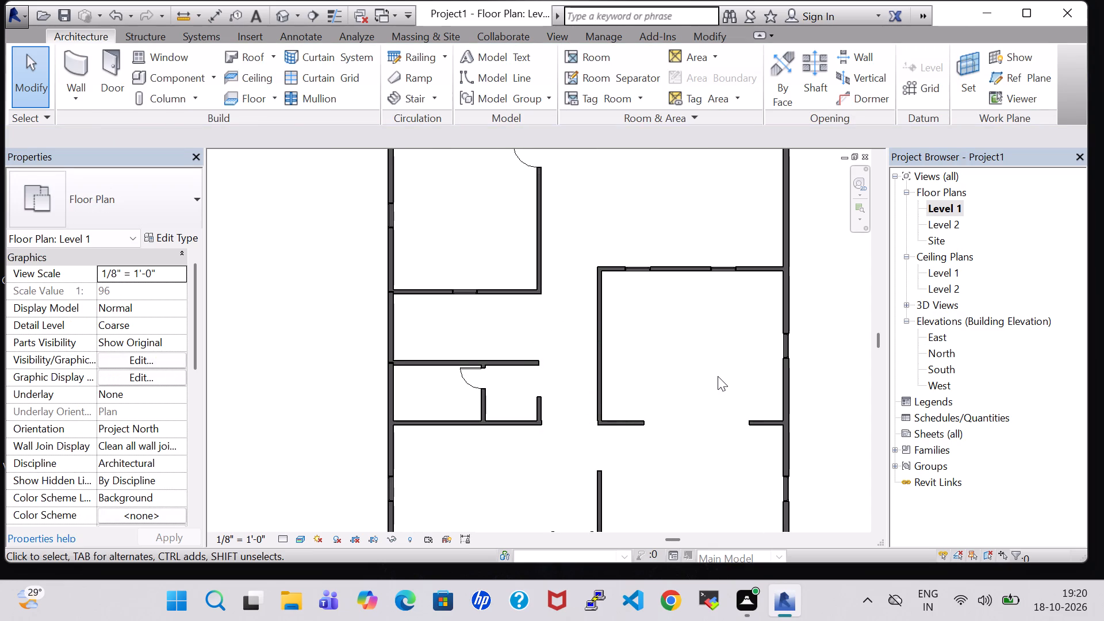
Set the Level 1 floor plan's visual style to Hidden Line.
scroll(718, 376, "down", 2)
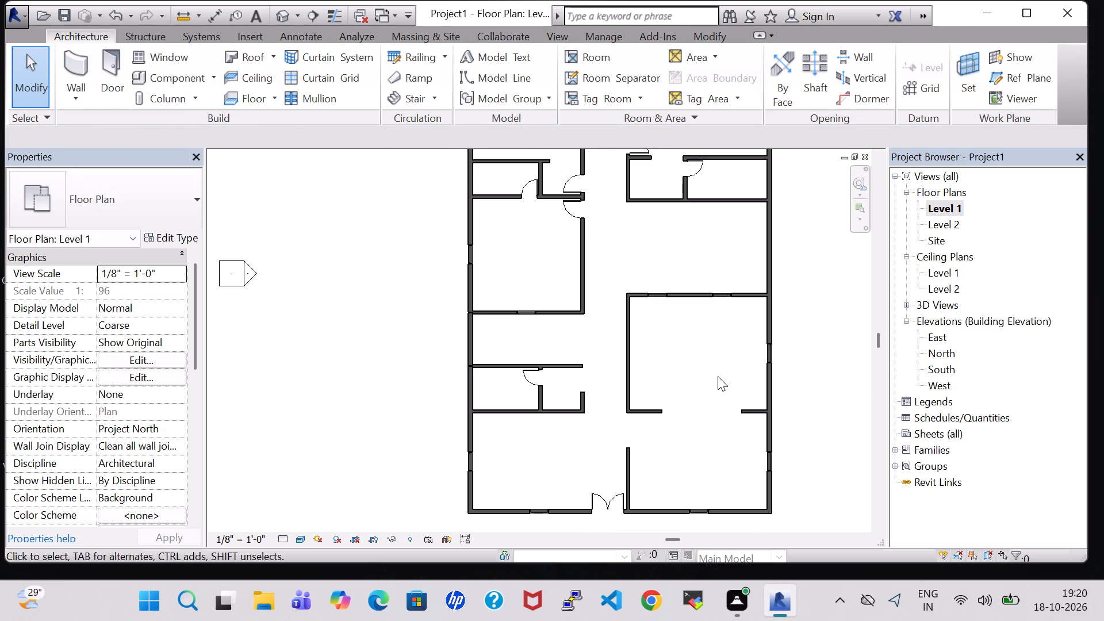
scroll(718, 377, "down", 2)
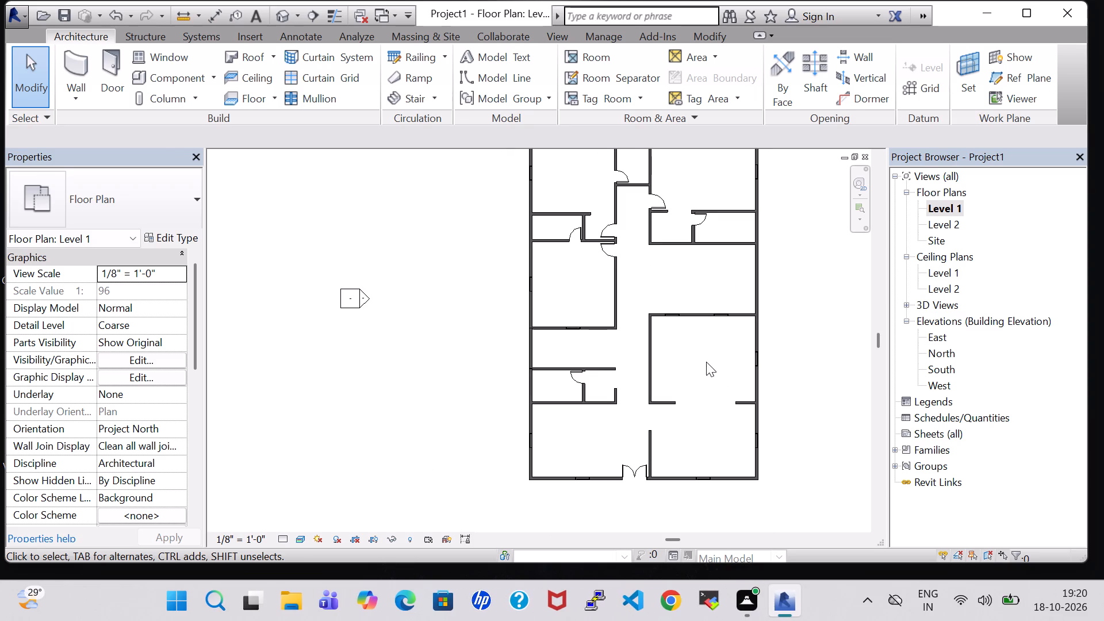
middle_click_drag(706, 362, 705, 402)
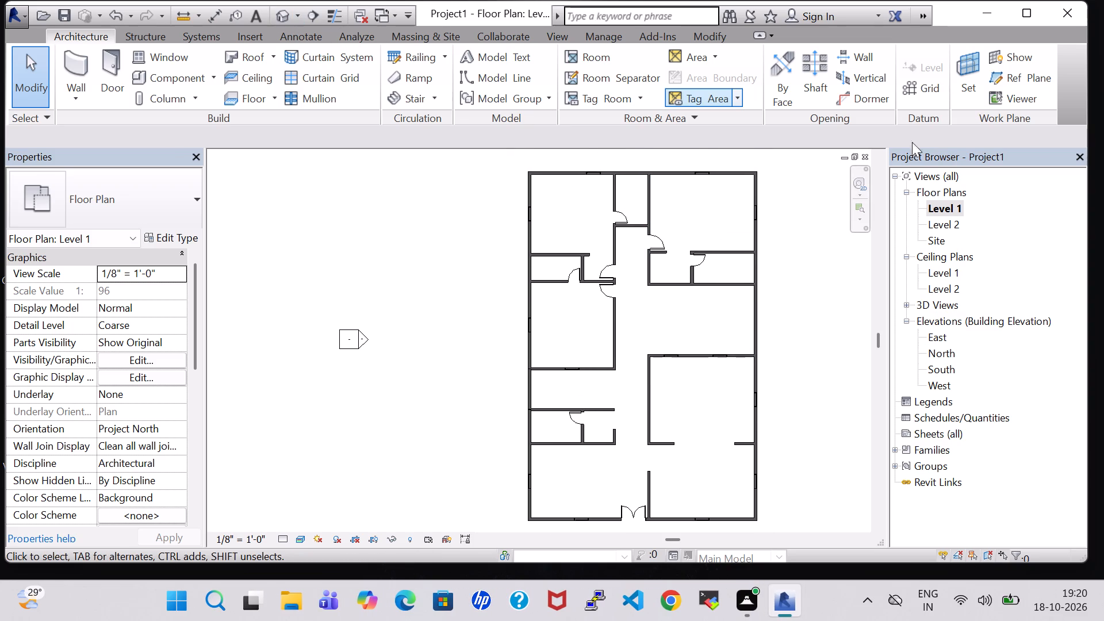
left_click(298, 537)
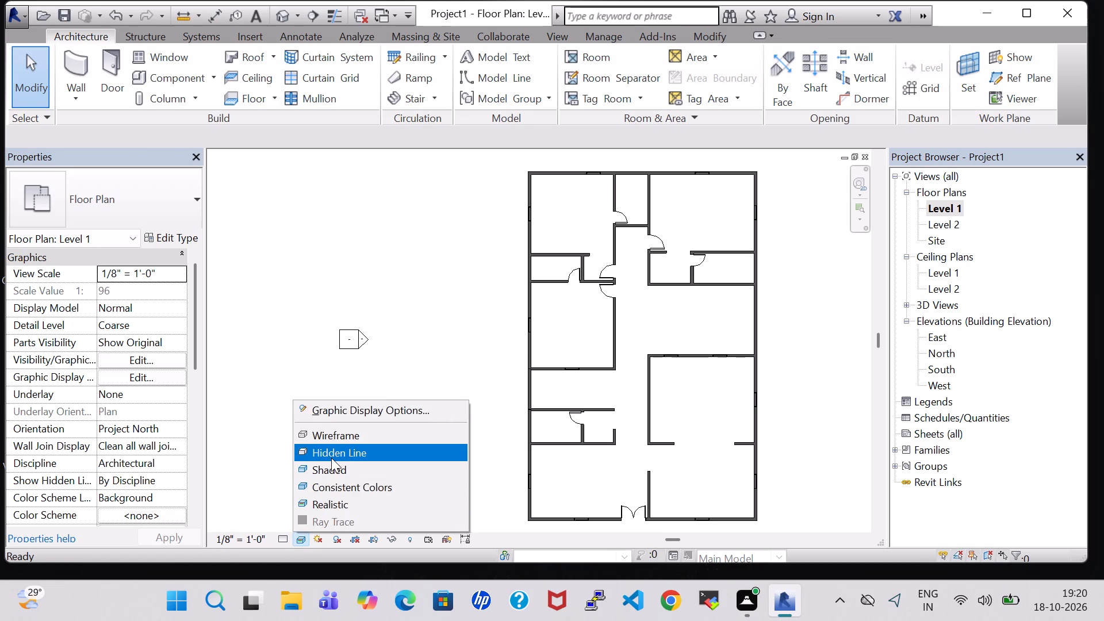
left_click(331, 456)
left_click(823, 319)
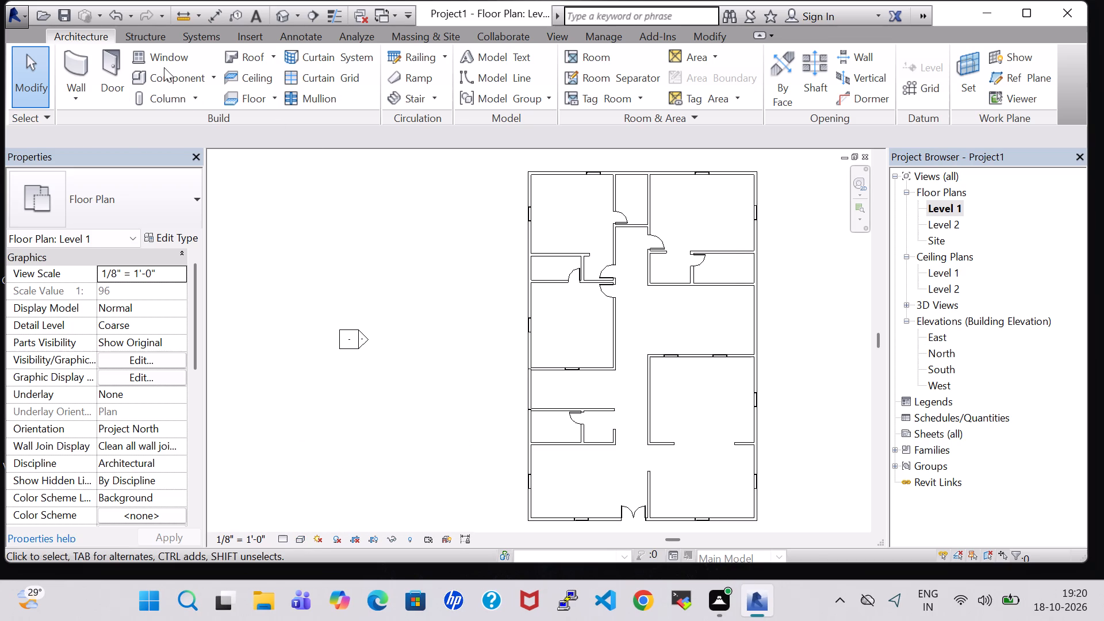
Load the Transom with Trim window family from the Windows folder of the US Imperial library.
left_click(177, 51)
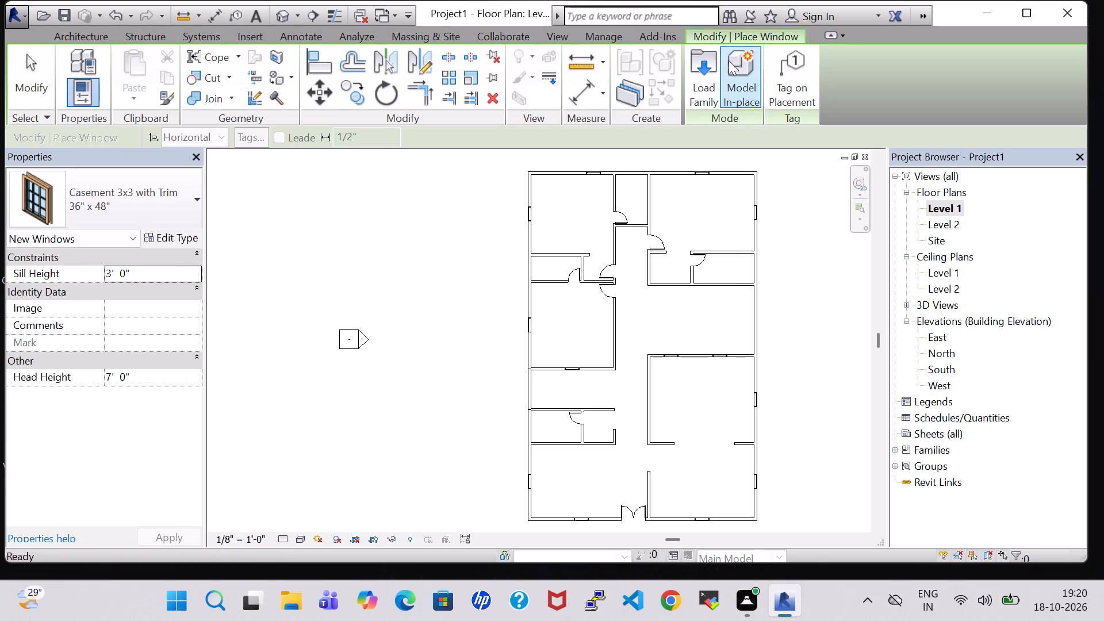
left_click(701, 70)
left_click(653, 377)
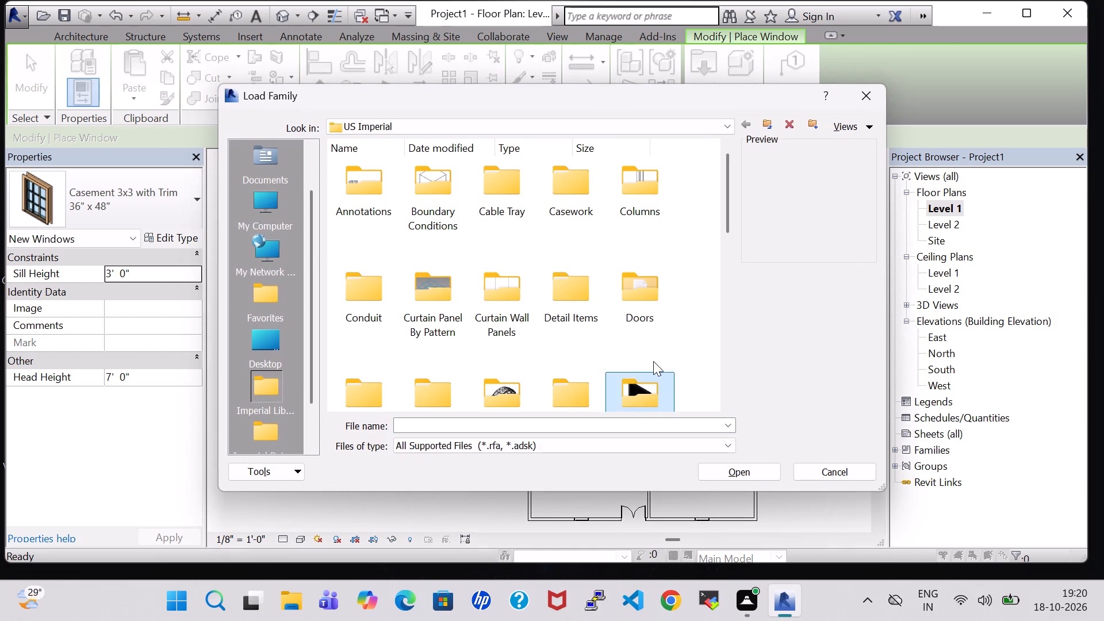
key("w")
double_click(497, 356)
scroll(539, 296, "down", 6)
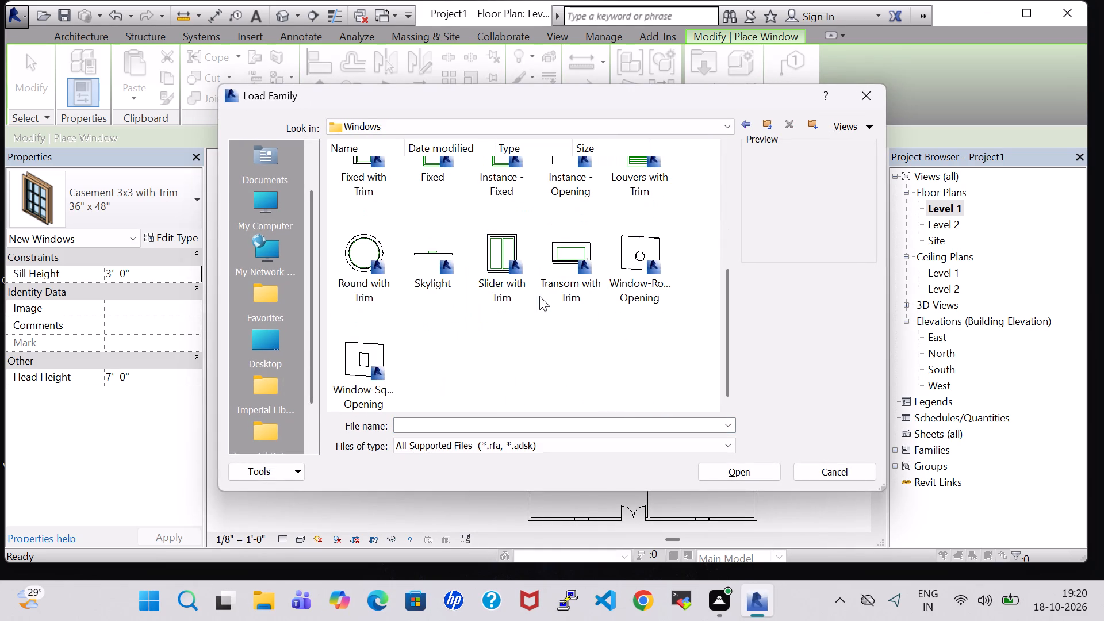
scroll(539, 296, "down", 1)
left_click(568, 260)
left_click(717, 470)
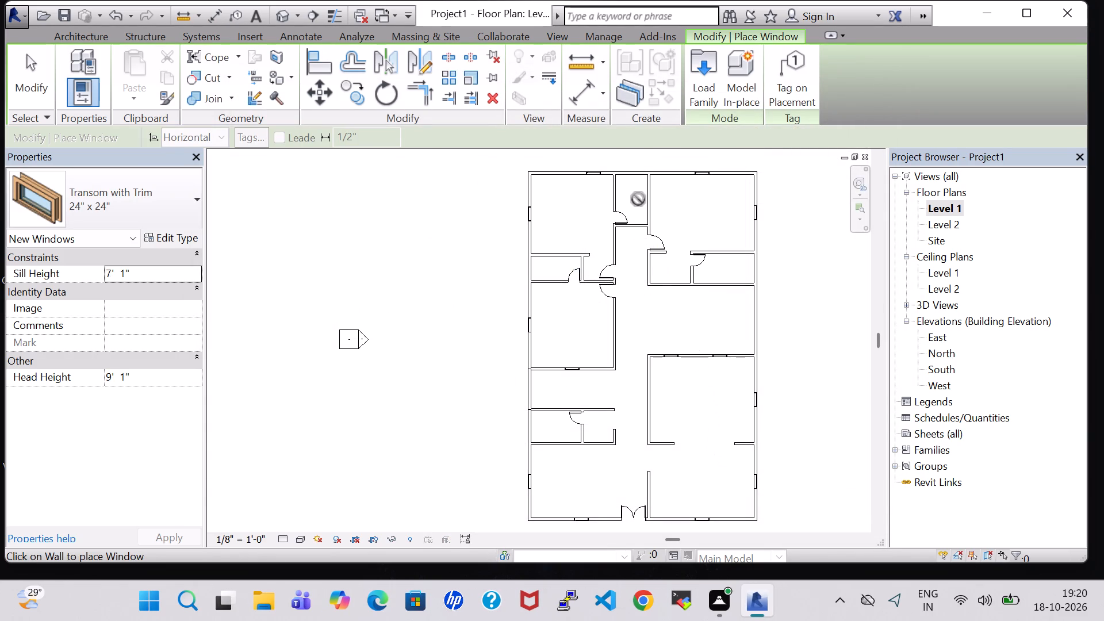
Place 24" x 24" Transom with Trim windows centred in the narrow north room's north wall and the small northwest room's west wall.
scroll(634, 177, "up", 5)
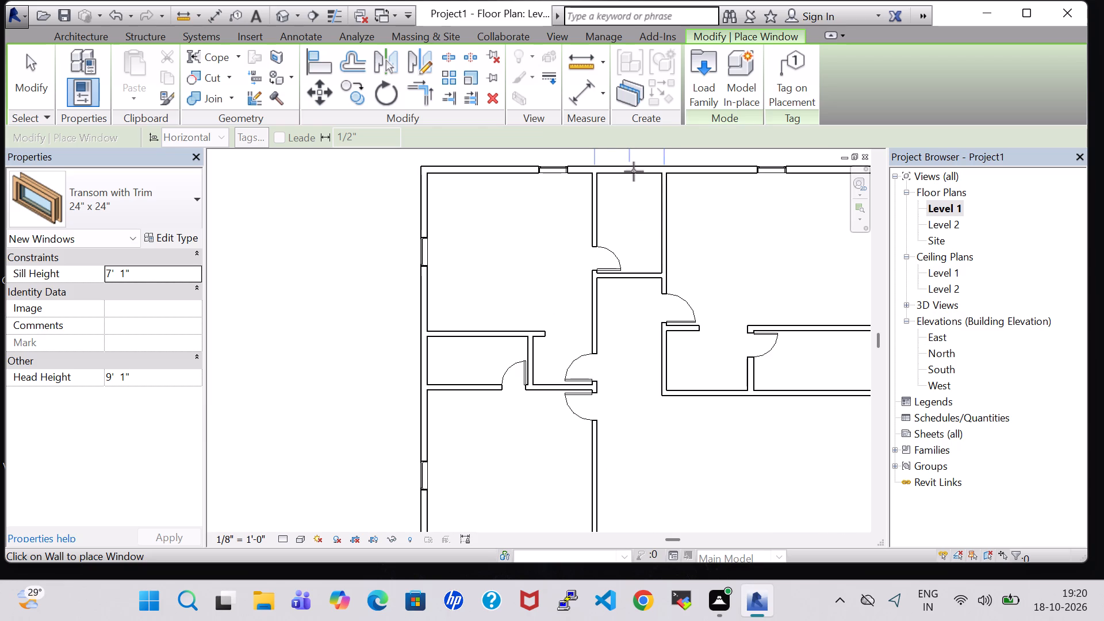
left_click(630, 169)
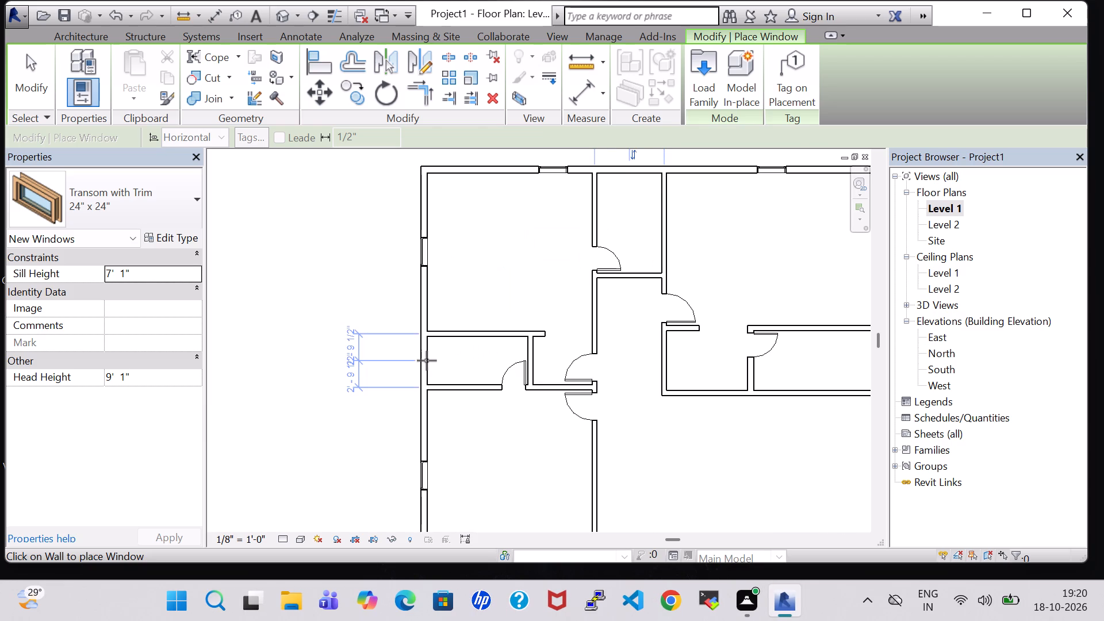
scroll(427, 359, "up", 3)
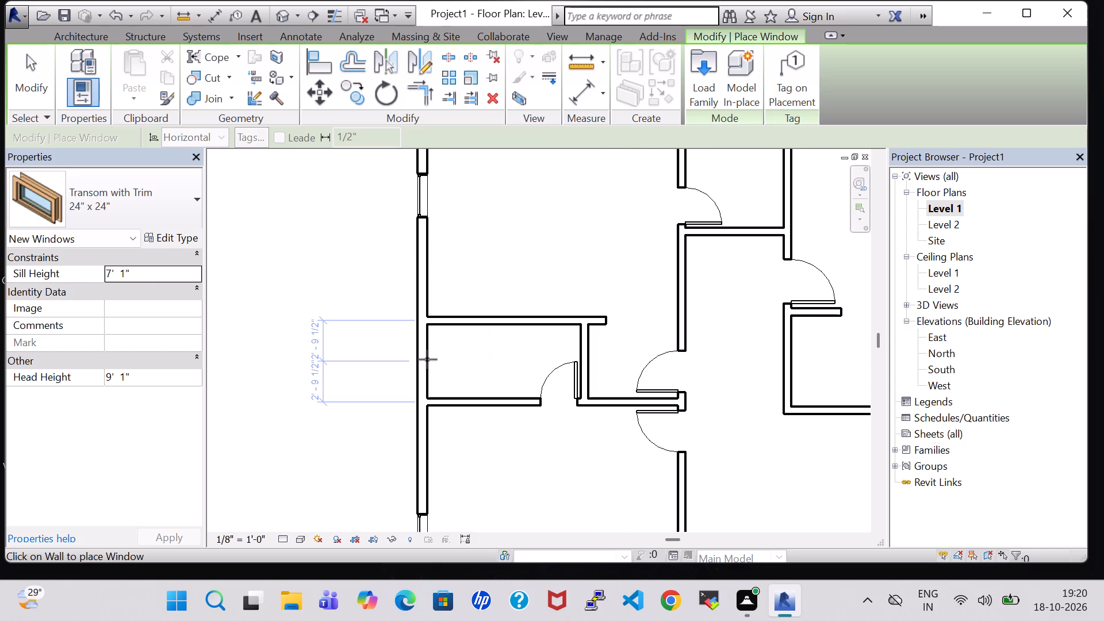
left_click(423, 359)
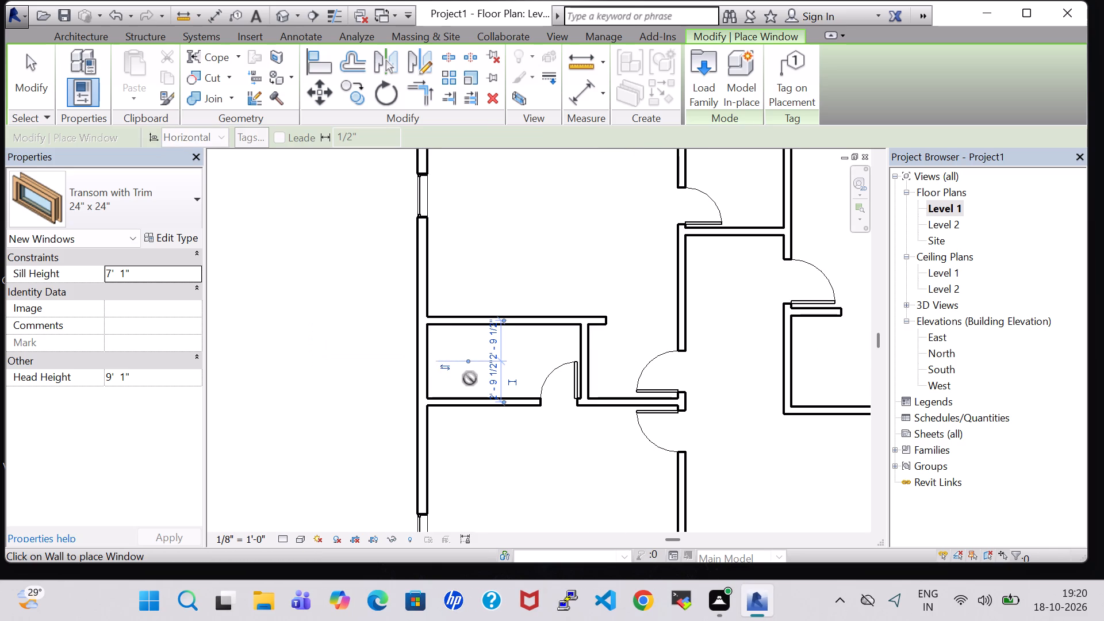
Place transom windows centred in the west walls of the open bay and the small southwest room, and in the small northeast room's east wall.
scroll(470, 378, "down", 2)
middle_click_drag(490, 443, 531, 217)
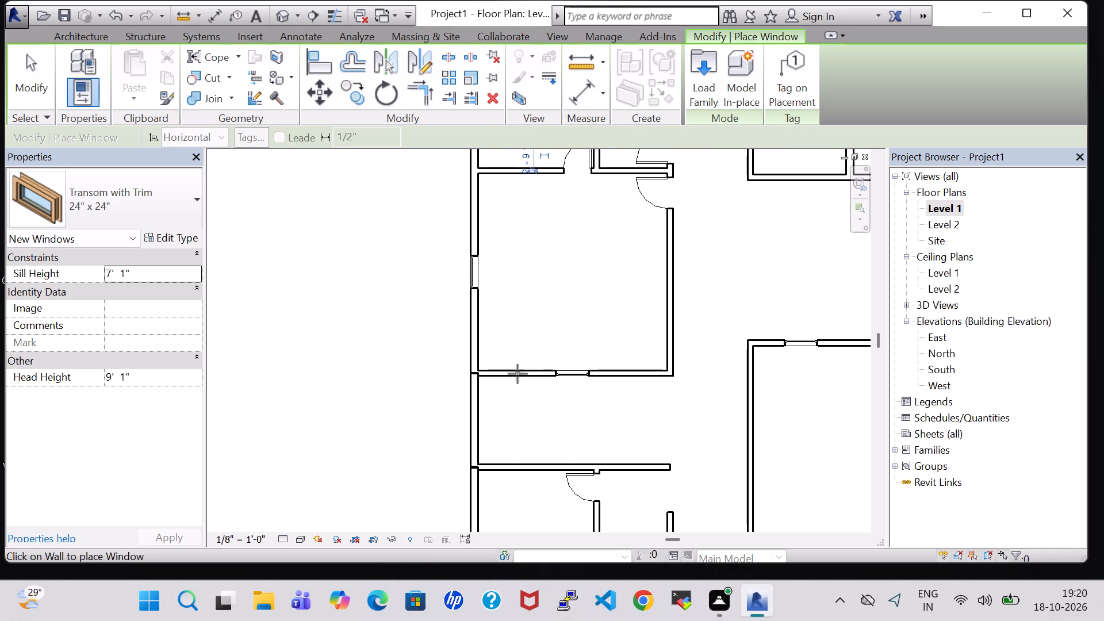
left_click(474, 423)
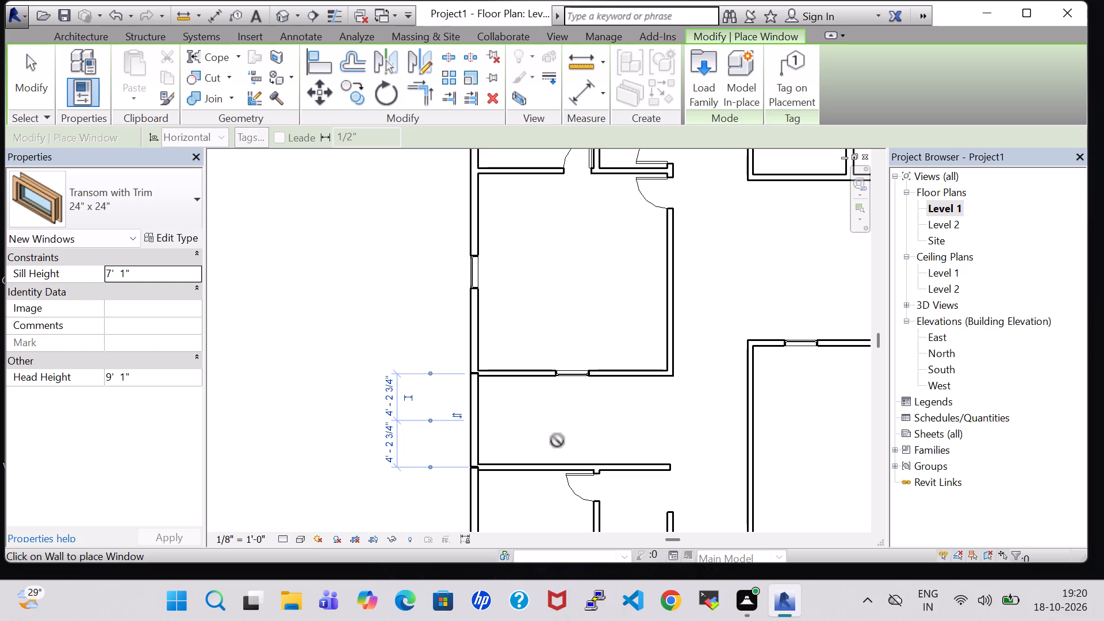
scroll(558, 436, "down", 3)
middle_click_drag(551, 431, 441, 354)
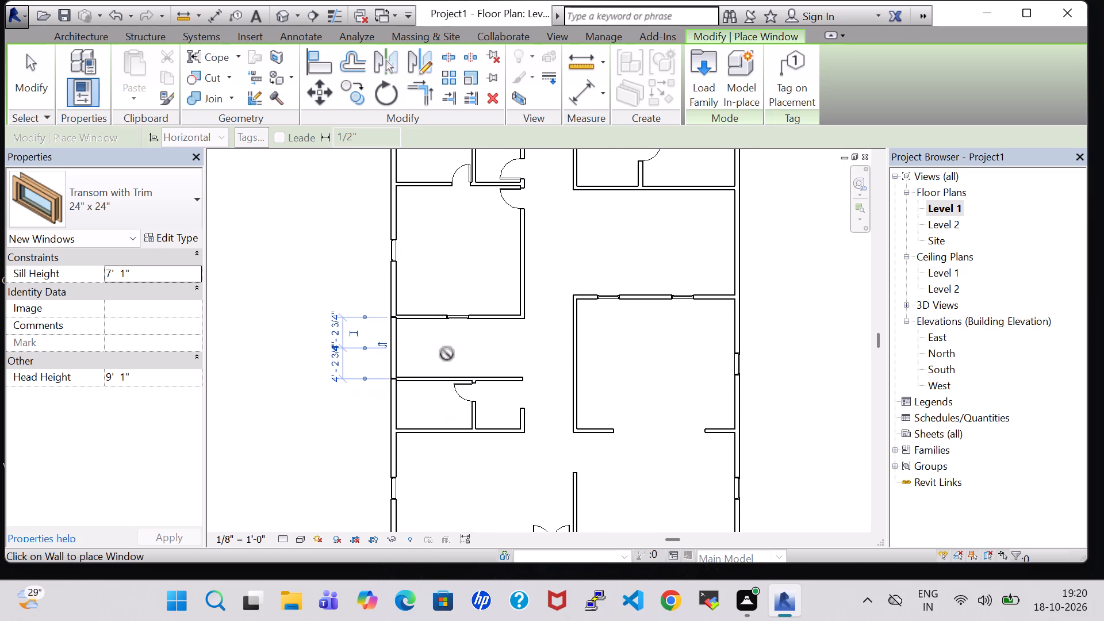
left_click(393, 407)
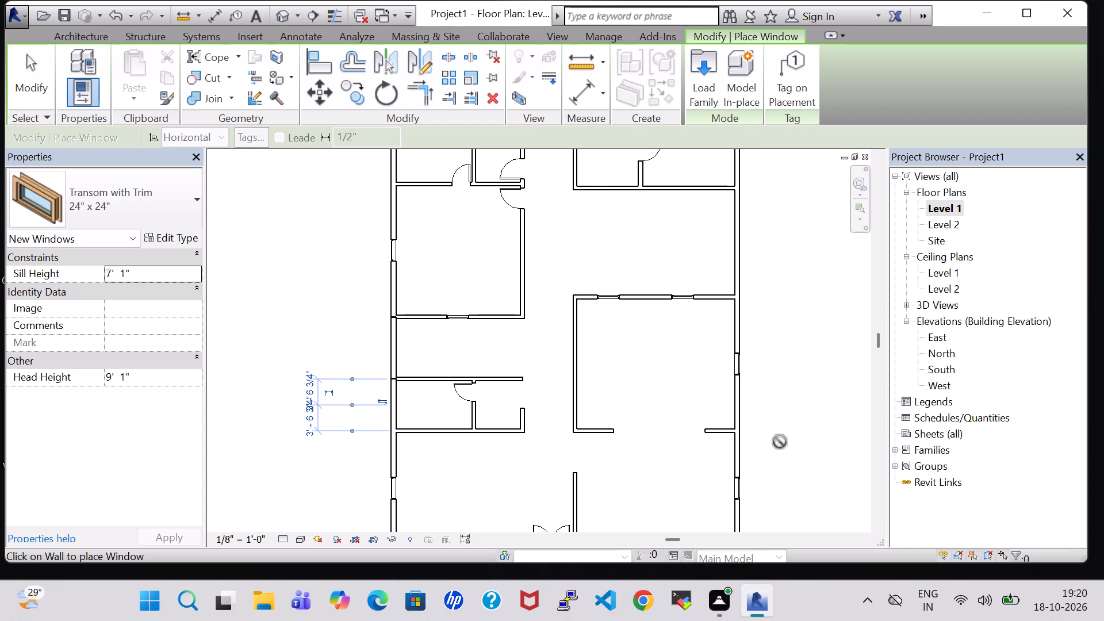
scroll(780, 442, "down", 1)
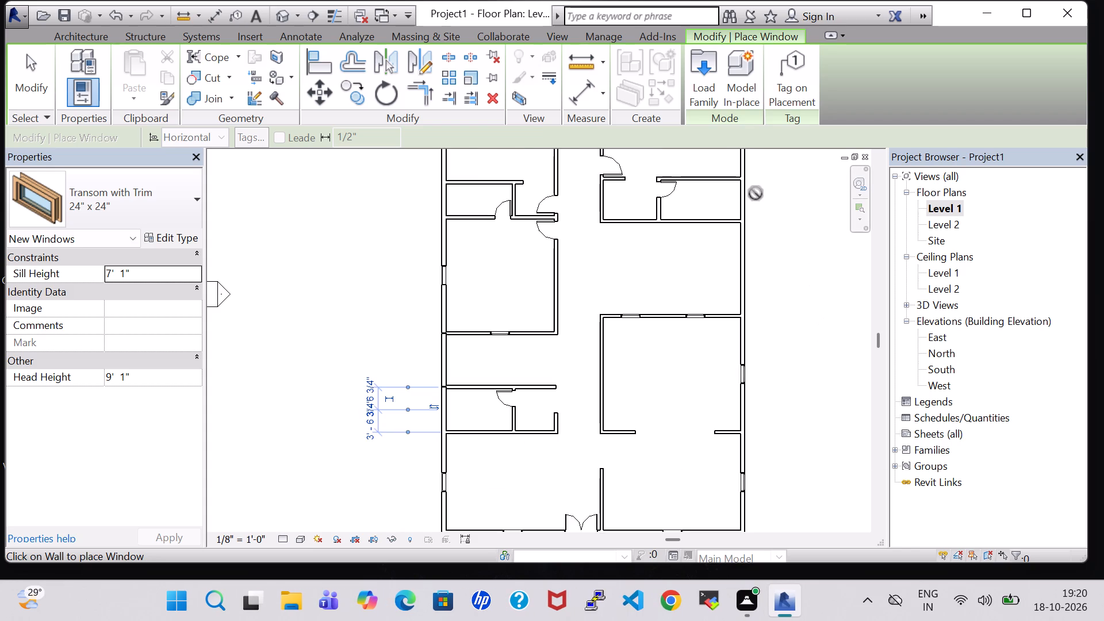
left_click(743, 198)
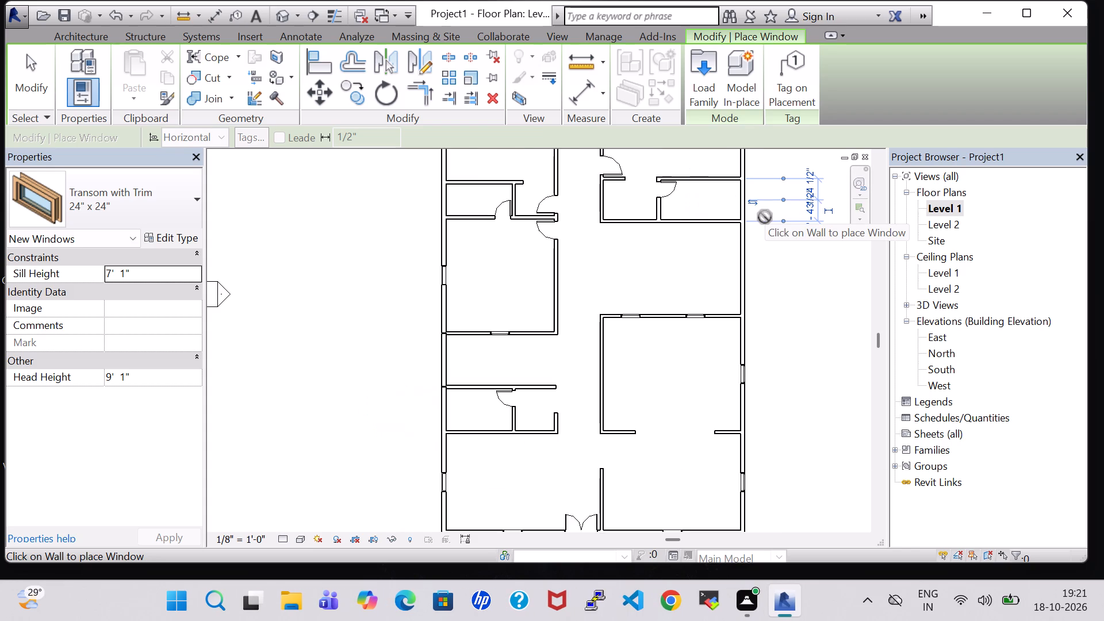
middle_click_drag(767, 259, 767, 404)
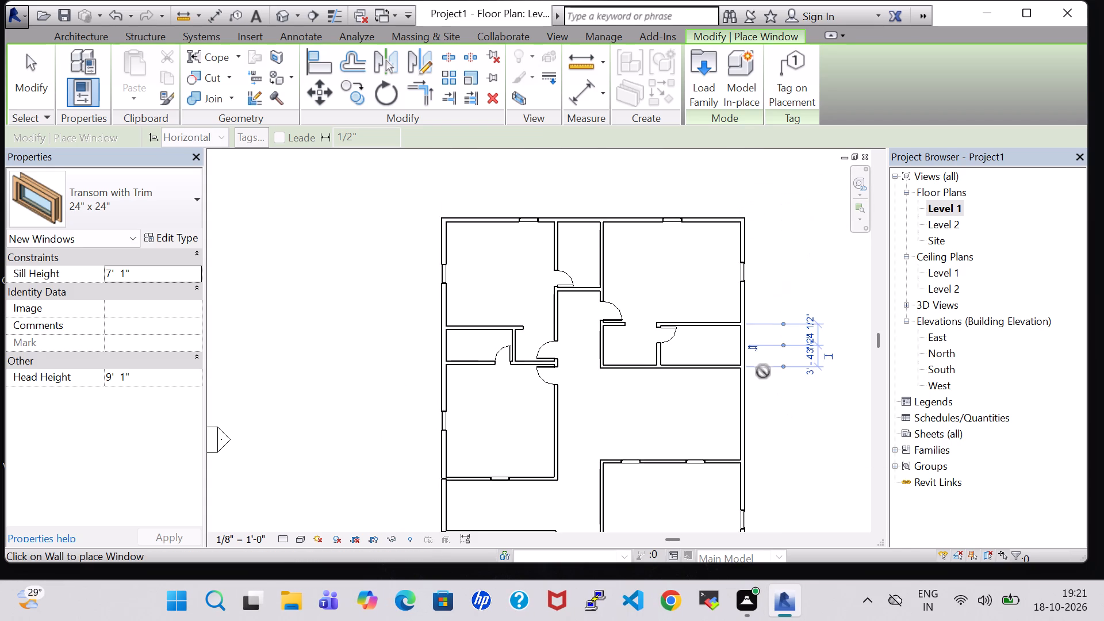
key("Escape")
key("Escape")
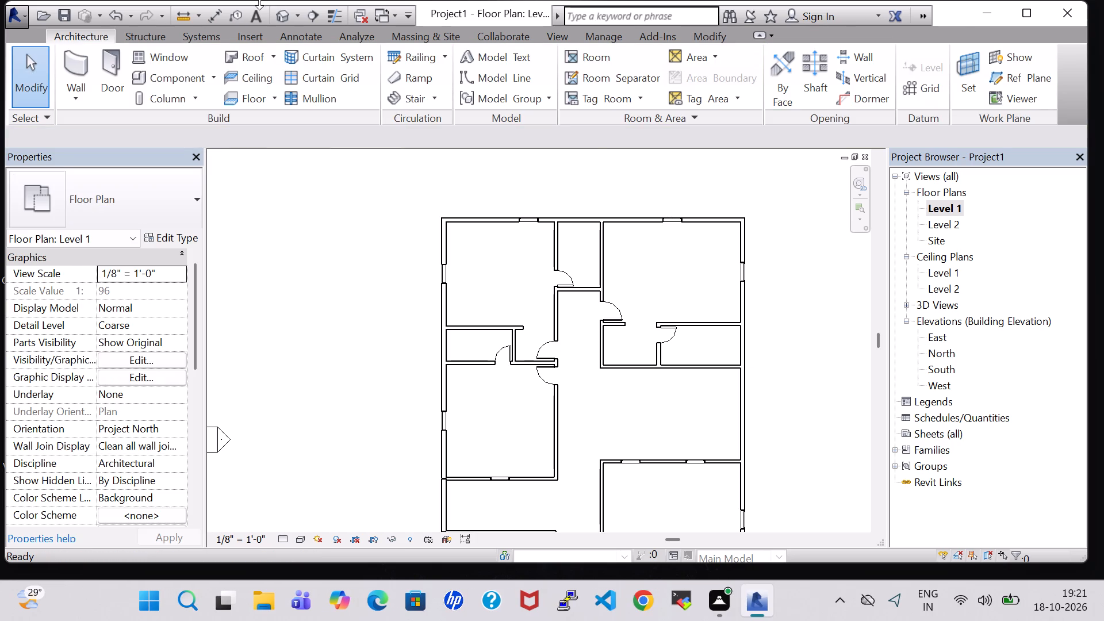
In the 3D view, delete the transom window in the west wall of the open bay between the two small west rooms.
left_click(286, 14)
middle_click_drag(304, 320, 448, 317, "shift")
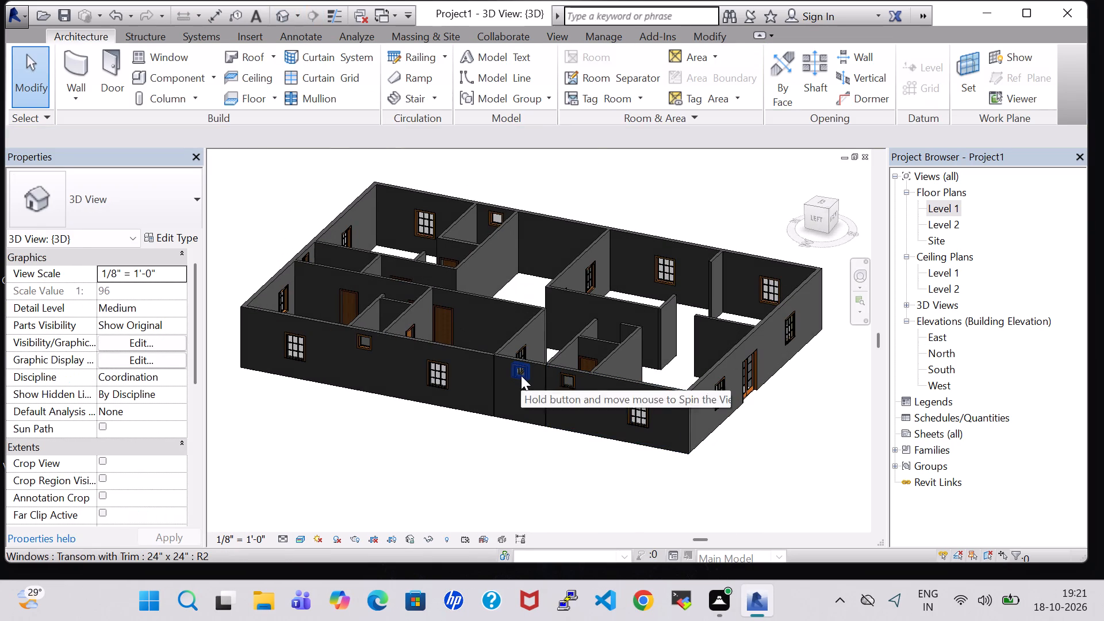
left_click(521, 375)
key("Delete")
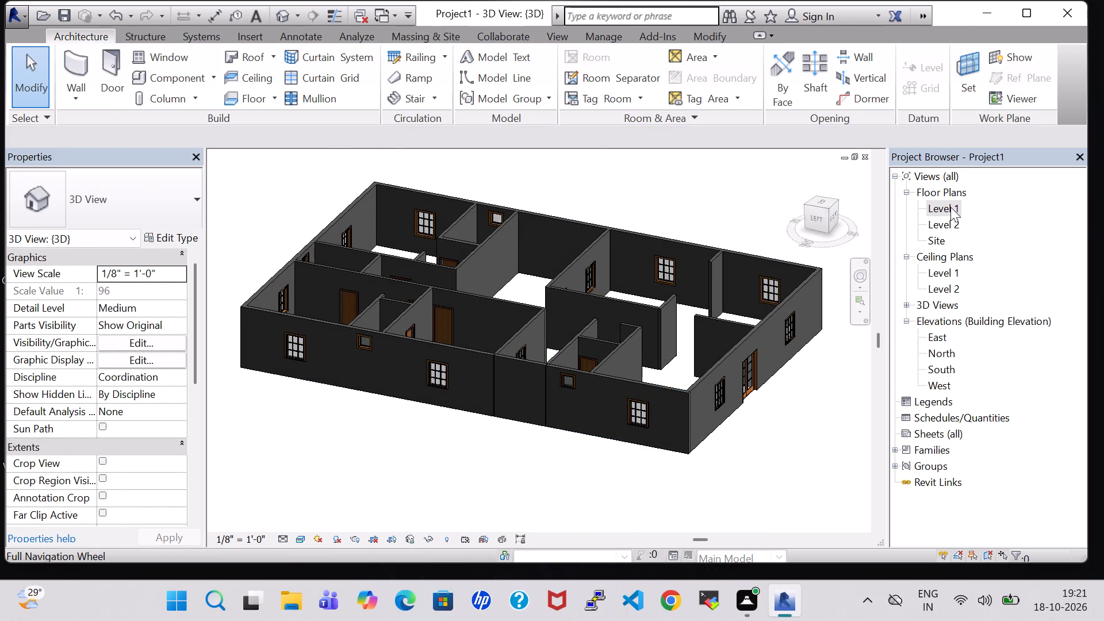
In the Level 1 floor plan, load the Bed-Box component family from the Furniture Beds folder of the US Imperial library.
double_click(950, 207)
scroll(642, 299, "down", 2)
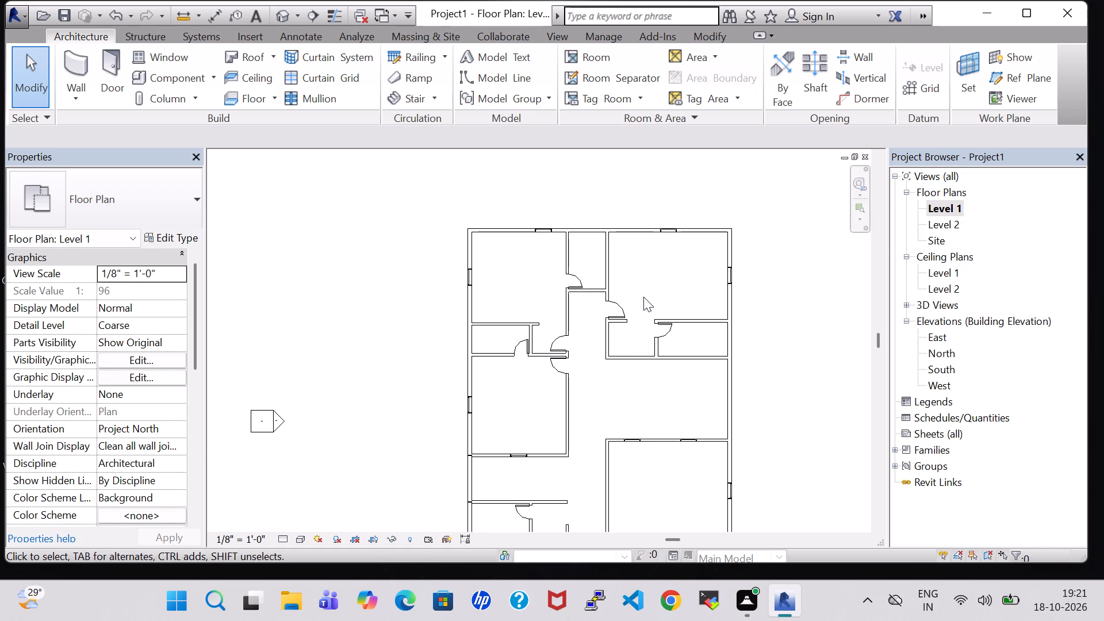
middle_click_drag(764, 325, 734, 267)
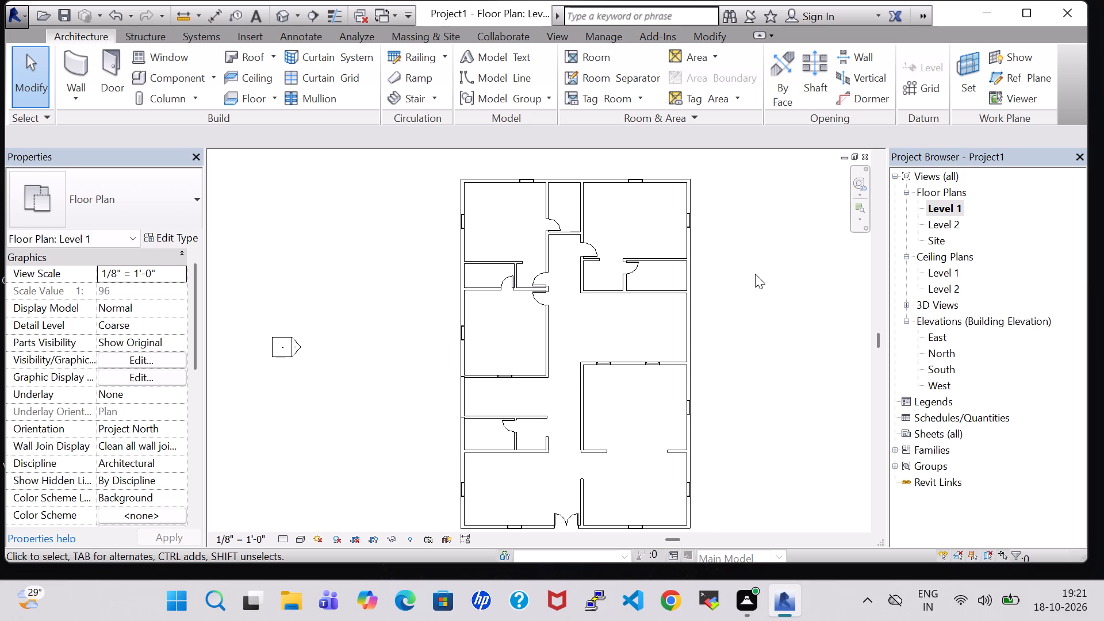
middle_click_drag(755, 274, 780, 398)
middle_click_drag(784, 392, 774, 324)
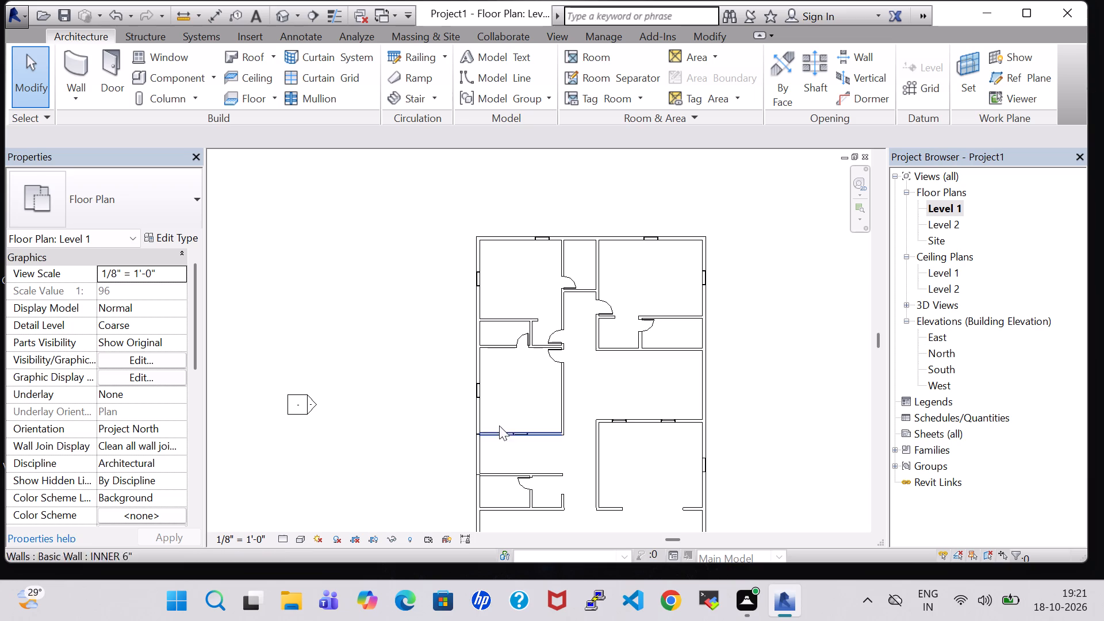
left_click(181, 76)
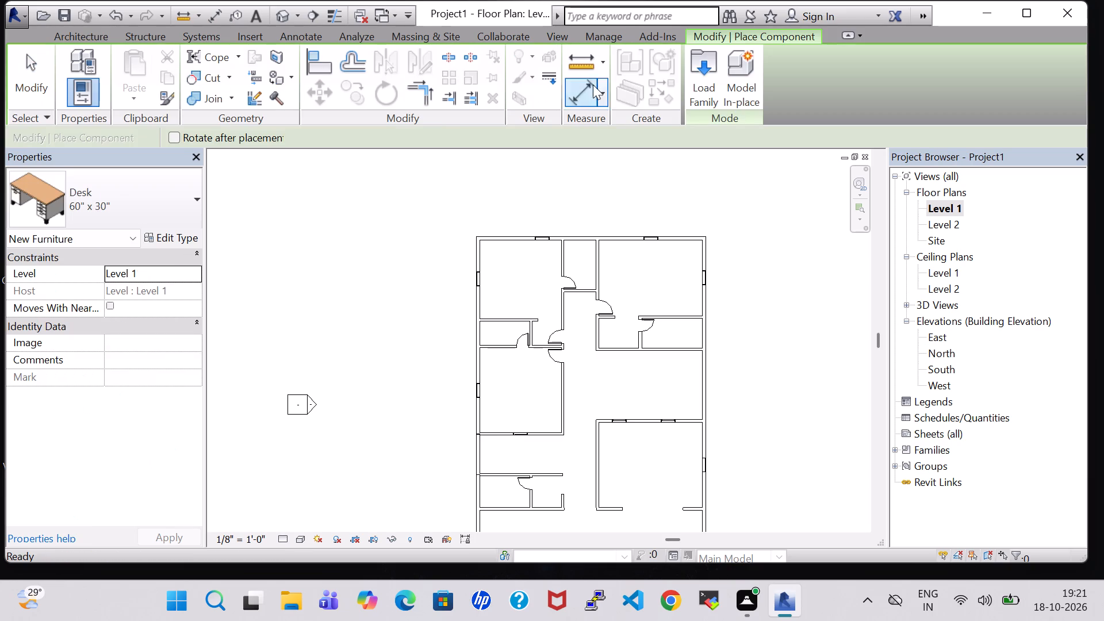
left_click(695, 83)
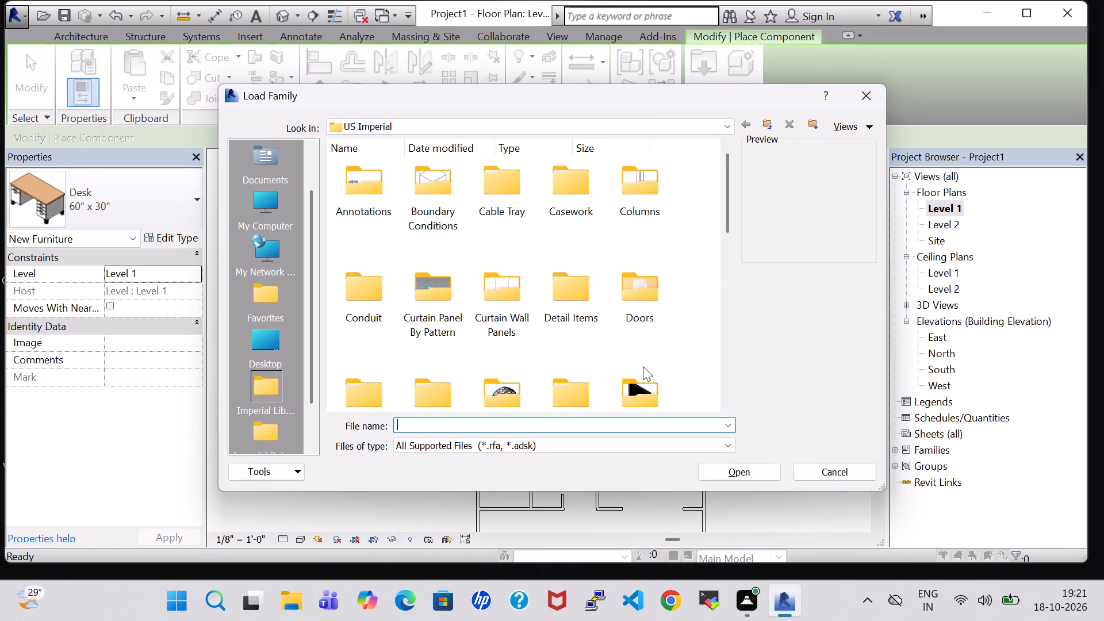
scroll(643, 367, "down", 1)
double_click(669, 238)
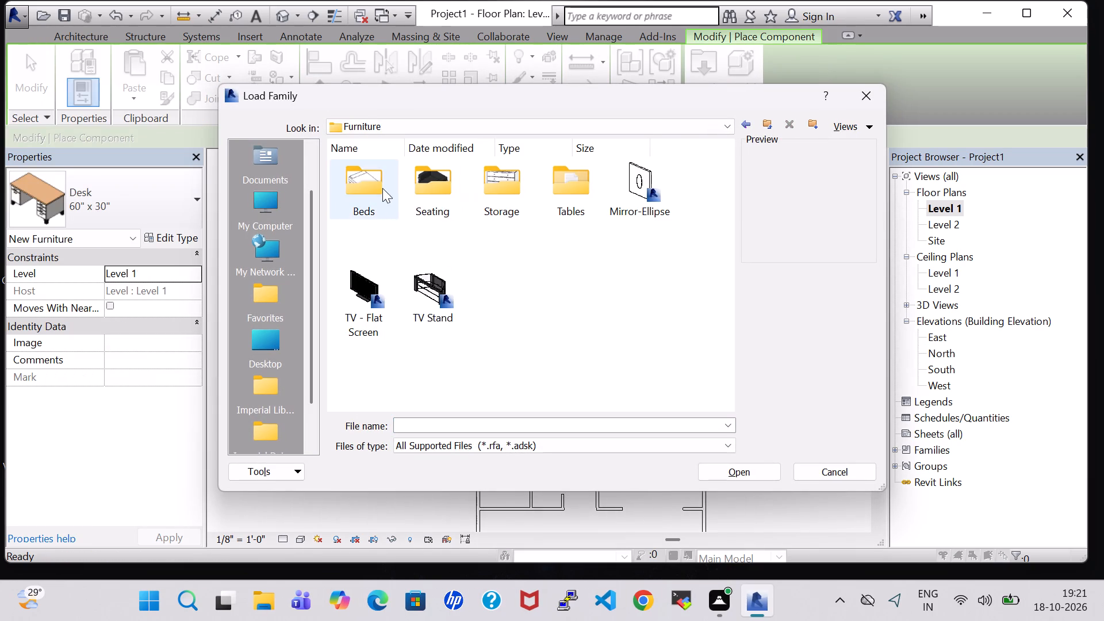
double_click(379, 188)
left_click(370, 190)
left_click(726, 474)
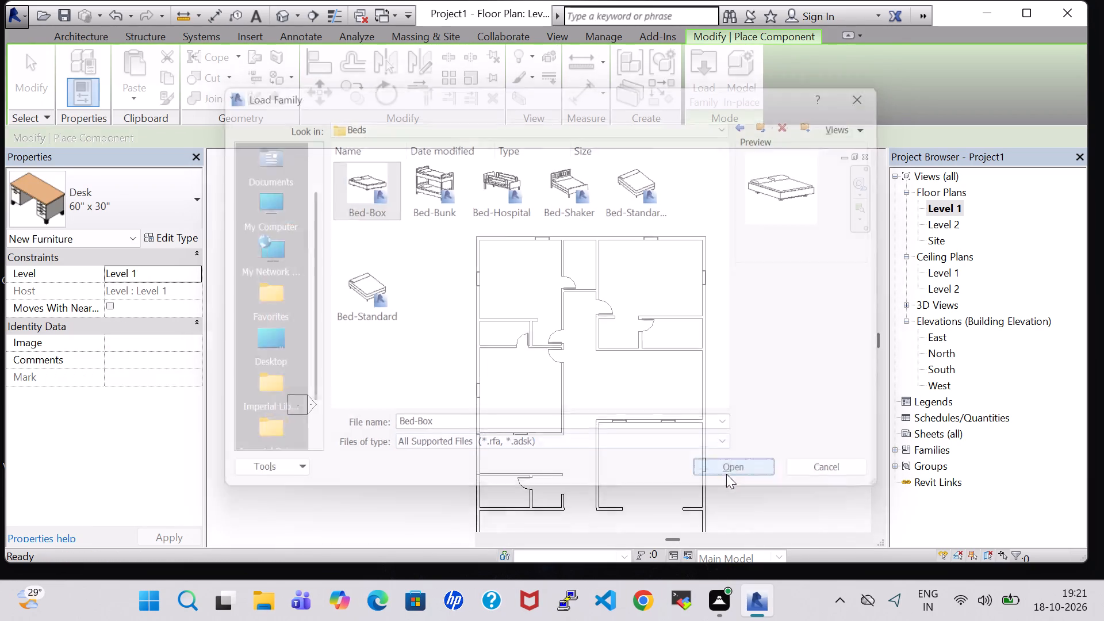
Place a Double 53" x 74" Bed-Box in the northwest bedroom with its head near the north wall.
scroll(528, 279, "up", 1)
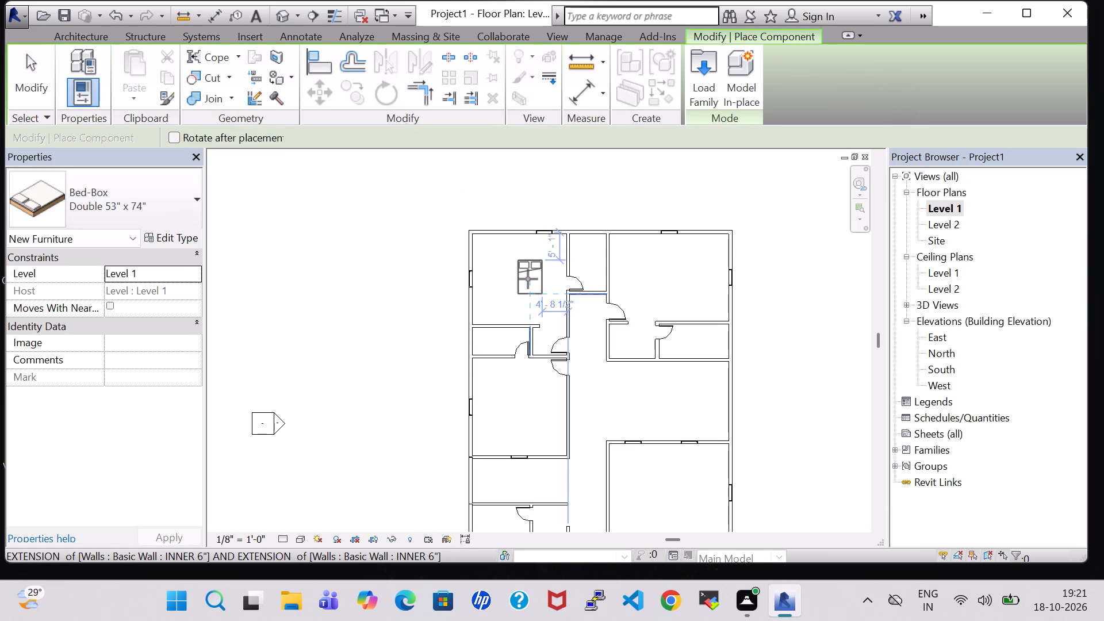
scroll(528, 279, "up", 7)
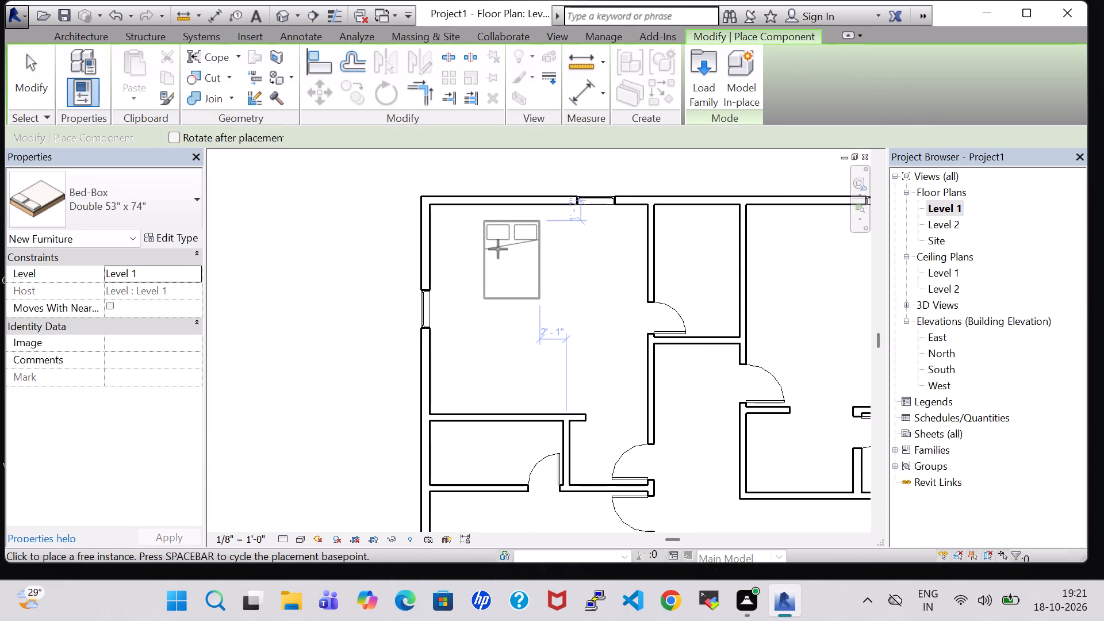
left_click(503, 240)
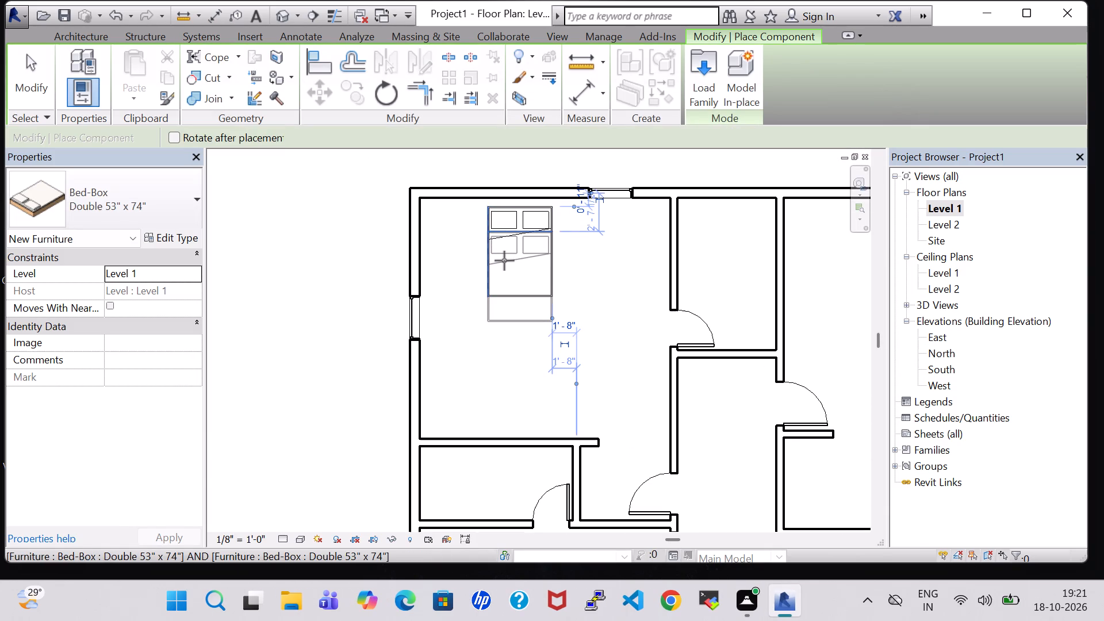
key("Escape")
key("Escape")
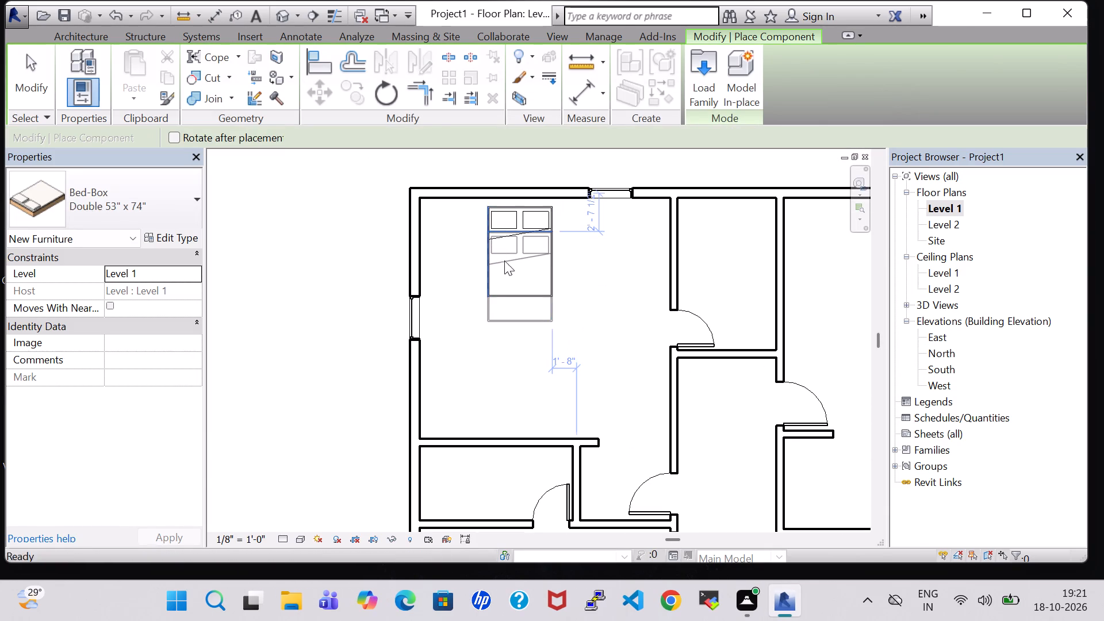
Load the Table-End component family from the Furniture Tables folder of the US Imperial library.
left_click(168, 70)
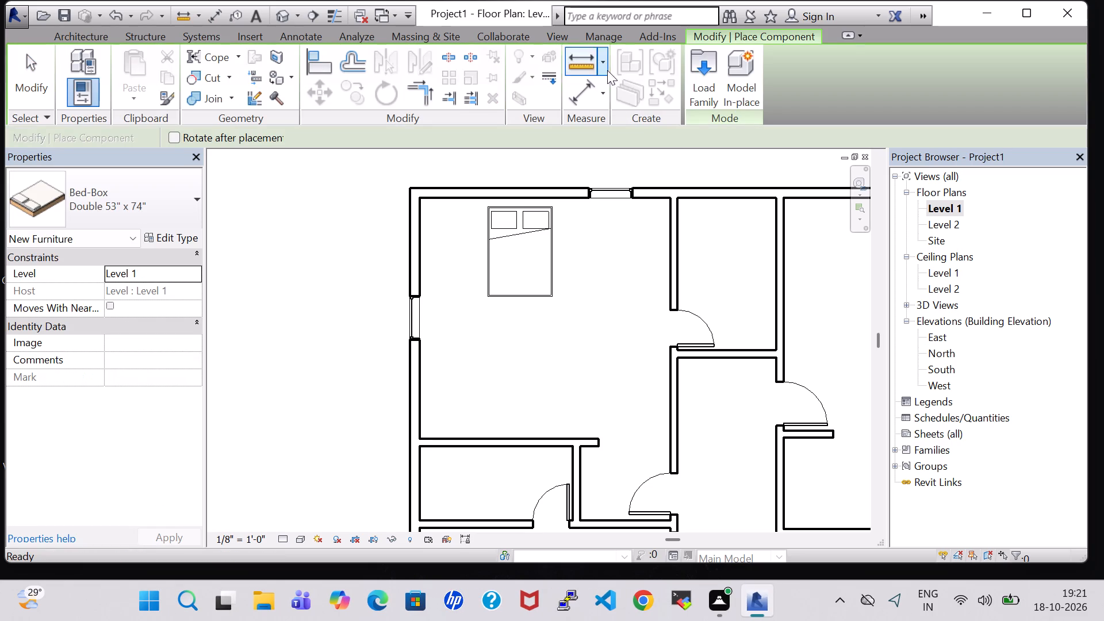
left_click(696, 74)
double_click(618, 377)
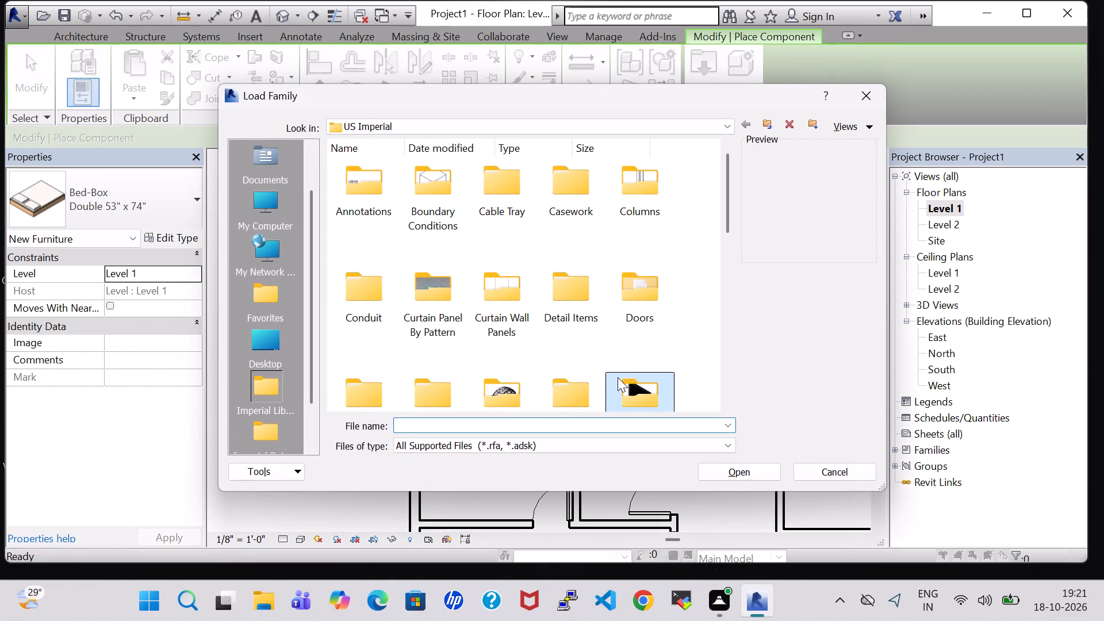
double_click(573, 200)
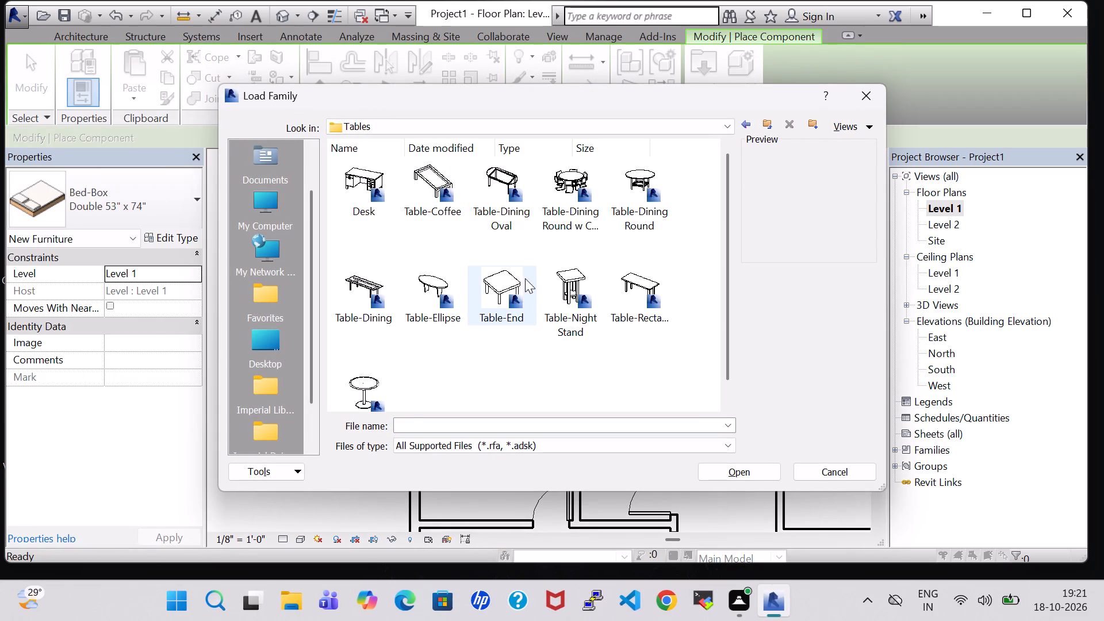
left_click(516, 282)
left_click(730, 463)
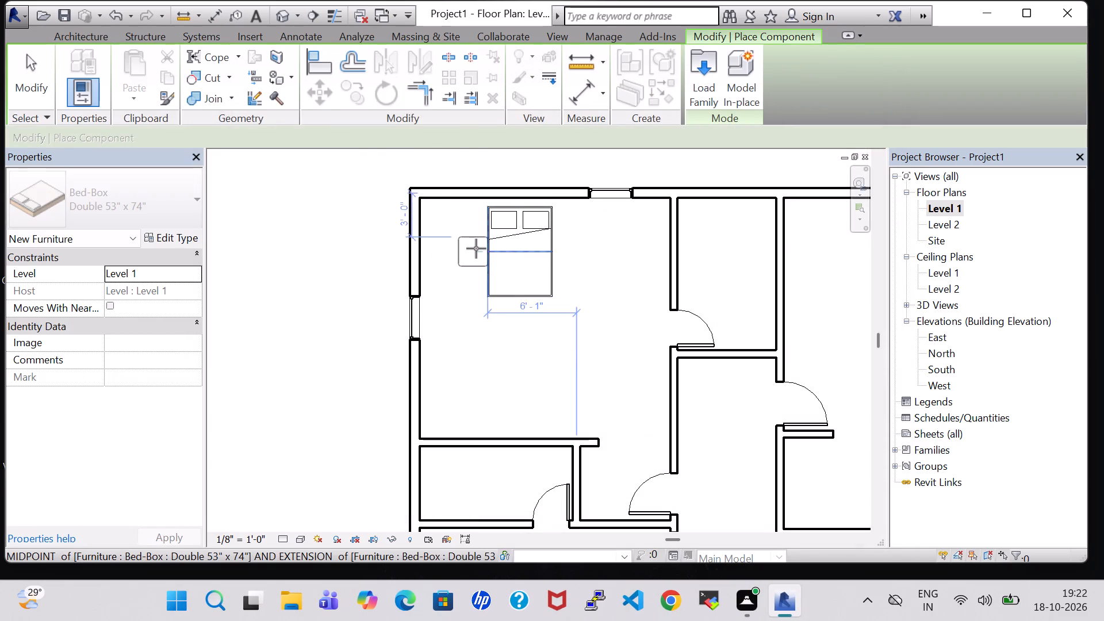
Place two 24" x 24" Table-End side tables, one on each side of the bed, aligned with its head.
scroll(475, 248, "up", 5)
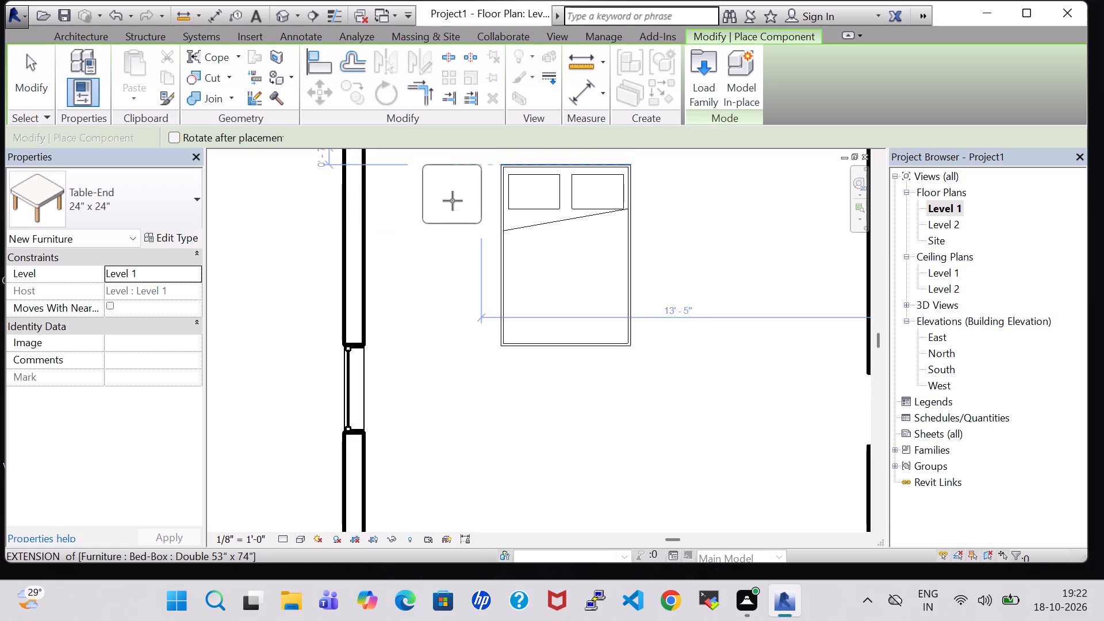
left_click(461, 198)
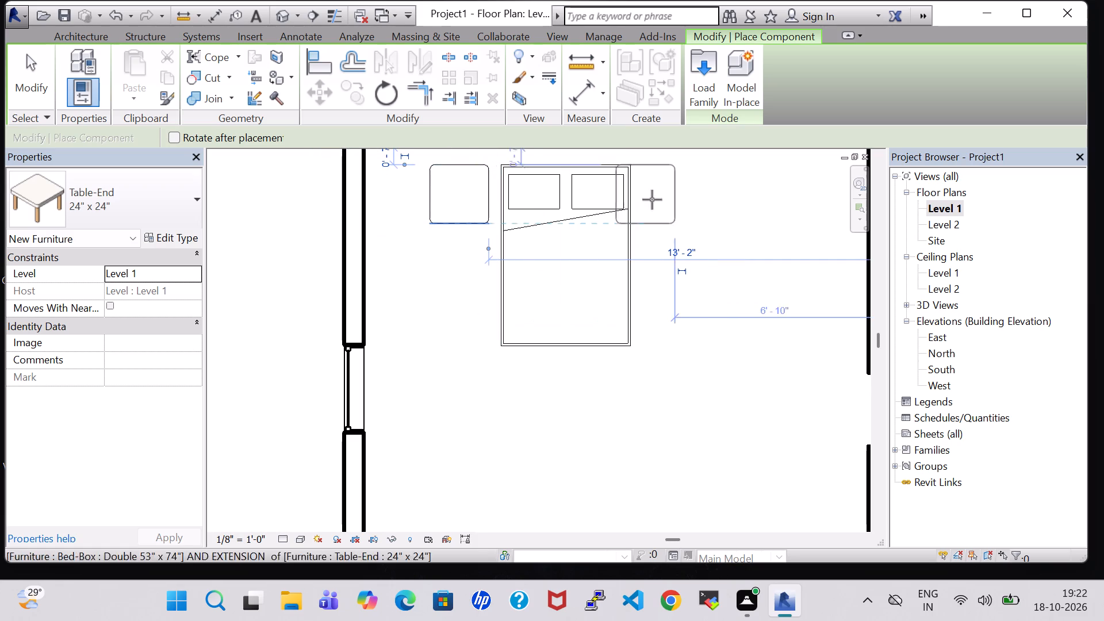
left_click(680, 200)
key("Escape")
key("Escape")
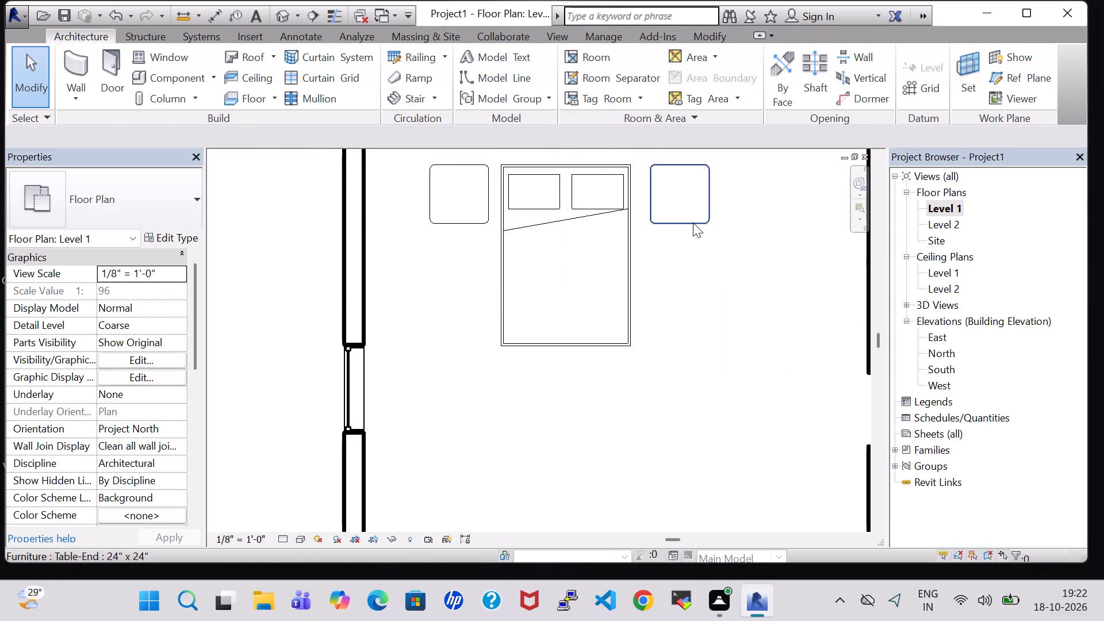
Set the Table-End 24" x 24" type's height to 2' 0" and check that the west table's type matches.
left_click(693, 223)
left_click(185, 236)
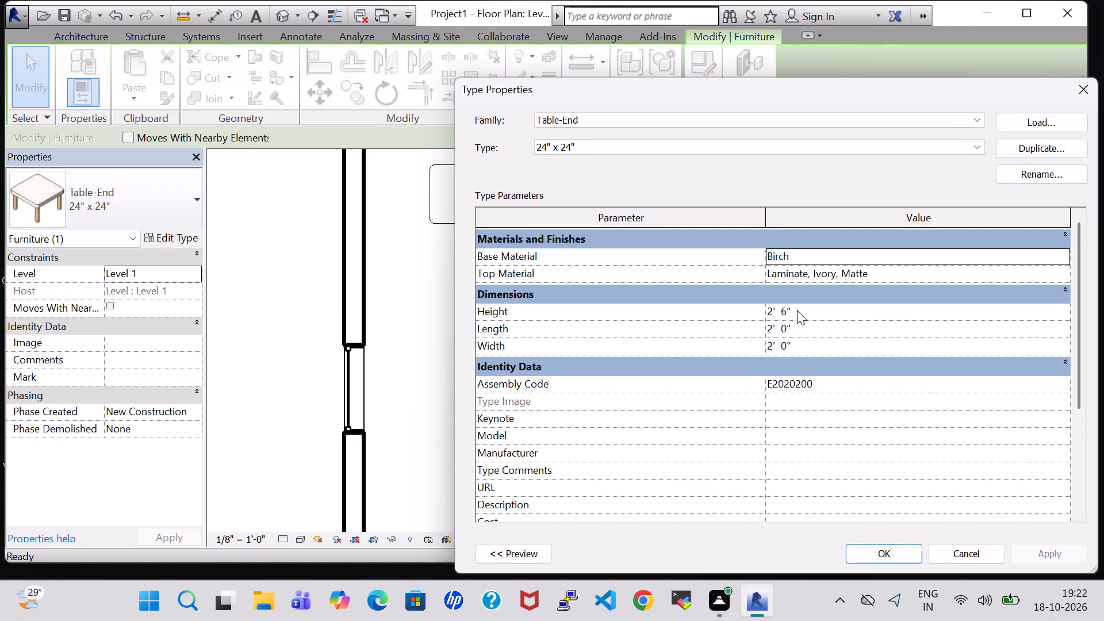
left_click(785, 311)
left_click(785, 311)
key("BackSpace")
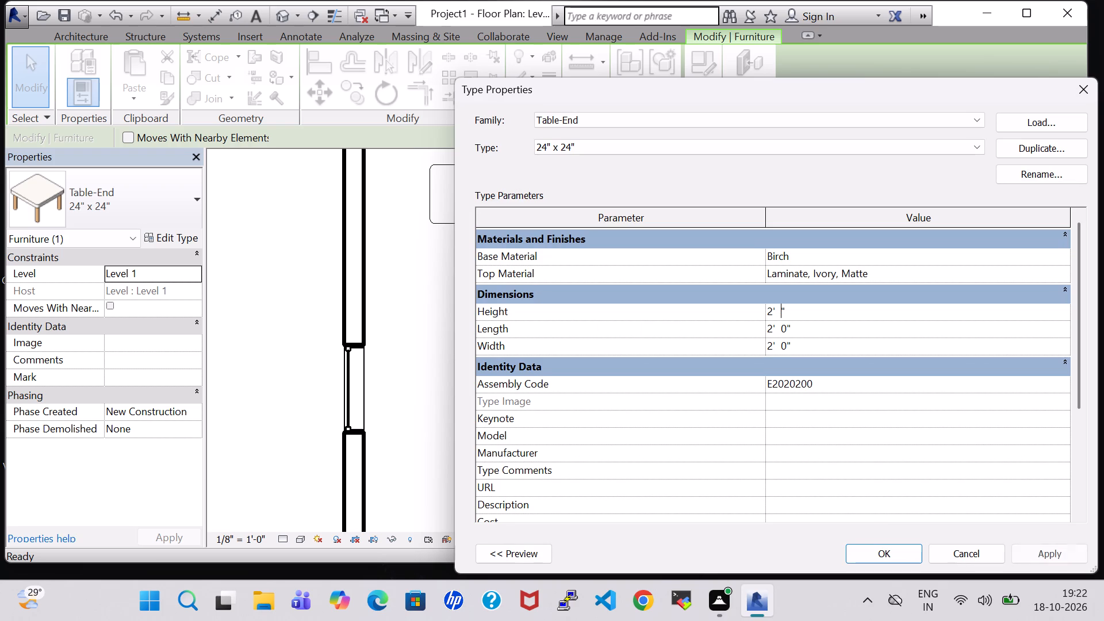
key("0")
left_click(894, 551)
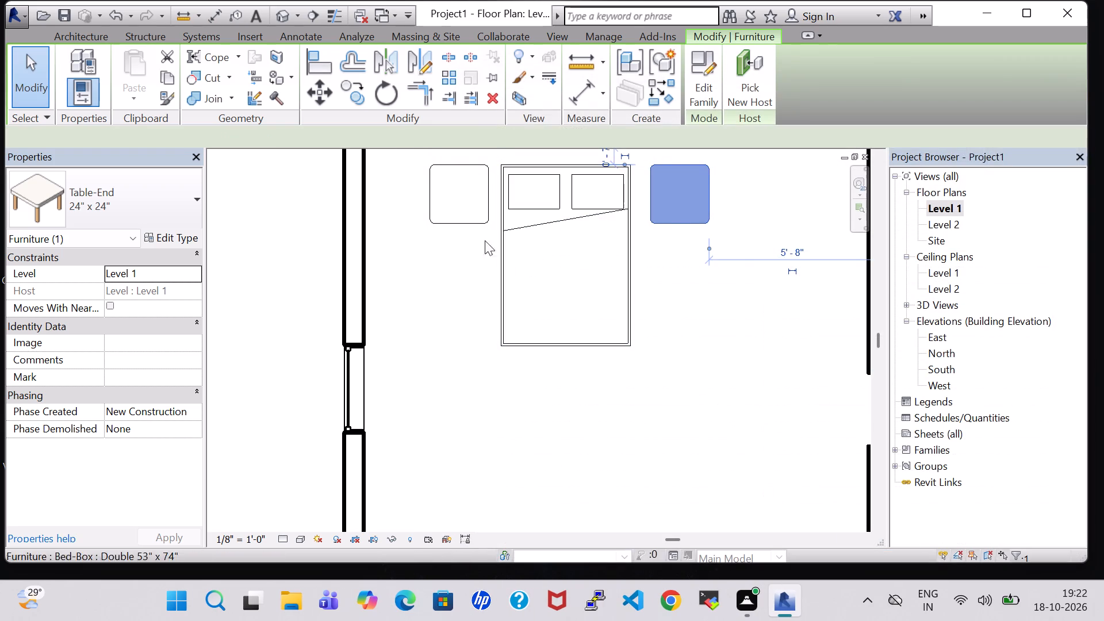
left_click(470, 224)
left_click(180, 234)
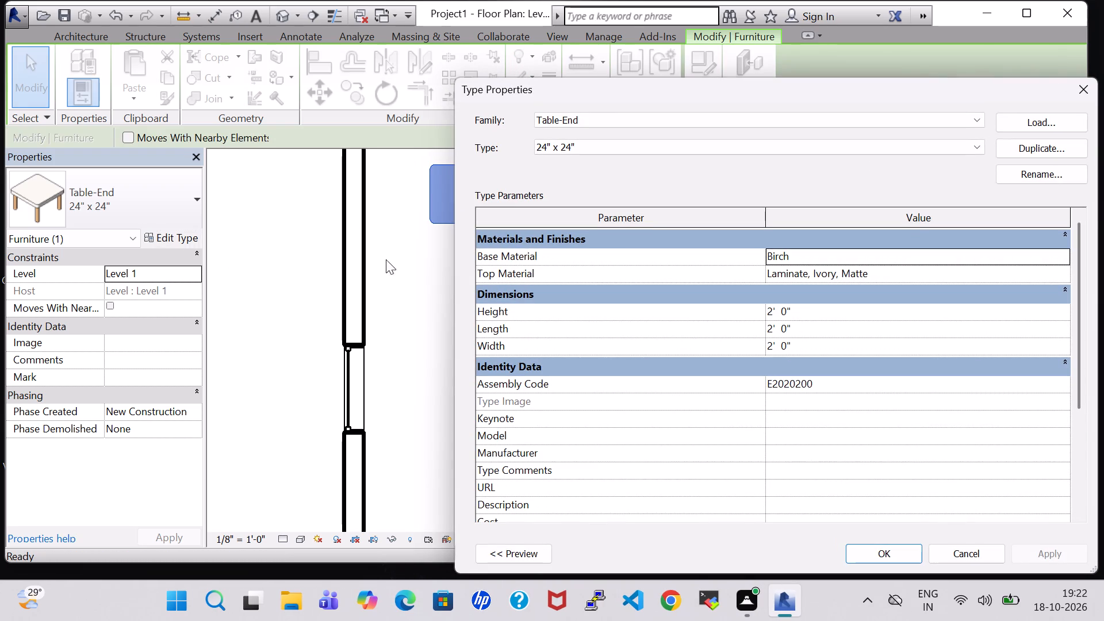
left_click(1080, 94)
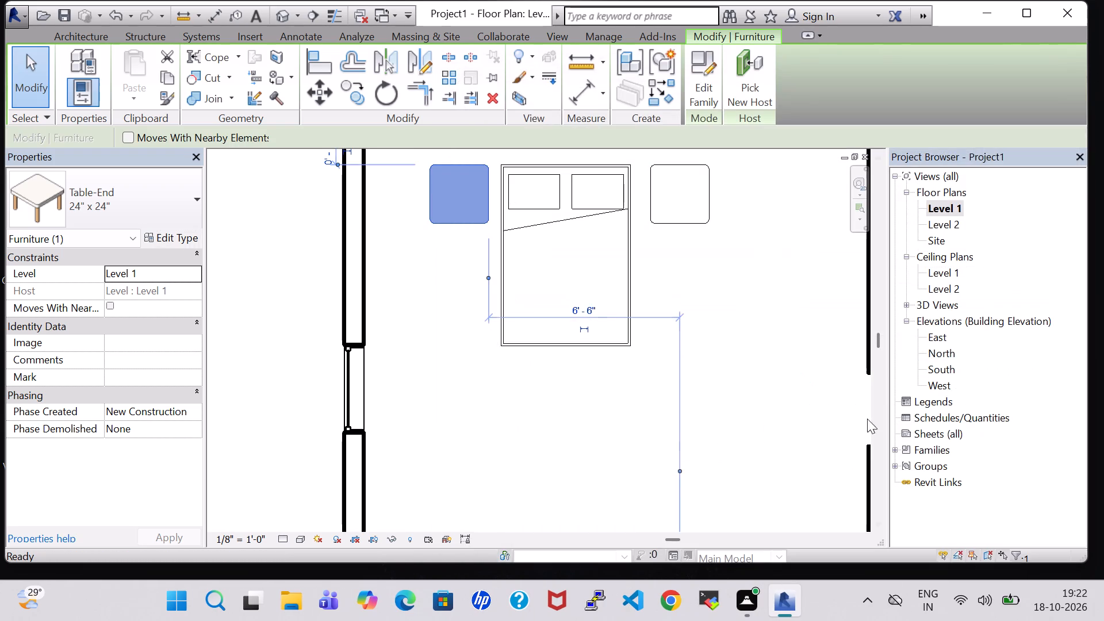
left_click(741, 392)
Load the Dresser component family from the Furniture Storage folder of the US Imperial library.
scroll(749, 392, "down", 2)
middle_click(749, 392)
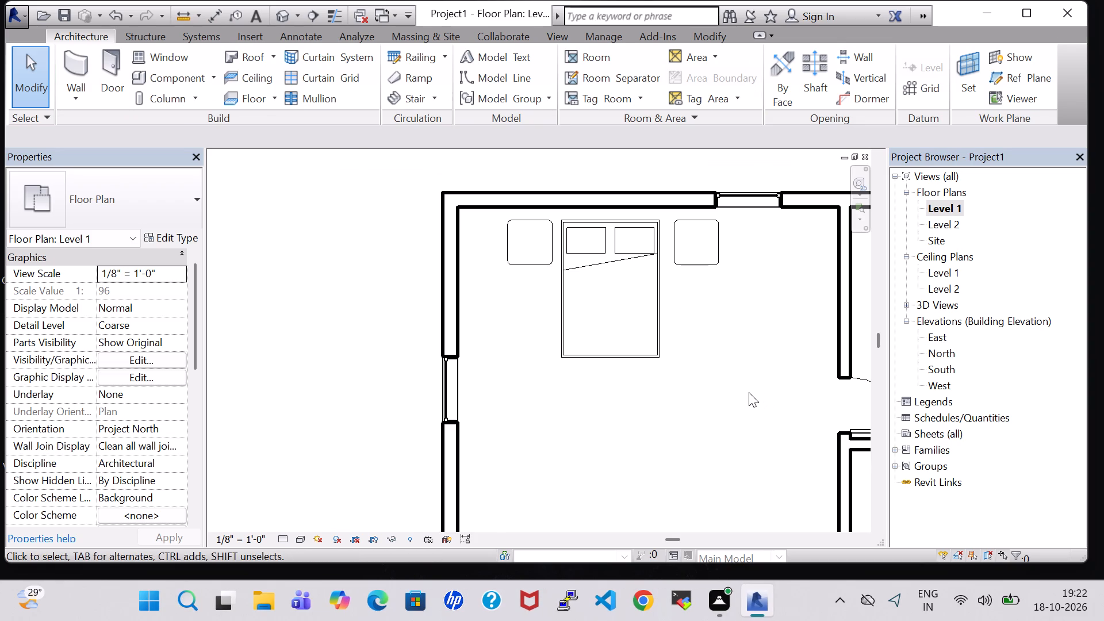
scroll(749, 393, "down", 1)
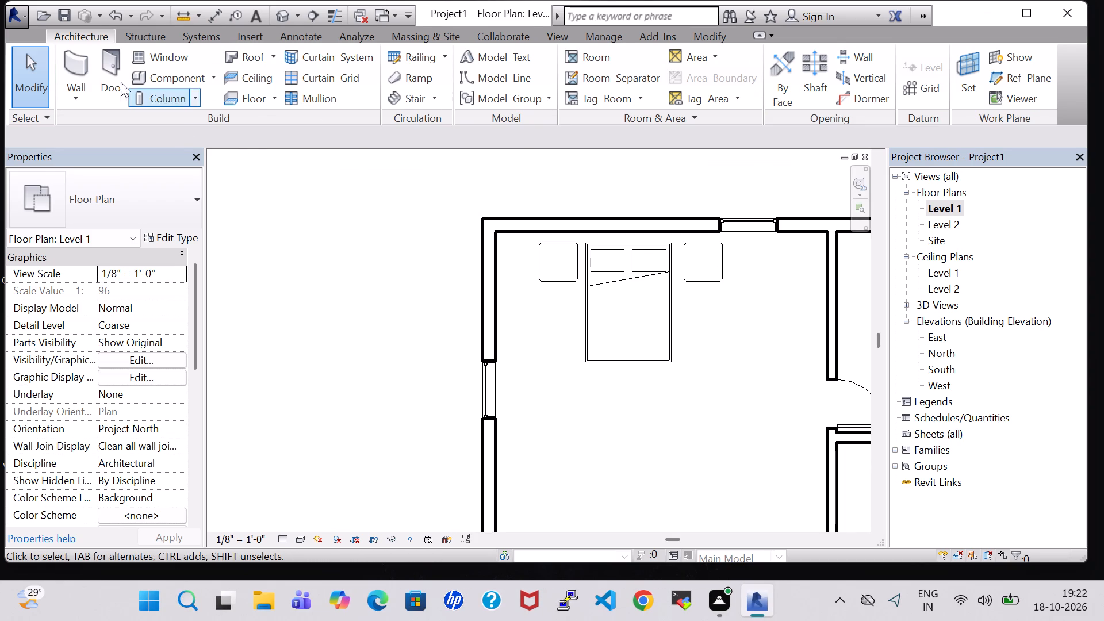
left_click(151, 83)
left_click(699, 84)
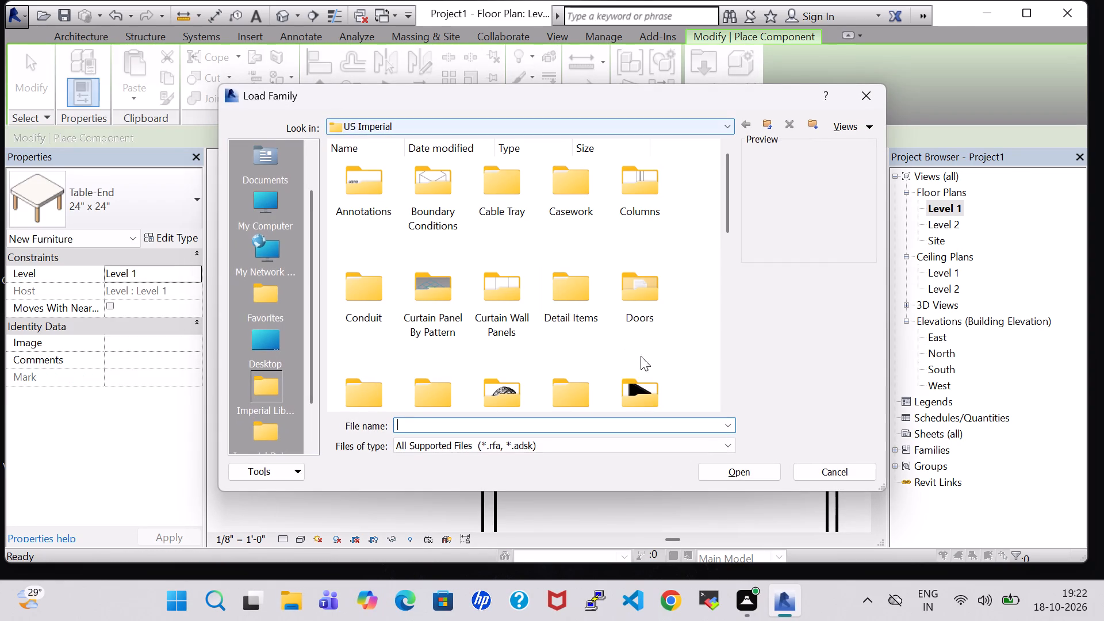
double_click(638, 386)
left_click(543, 197)
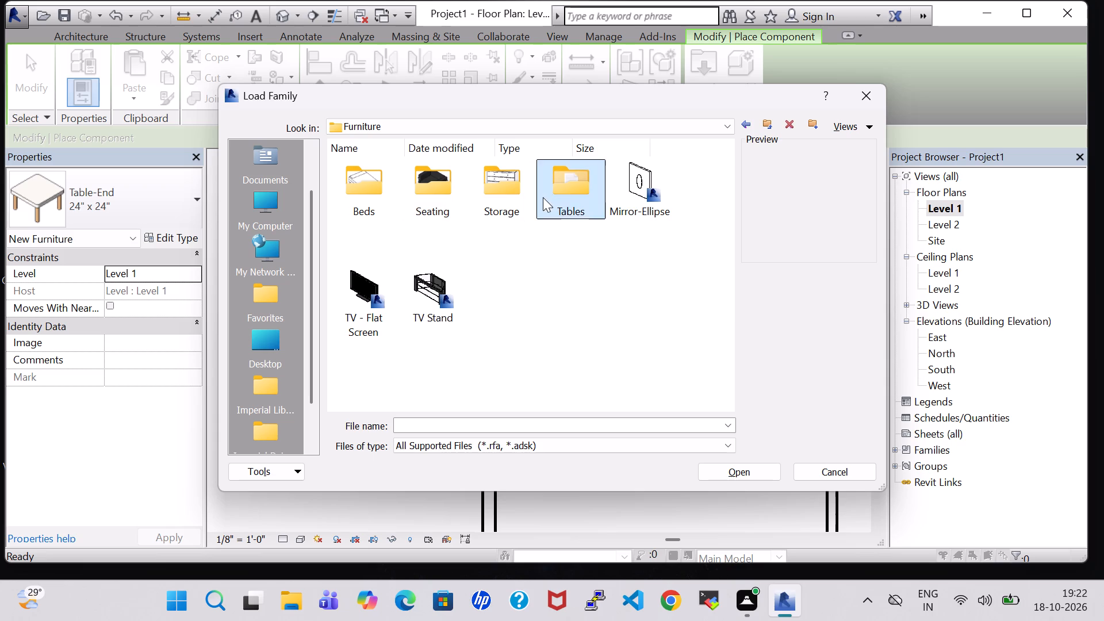
double_click(489, 192)
left_click(428, 284)
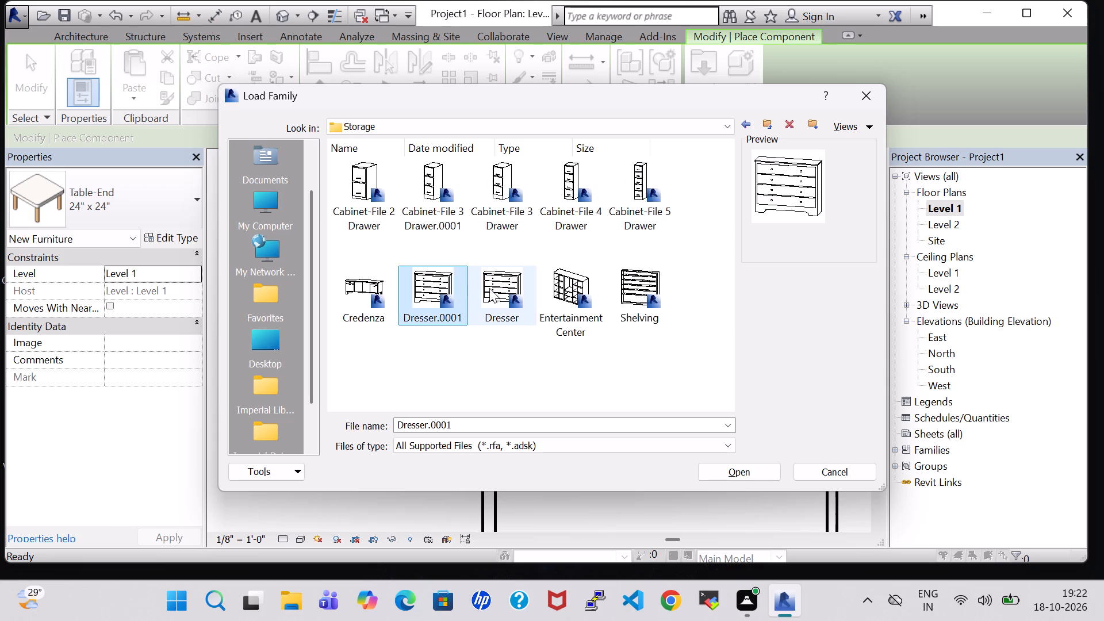
left_click(490, 288)
left_click(750, 475)
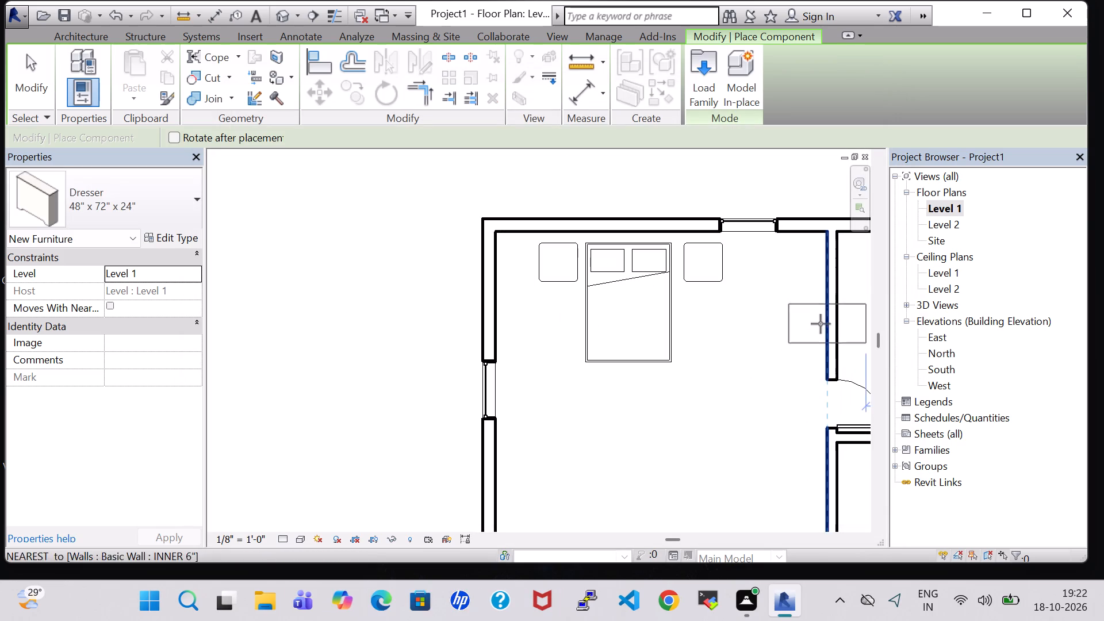
Place a 48" x 72" x 24" Dresser, turned lengthwise along the bedroom's east wall, and nudge it slightly east toward the wall.
key("space")
scroll(794, 315, "up", 1)
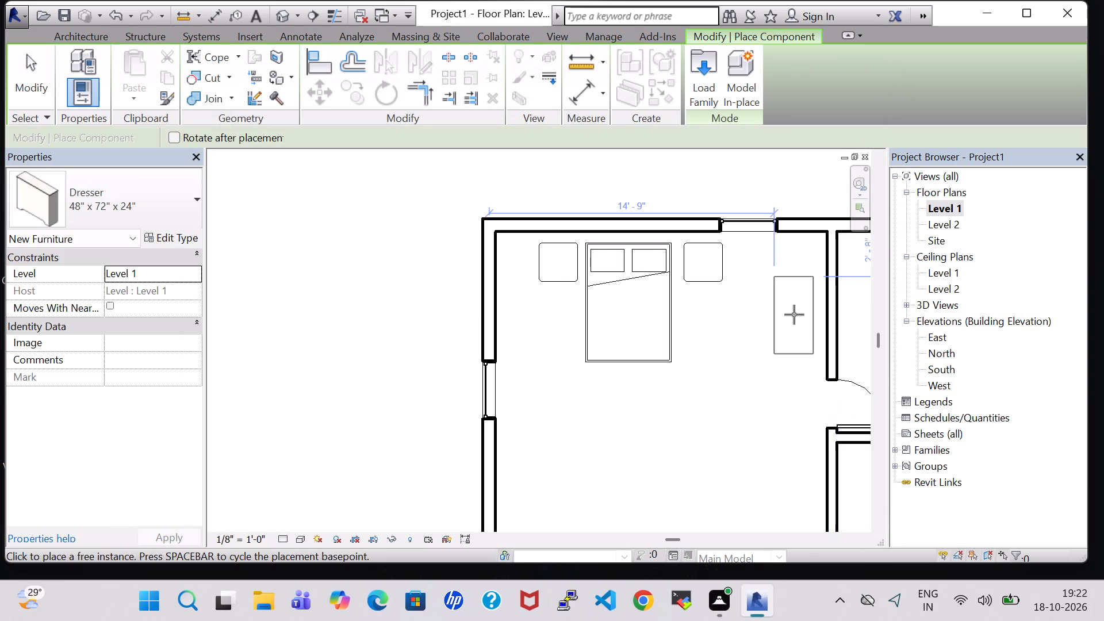
scroll(810, 301, "up", 2)
middle_click_drag(810, 301, 746, 299)
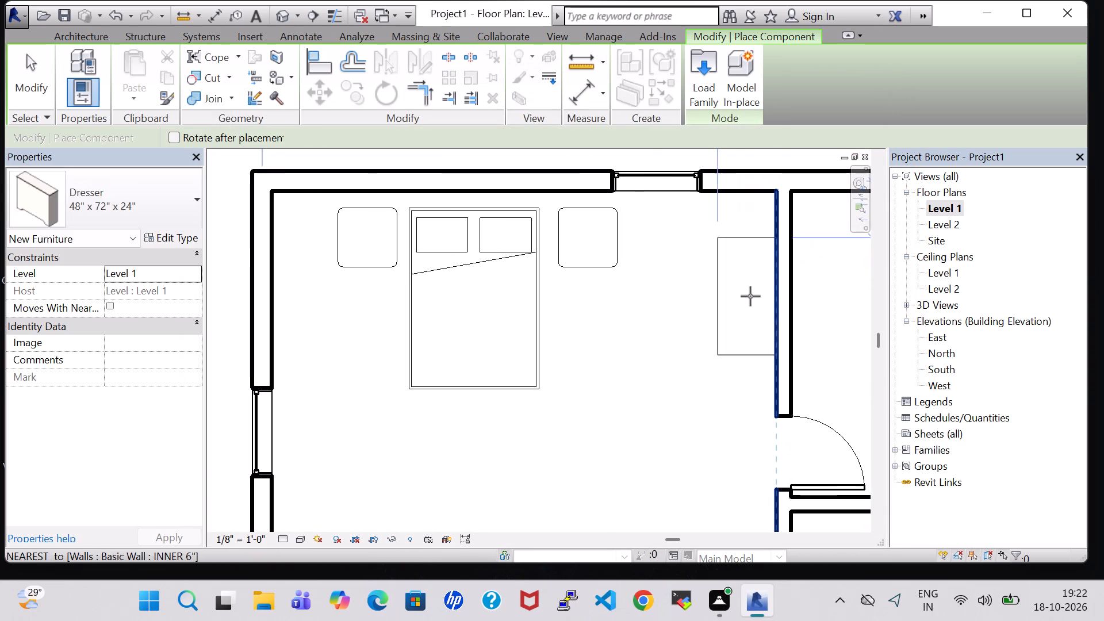
left_click(739, 292)
key("Escape")
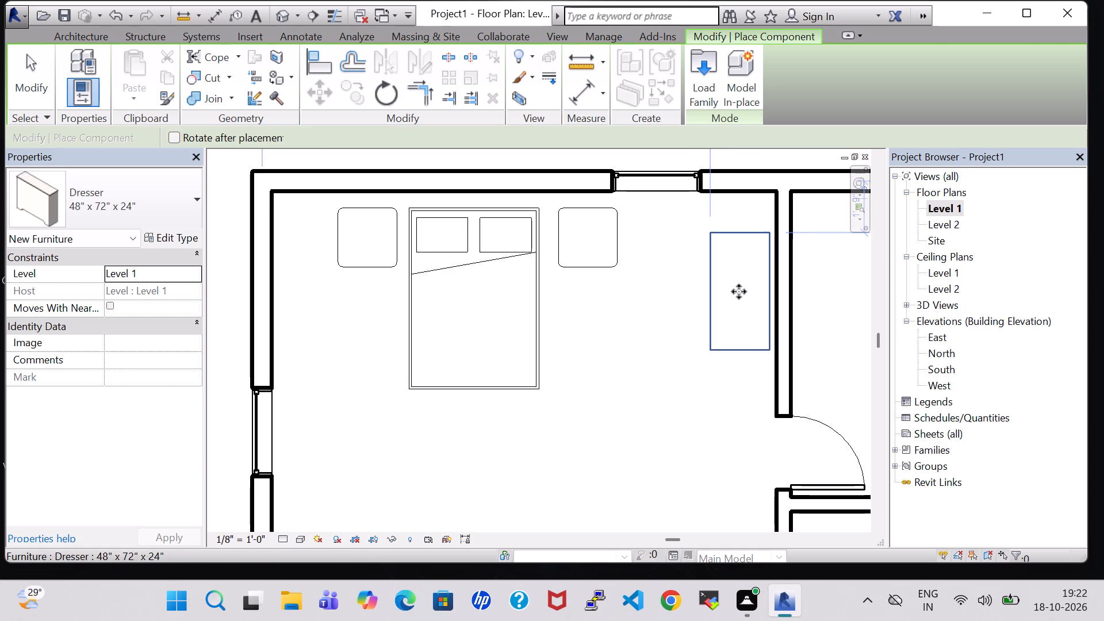
key("Escape")
left_click(738, 339)
key("Right")
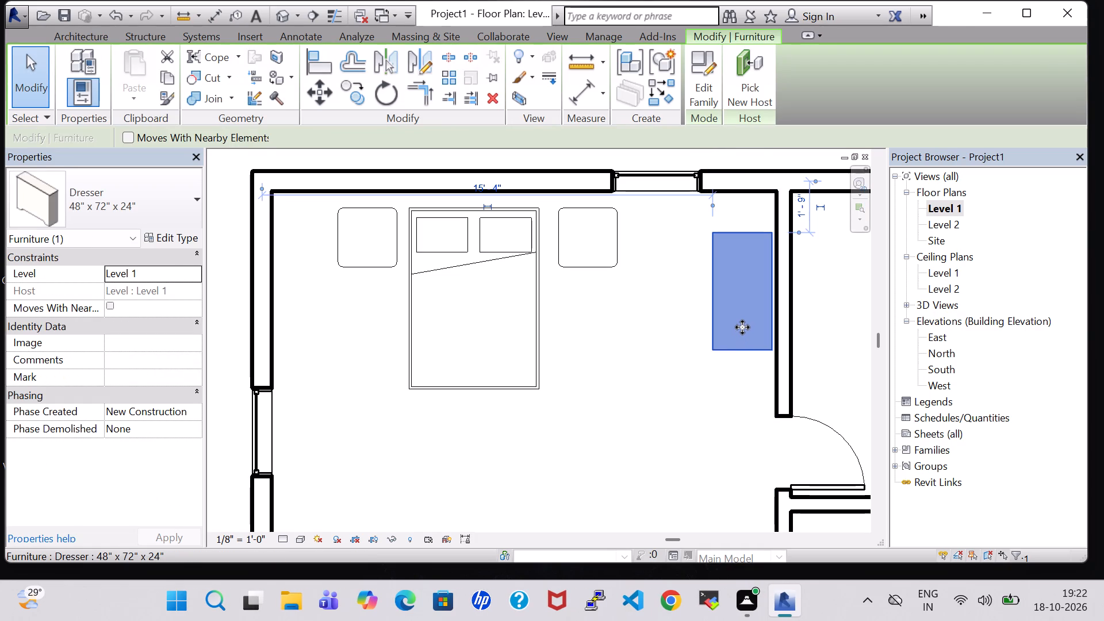
left_click(837, 321)
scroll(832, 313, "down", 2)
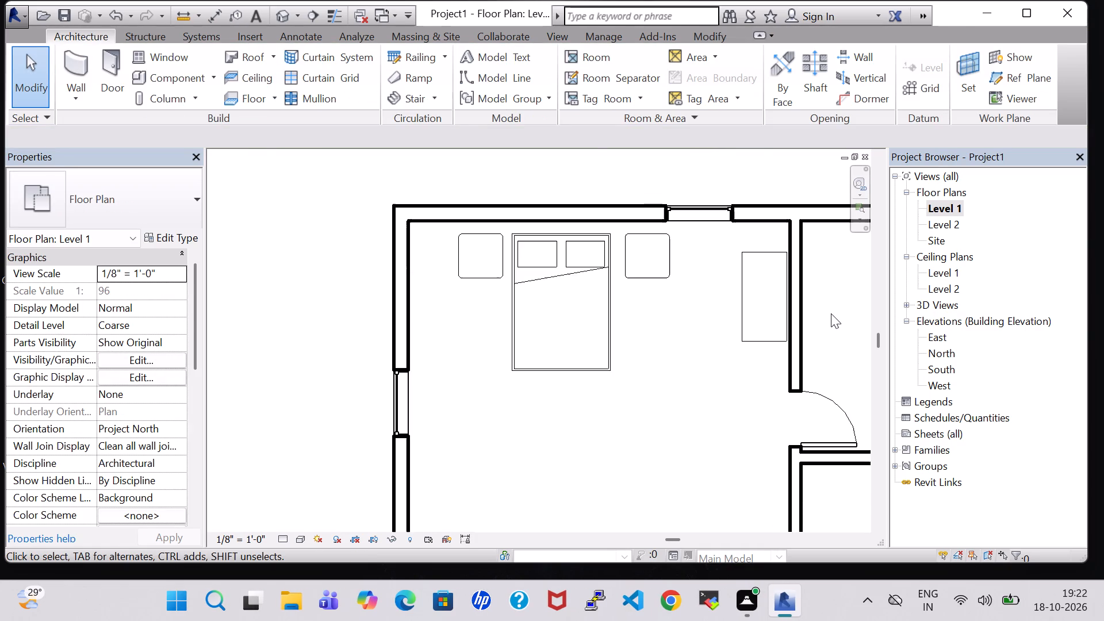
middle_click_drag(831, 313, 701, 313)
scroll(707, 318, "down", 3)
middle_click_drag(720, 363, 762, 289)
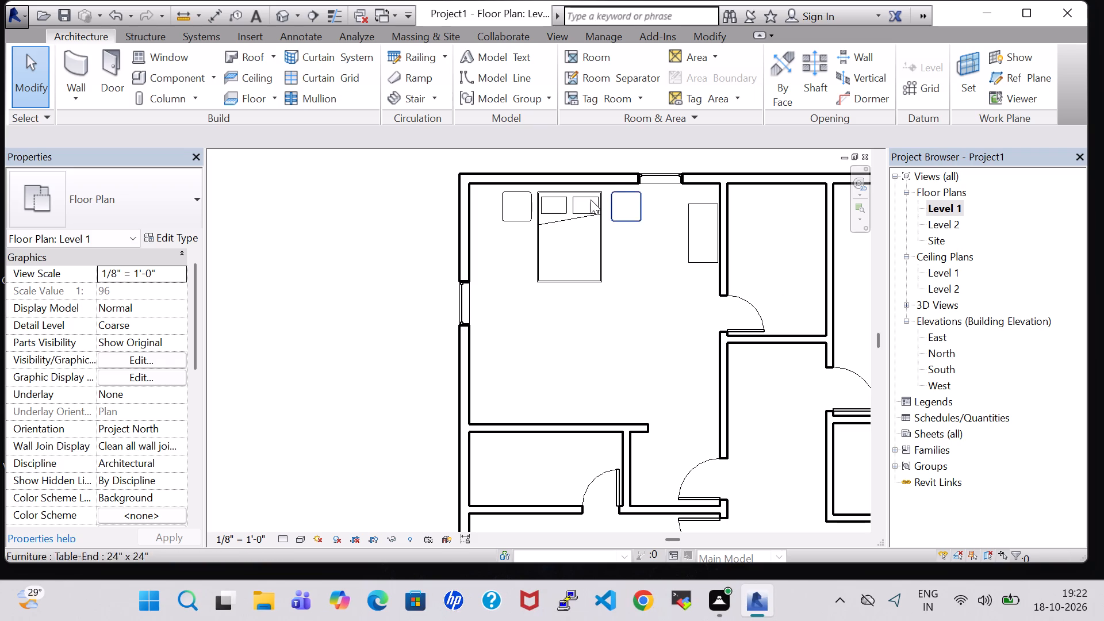
Load the Cabinet-File 3 Drawer component family from the Furniture Storage folder of the US Imperial library.
left_click(163, 76)
left_click(701, 83)
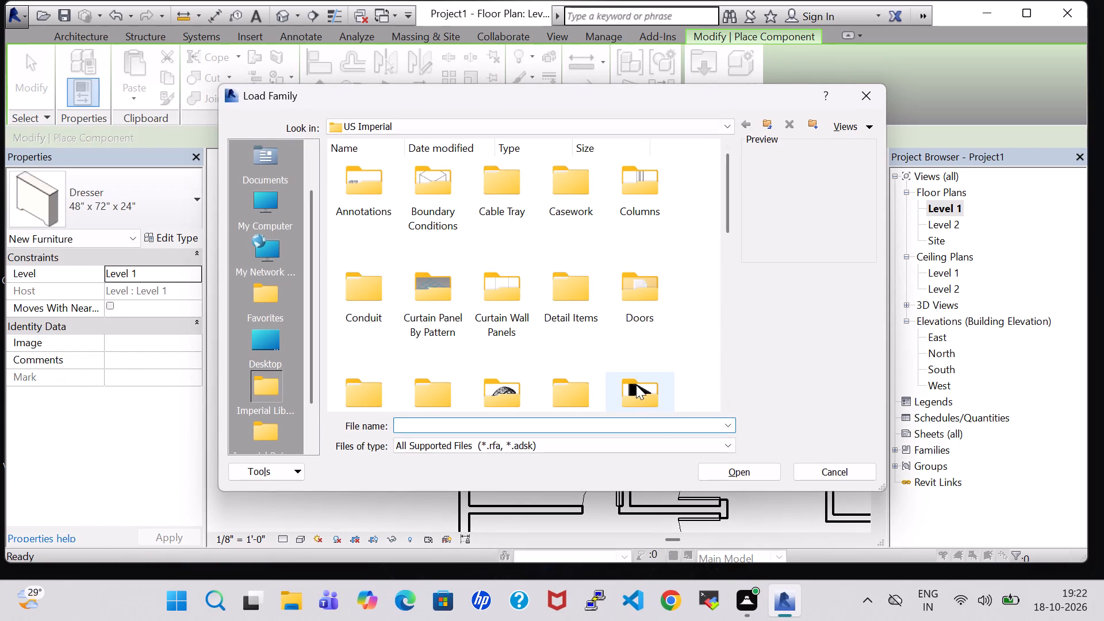
double_click(643, 381)
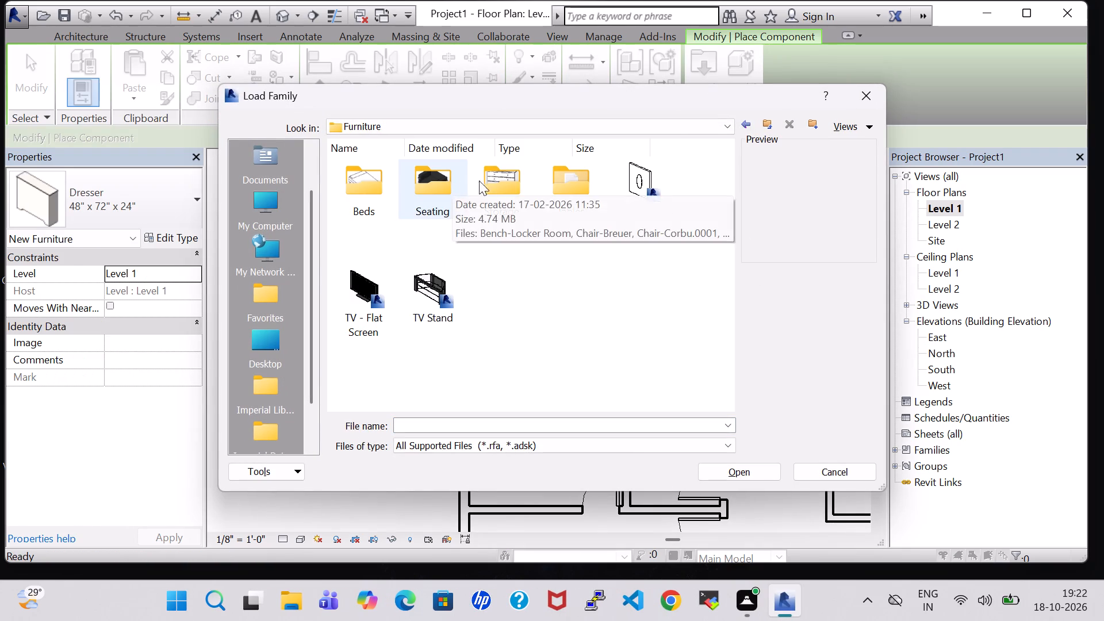
double_click(494, 182)
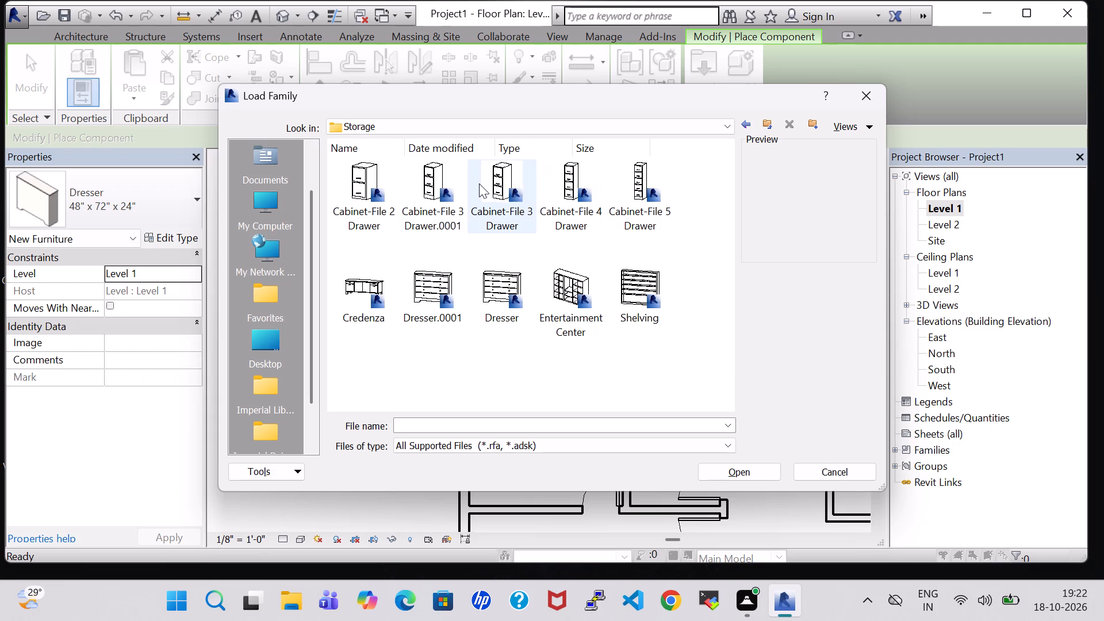
left_click(502, 188)
left_click(718, 475)
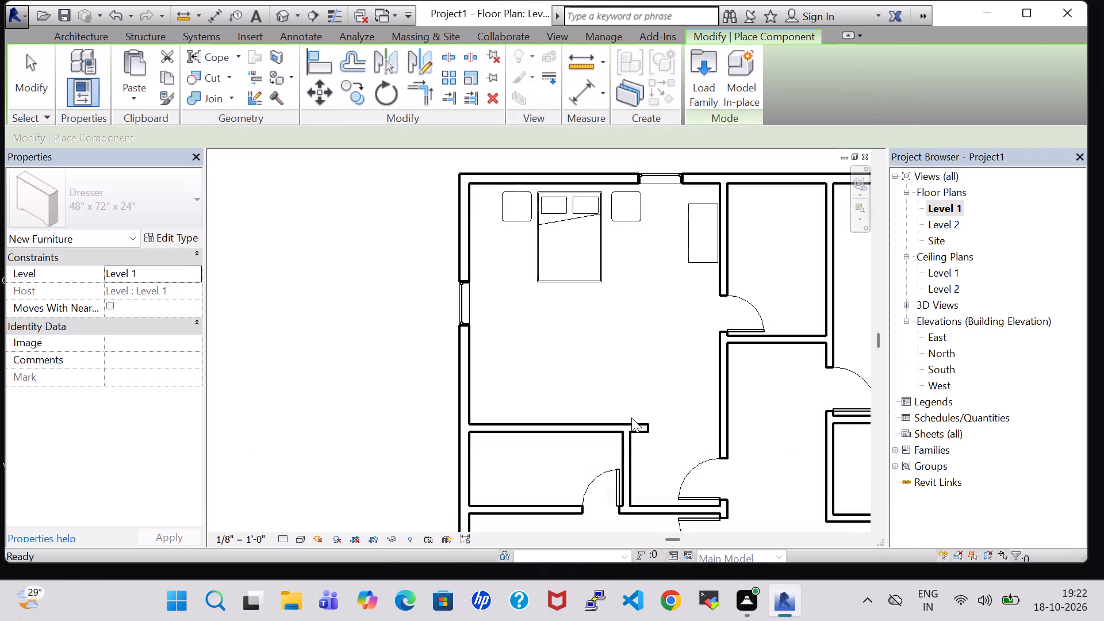
Place a 15" x 18" Cabinet-File 3 Drawer facing north by the bedroom's south partition, about 4' 10" from the west wall, and nudge it south.
key("space")
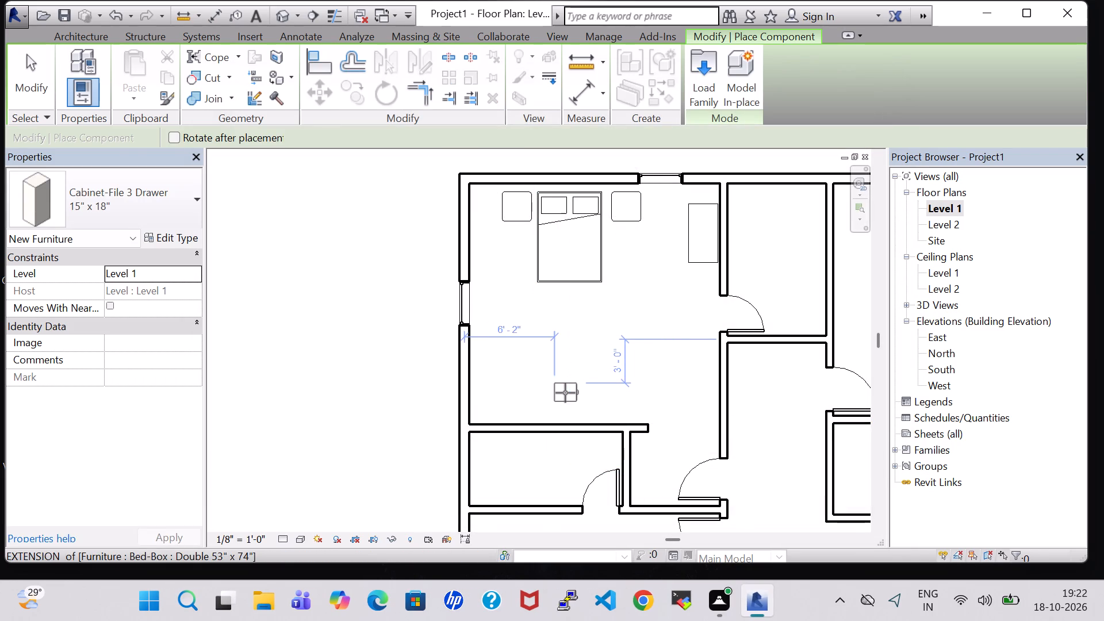
key("space")
scroll(565, 393, "up", 7)
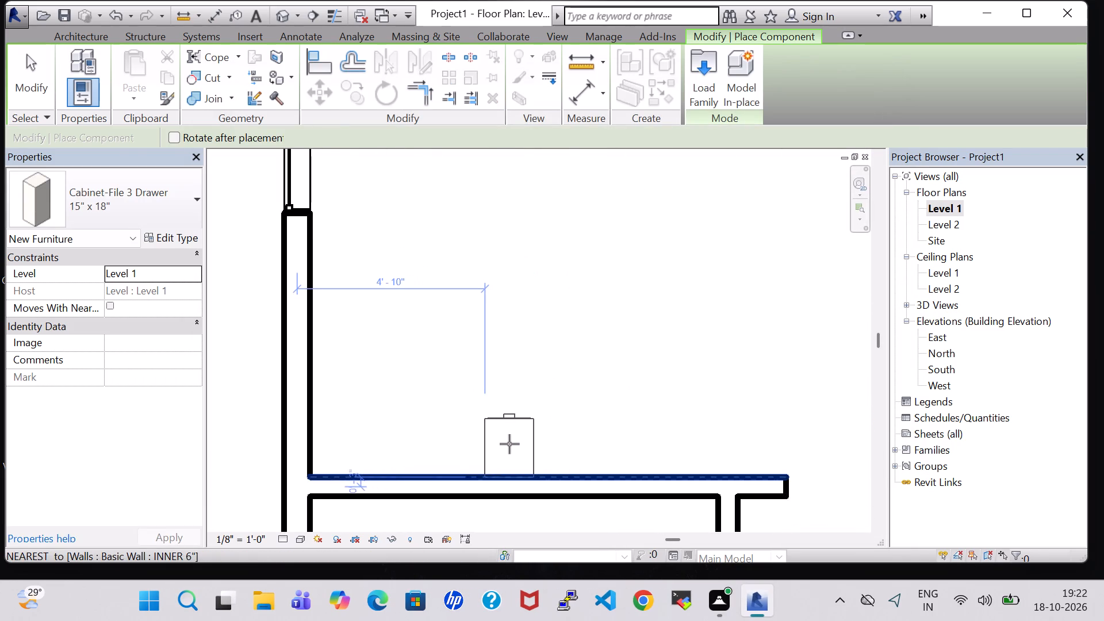
left_click(509, 439)
key("Escape")
key("Escape")
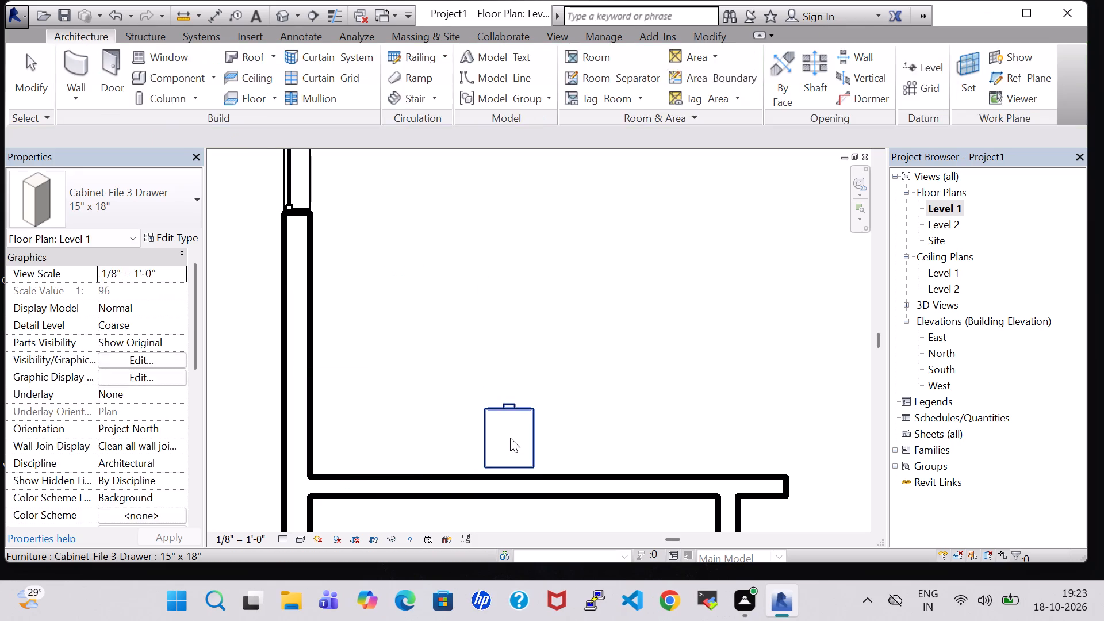
left_click(510, 438)
key("Down")
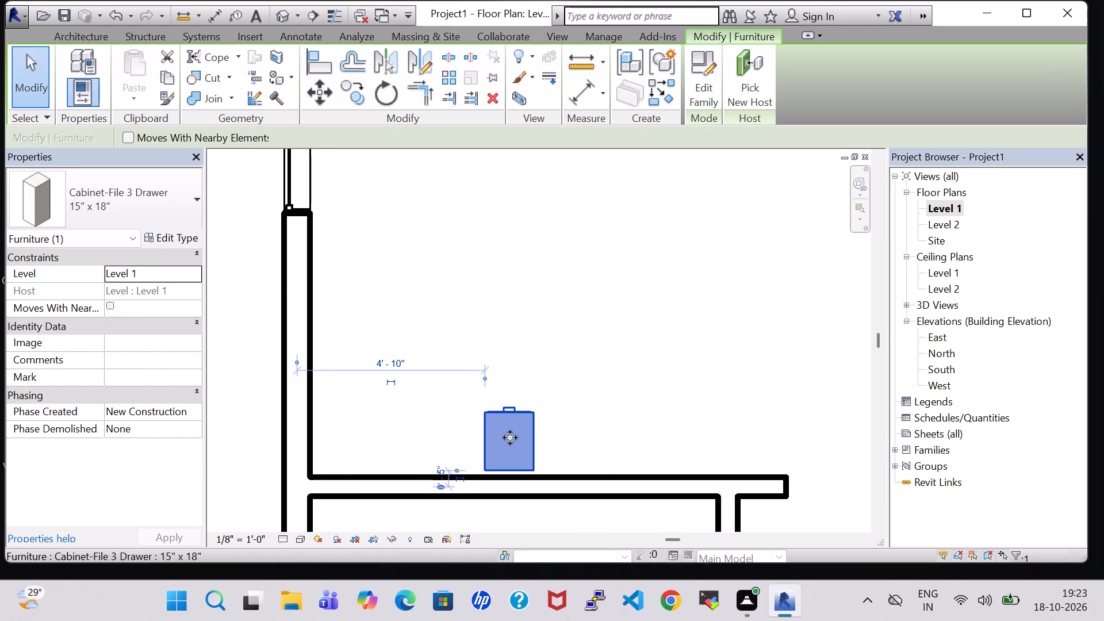
key("Down")
key("Up")
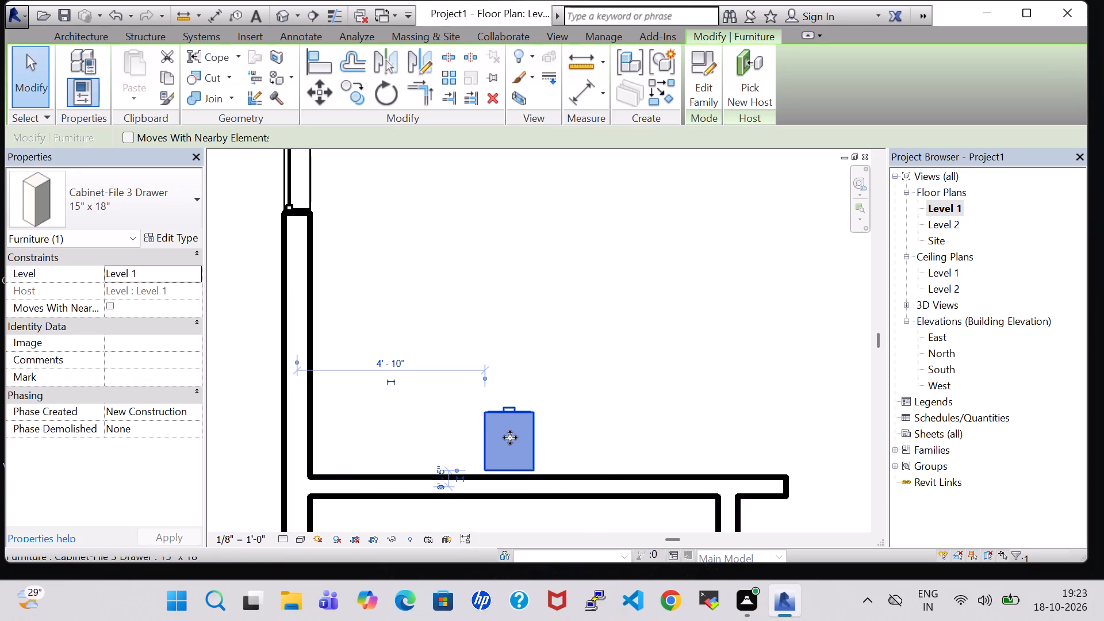
left_click(719, 330)
In the 3D view, rotate the dresser beside the bedroom's east wall by 180° so its drawers face into the room.
scroll(719, 330, "down", 10)
middle_click_drag(719, 320, 705, 328)
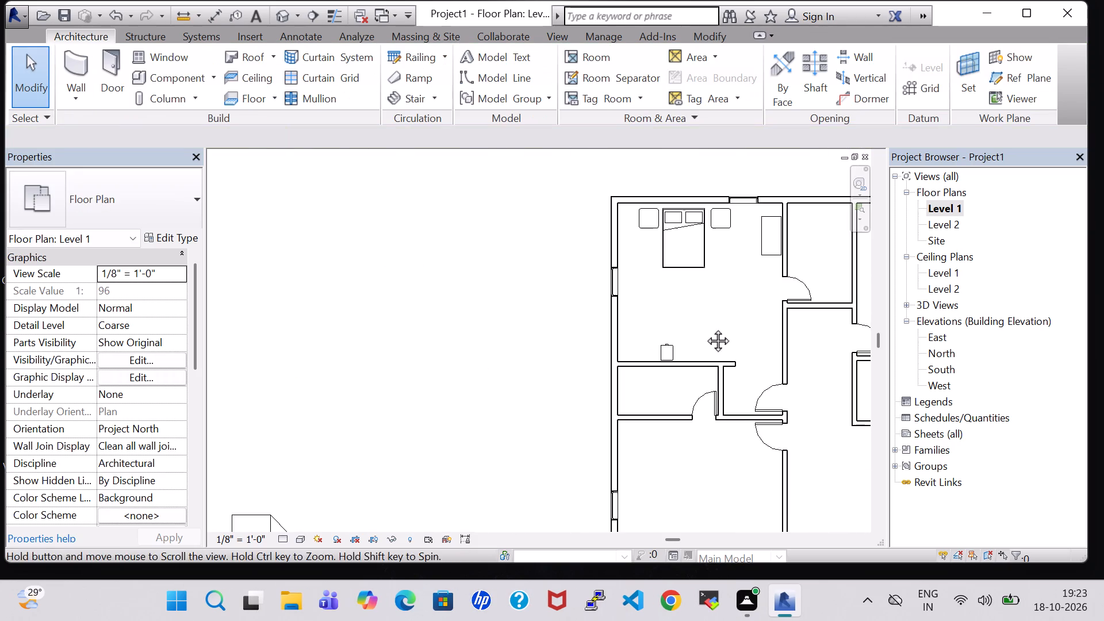
middle_click_drag(705, 328, 683, 336)
left_click(275, 14)
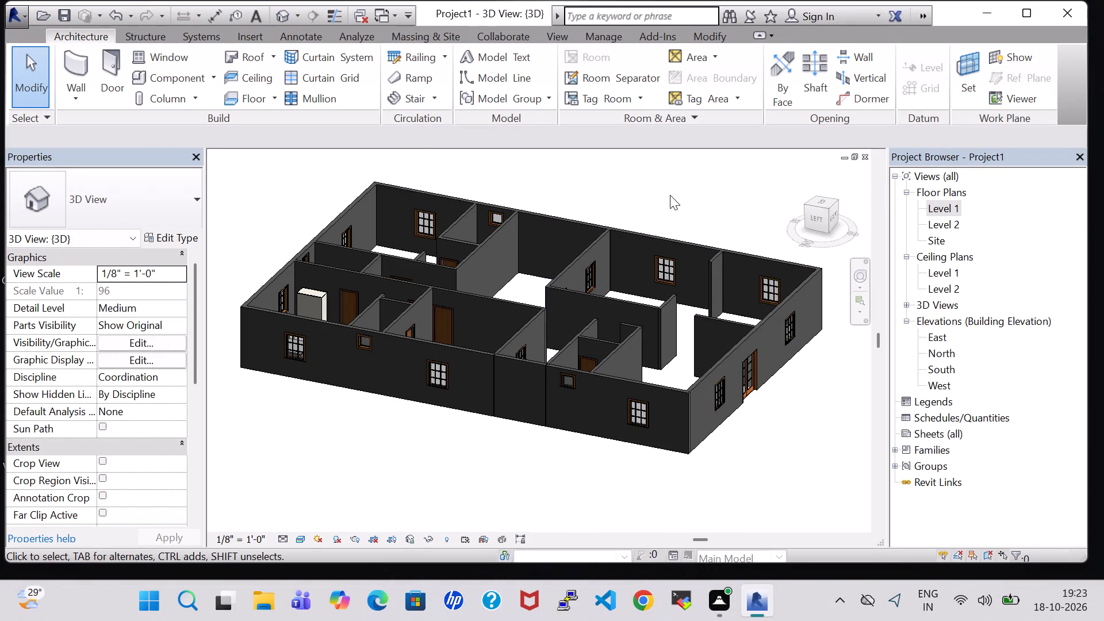
middle_click_drag(670, 195, 503, 297, "shift")
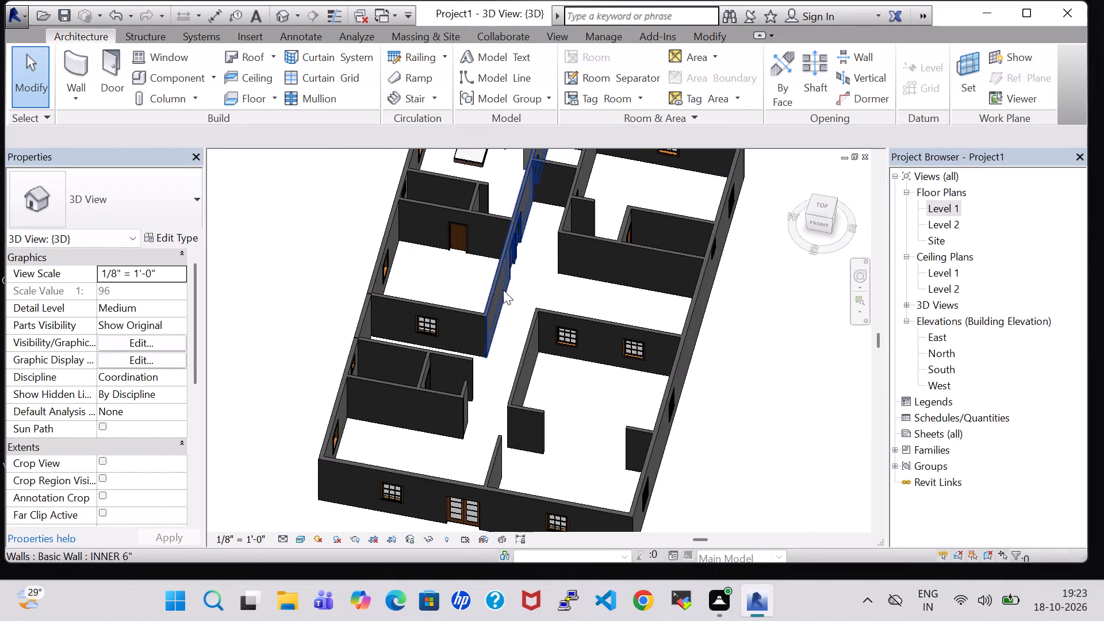
middle_click_drag(510, 285, 570, 289, "shift")
middle_click_drag(518, 272, 539, 365)
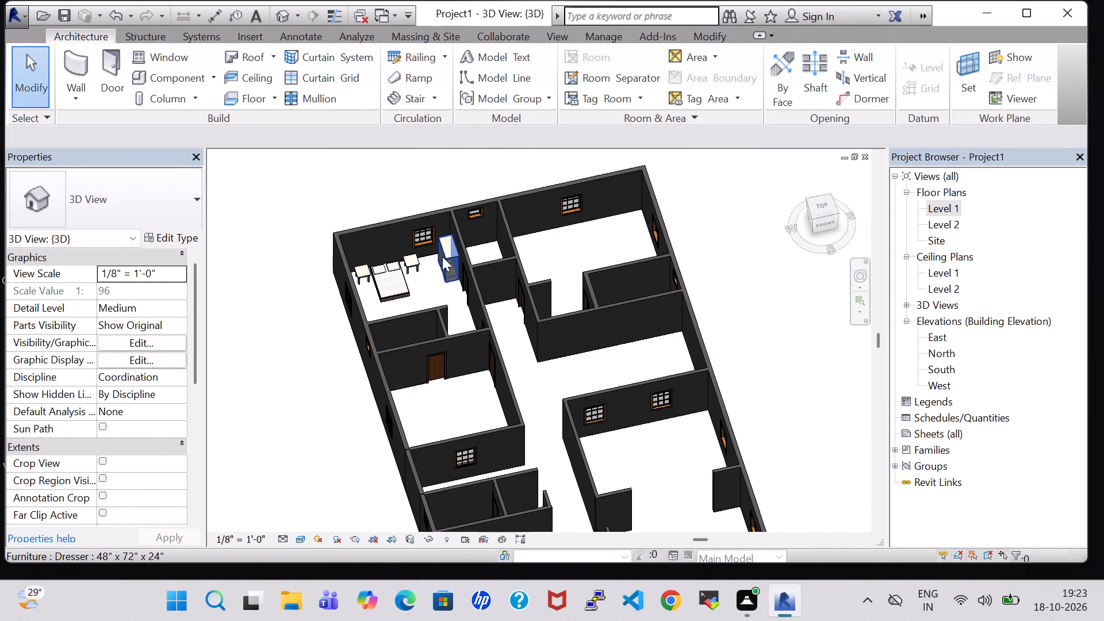
left_click(442, 256)
key("space")
key("space")
left_click(568, 255)
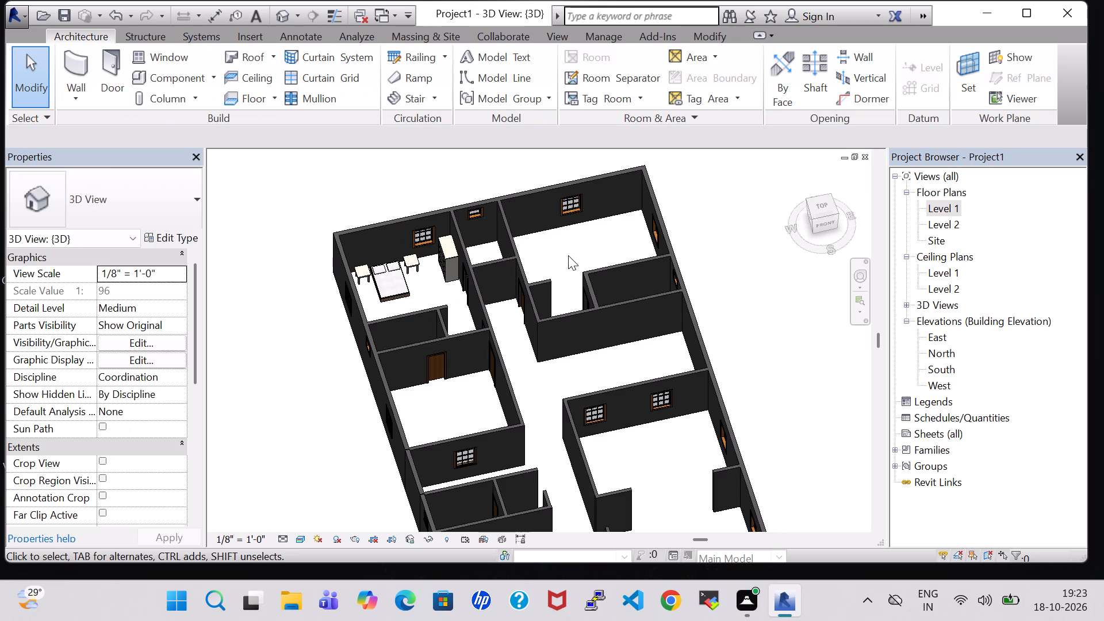
Examine the bed, side tables, dresser and surrounding partitions of the bedroom from several angles in 3D.
scroll(453, 190, "up", 5)
middle_click_drag(422, 188, 426, 193, "shift")
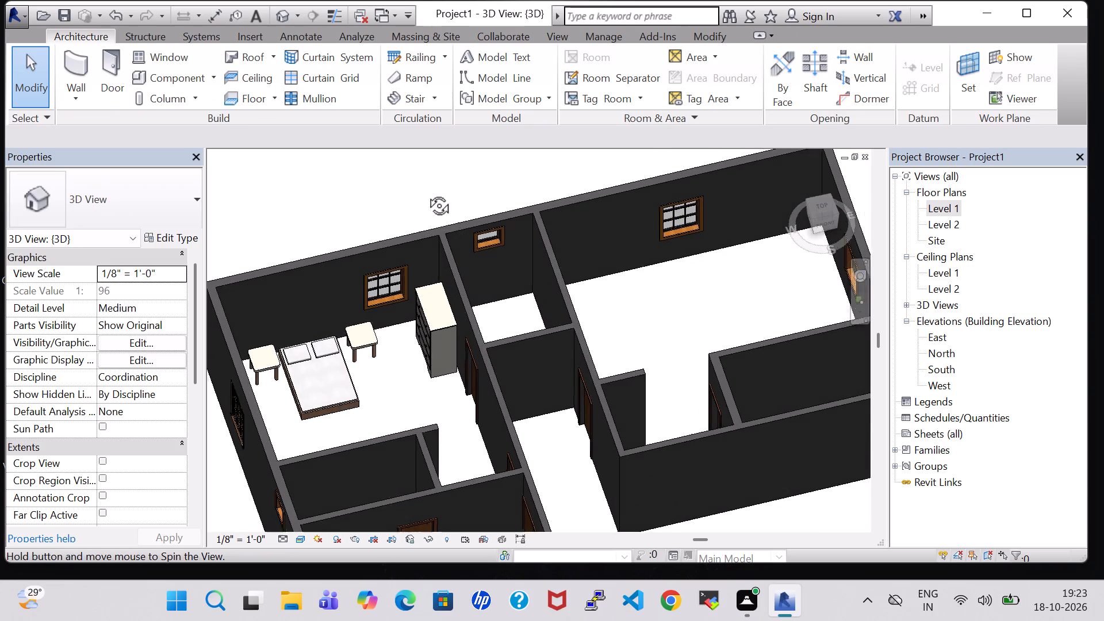
middle_click_drag(426, 193, 472, 231, "shift")
middle_click_drag(382, 328, 424, 320, "shift")
scroll(409, 325, "up", 1, "shift")
middle_click_drag(422, 344, 539, 186)
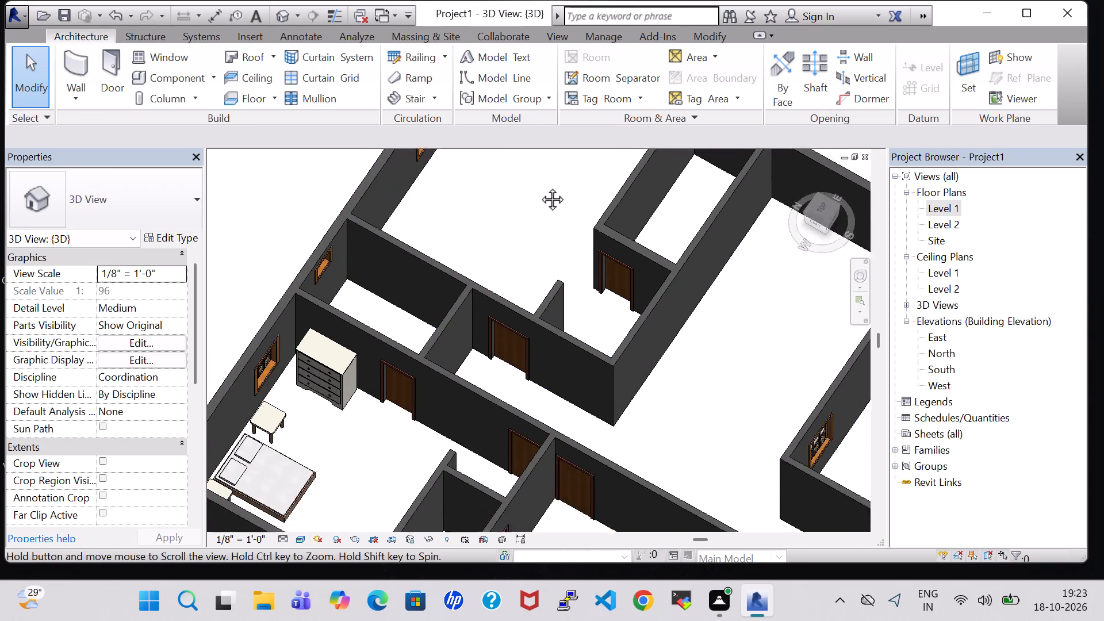
middle_click_drag(539, 186, 545, 182)
middle_click_drag(389, 435, 280, 394, "shift")
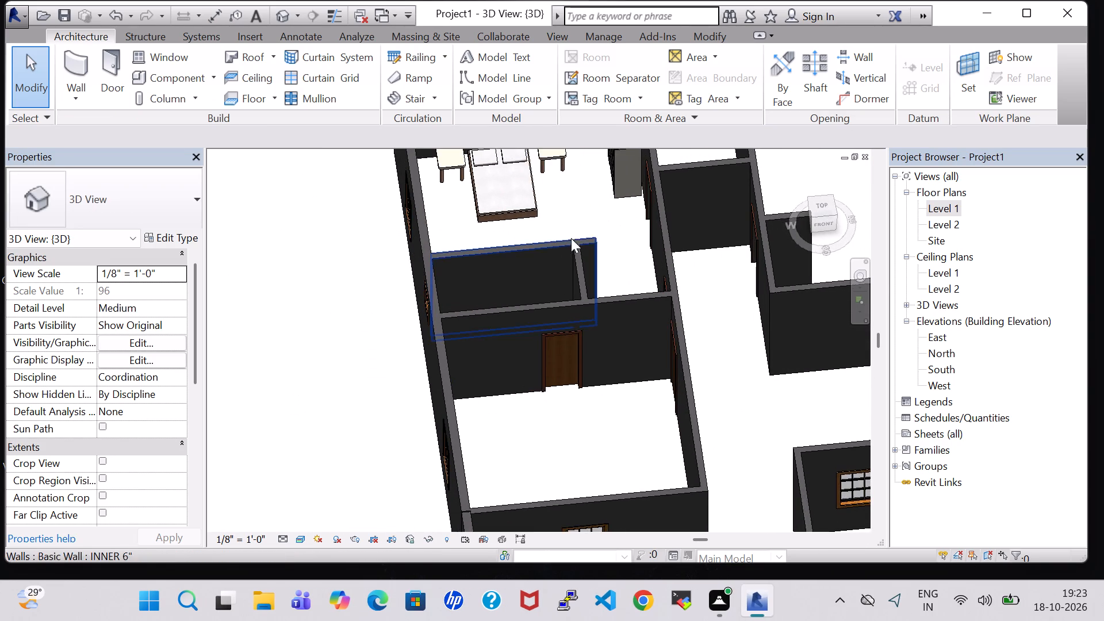
middle_click_drag(566, 230, 568, 193, "shift")
middle_click_drag(568, 222, 562, 248)
Return to the Level 1 floor plan and load the Shelving component family from the Furniture Storage folder.
double_click(956, 208)
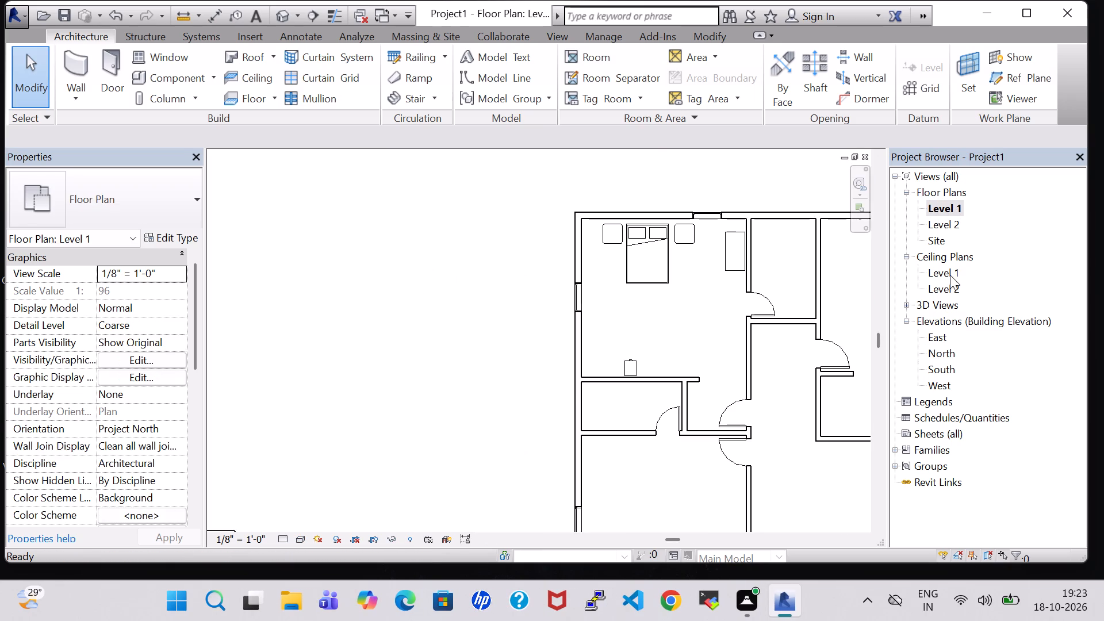
middle_click_drag(658, 348, 542, 318)
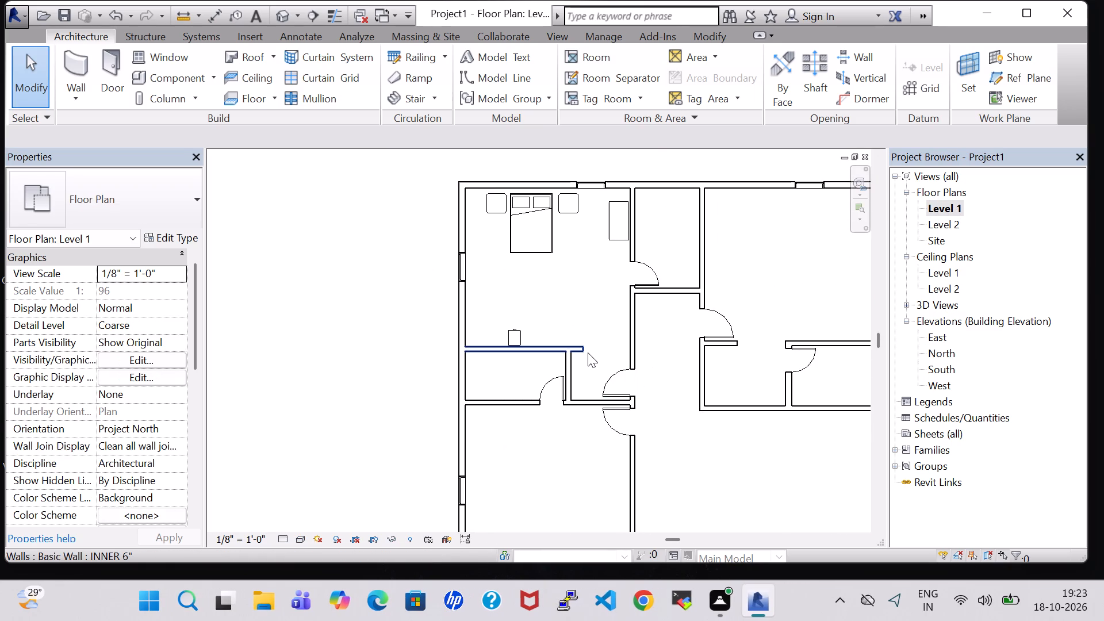
scroll(588, 348, "up", 2)
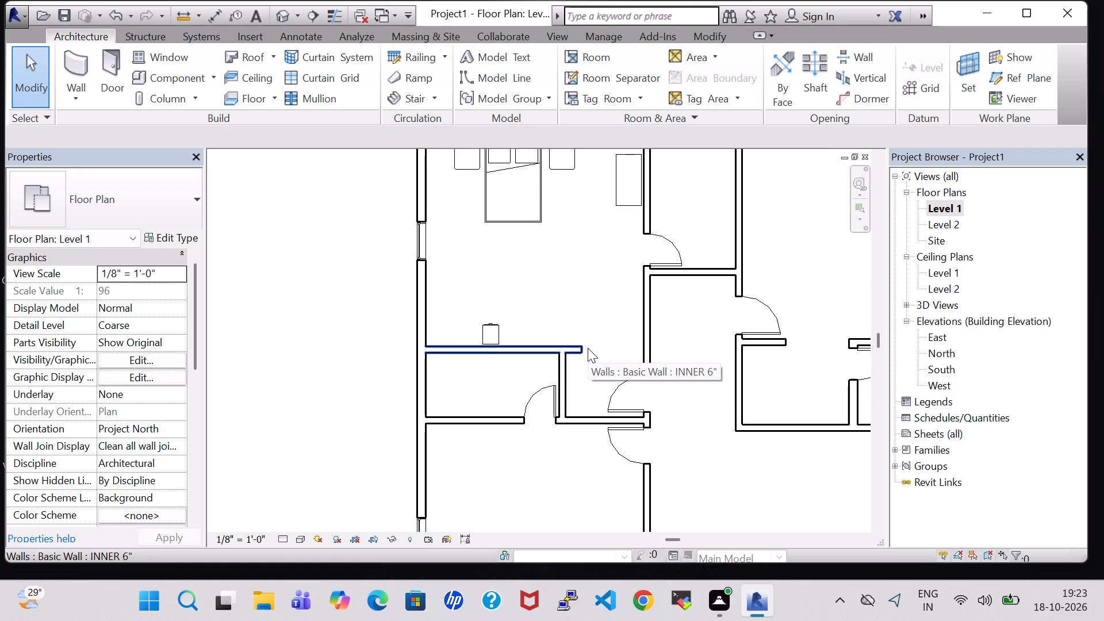
left_click(167, 82)
left_click(701, 67)
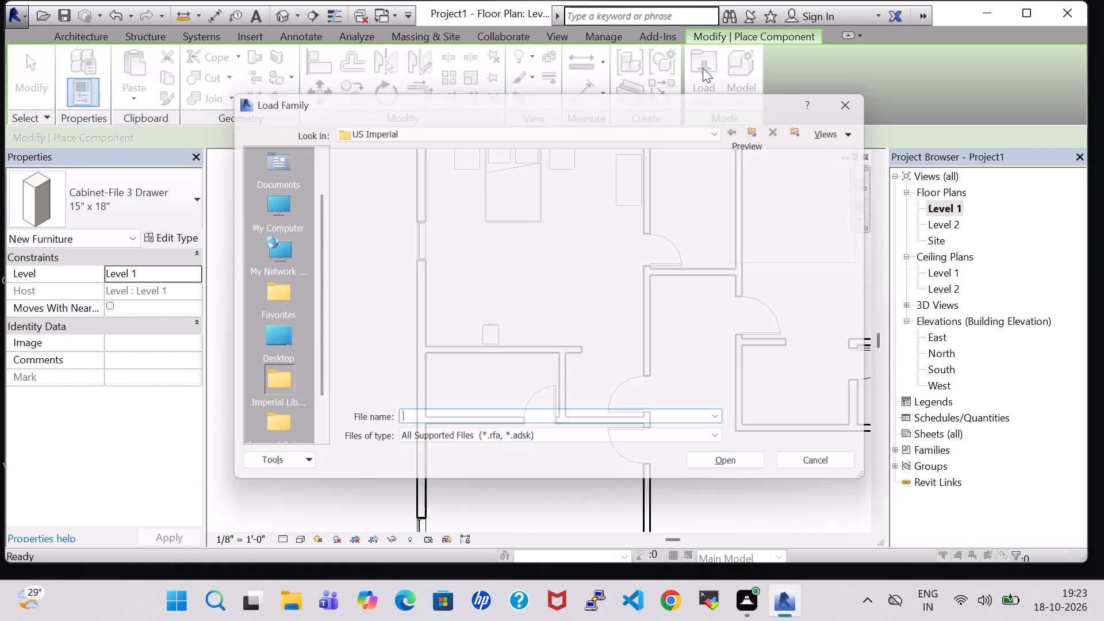
left_click_drag(587, 427, 592, 421)
double_click(625, 383)
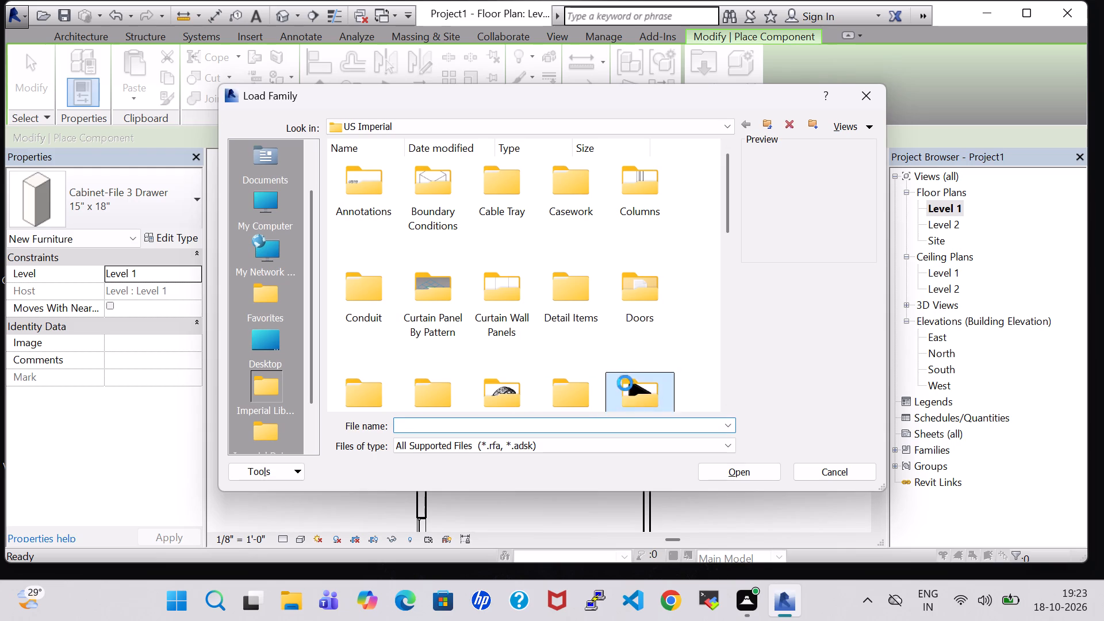
double_click(570, 199)
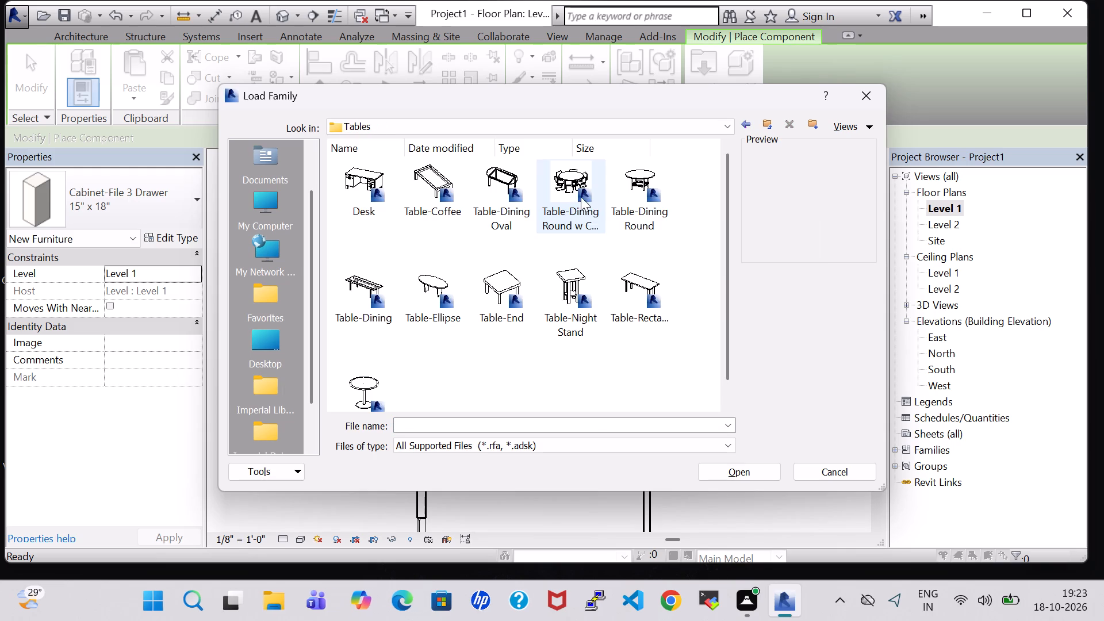
left_click(744, 128)
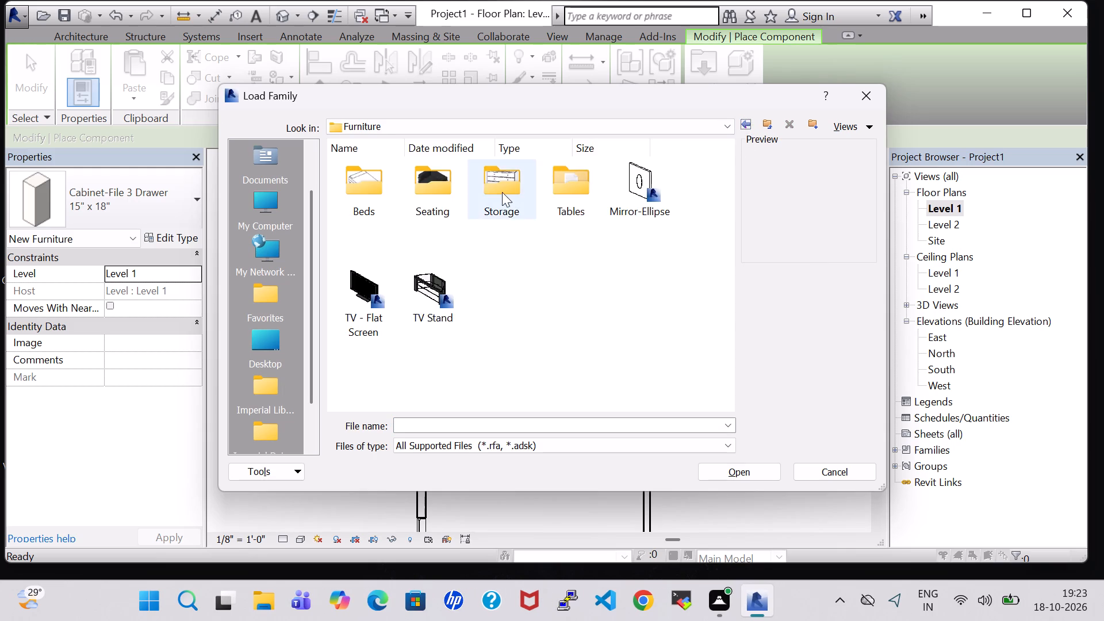
double_click(502, 192)
double_click(631, 300)
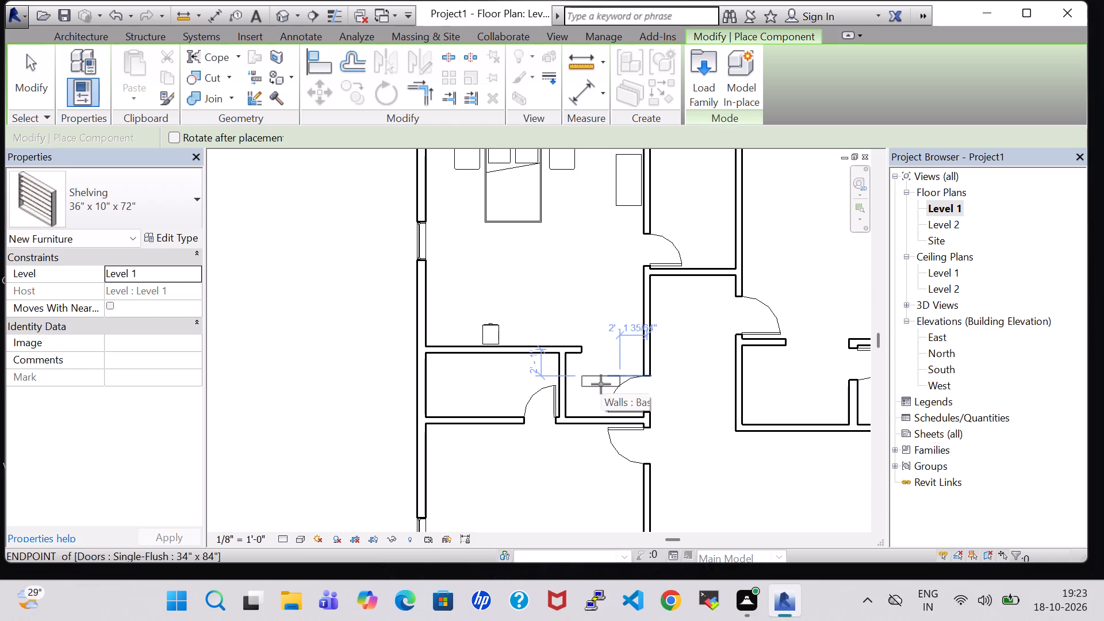
Place a 36" x 10" x 72" Shelving unit, turned lengthwise along the short partition opposite the bedroom door, and nudge it west toward the wall.
key("space")
scroll(601, 384, "up", 5)
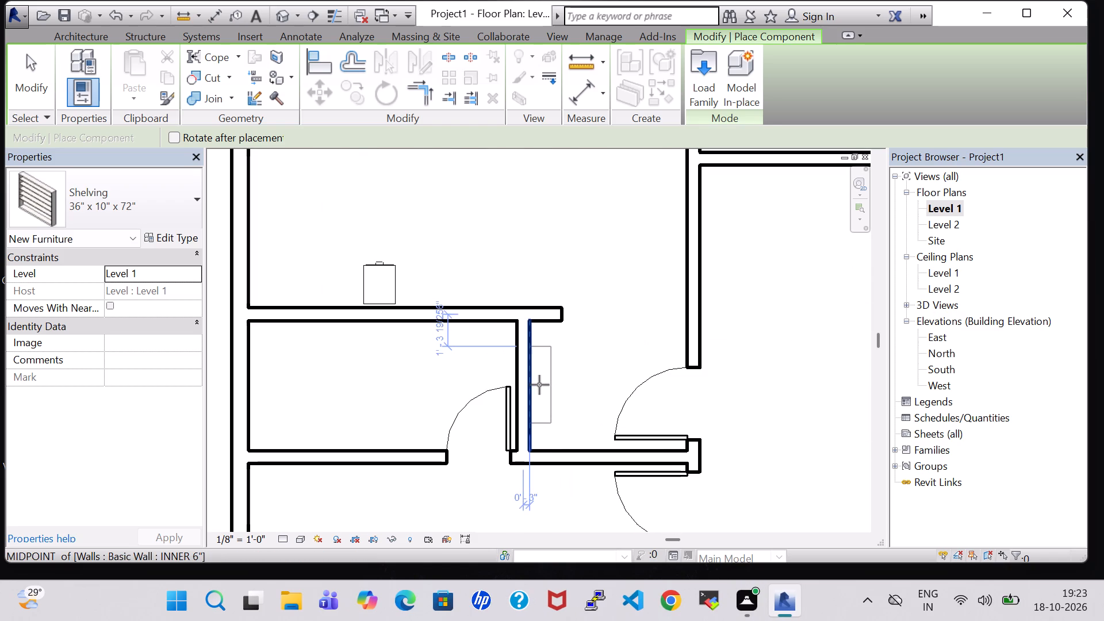
left_click(550, 387)
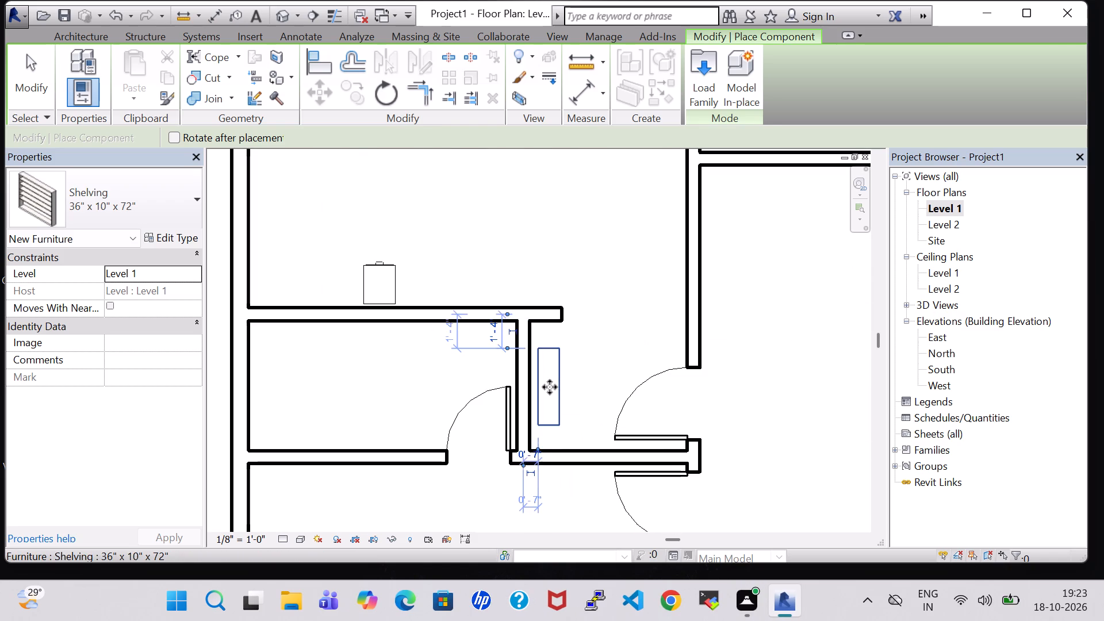
key("Escape")
key("Escape")
left_click(549, 386)
key("Left")
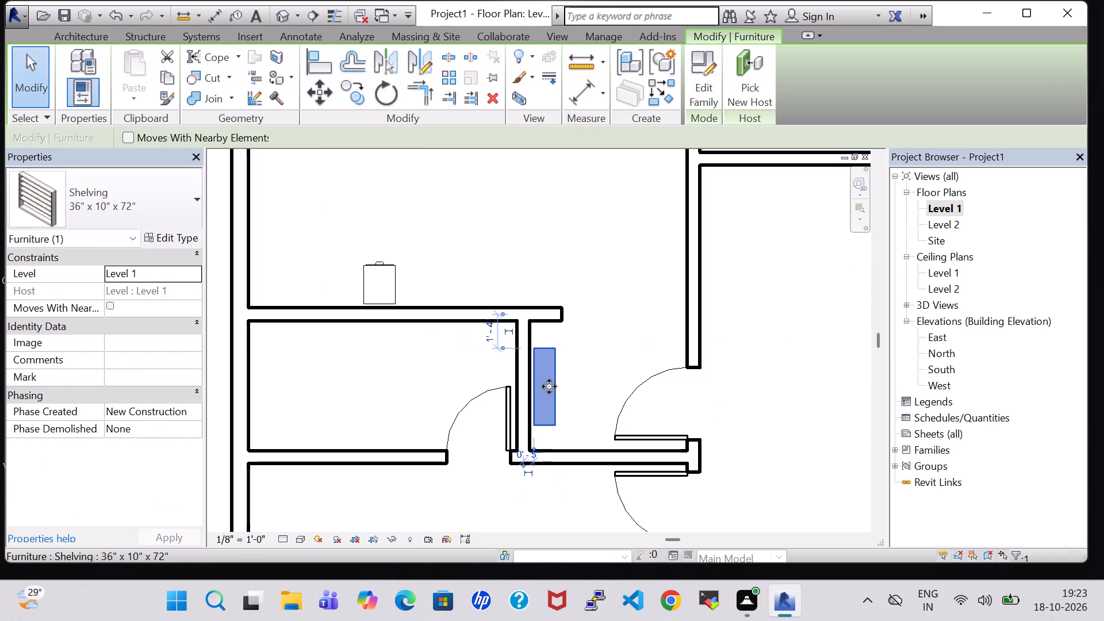
key("Left")
key("Right")
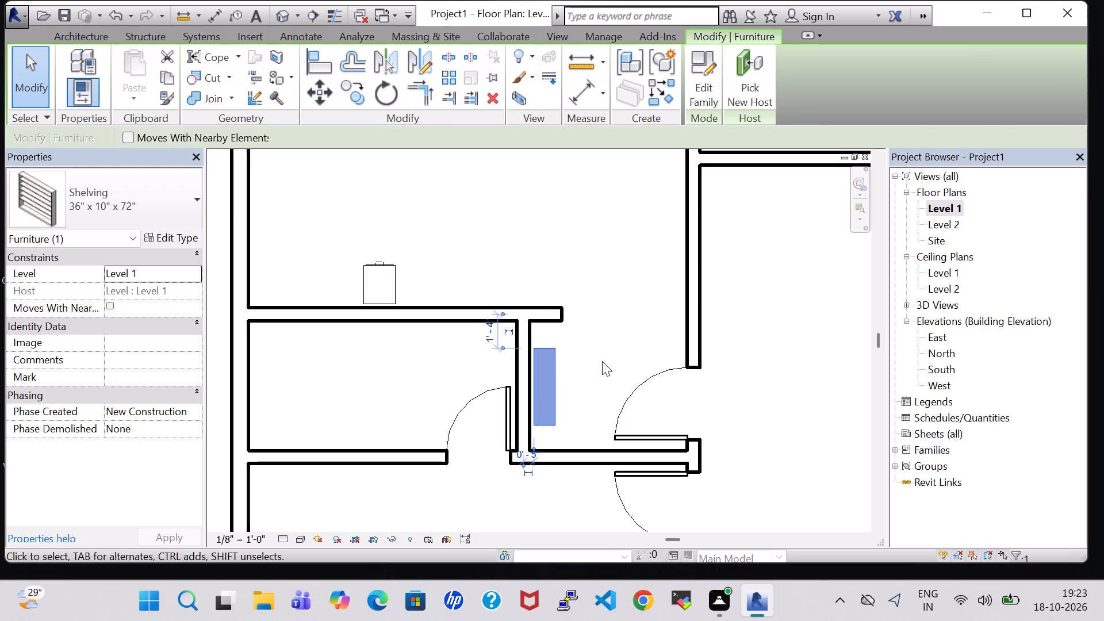
left_click(603, 361)
Examine the shelving unit and its orientation in the bedroom entry from several angles in 3D, and return to the Level 1 floor plan.
left_click(283, 16)
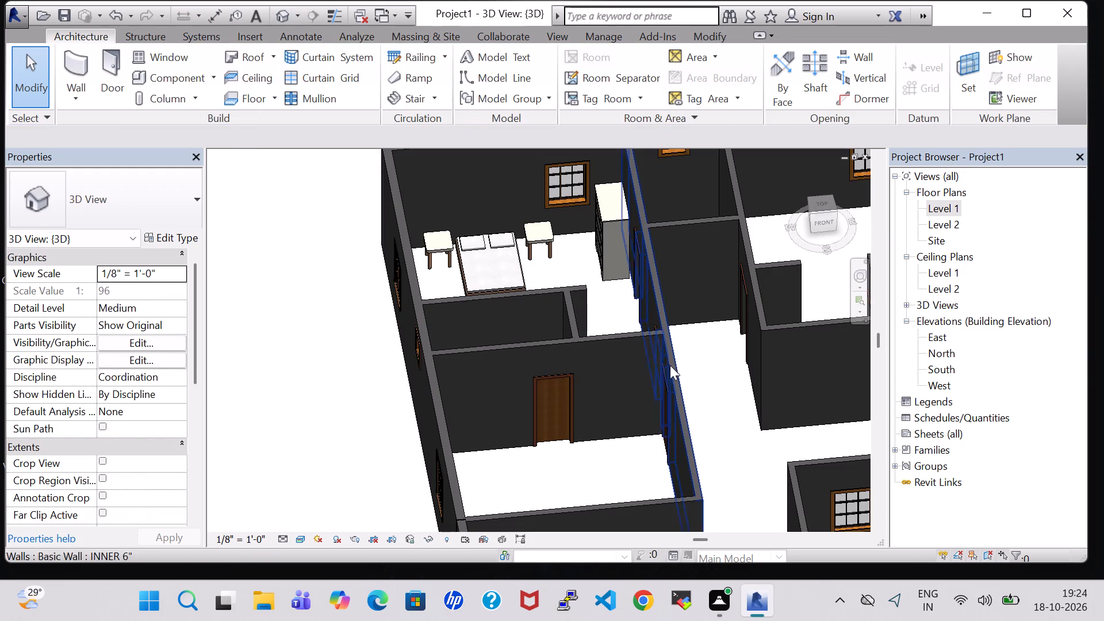
scroll(706, 416, "up", 1)
middle_click_drag(706, 416, 649, 367, "shift")
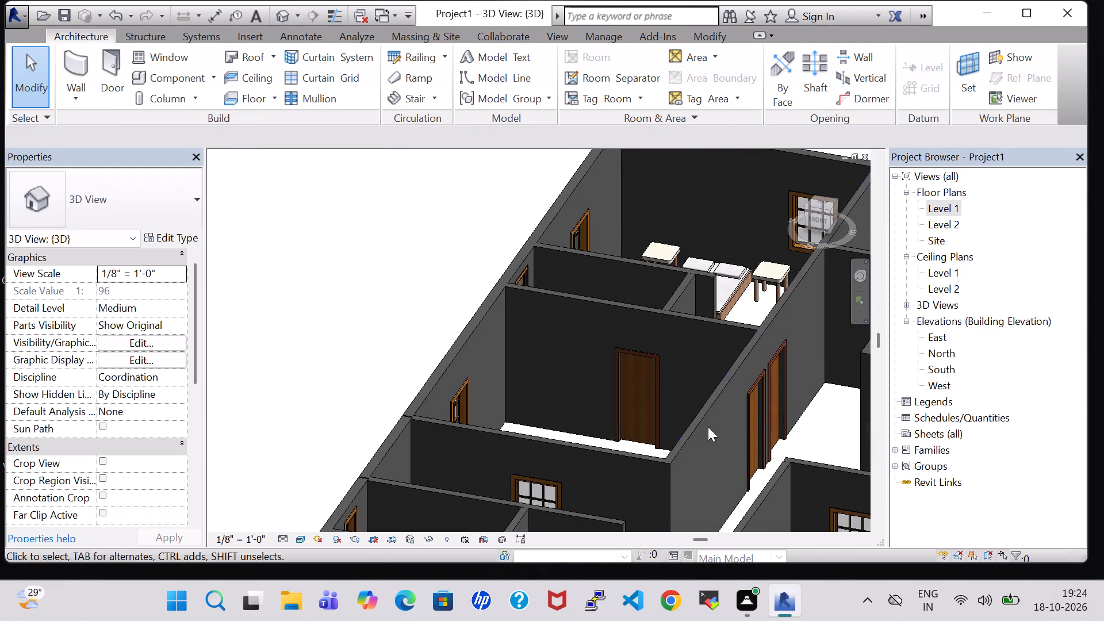
scroll(776, 410, "down", 1)
middle_click_drag(733, 190, 739, 230, "shift")
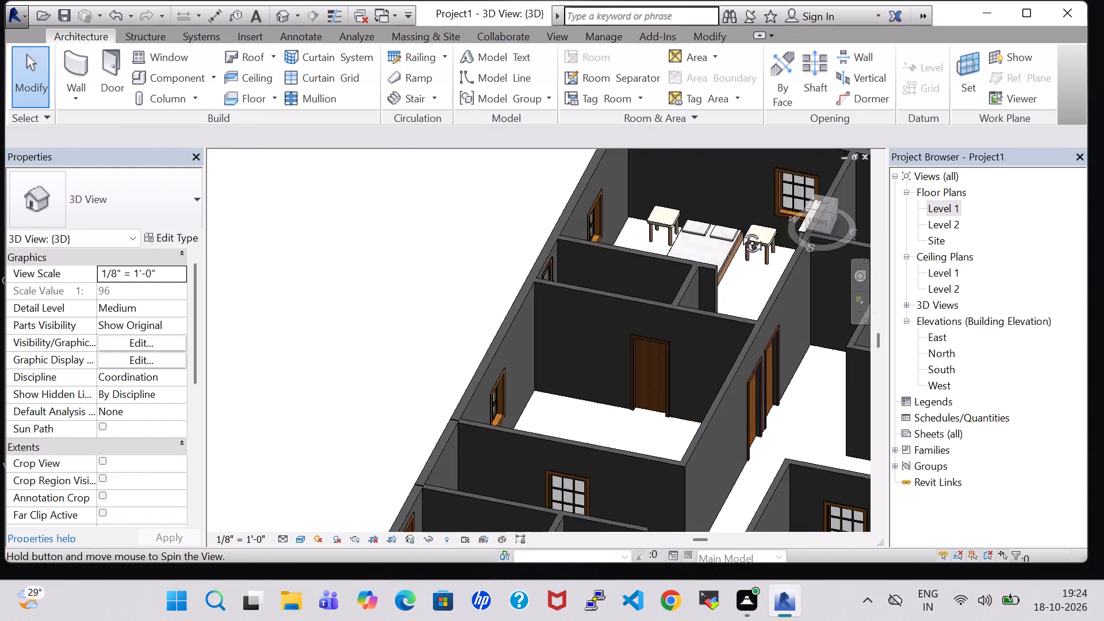
middle_click_drag(739, 230, 727, 323, "shift")
scroll(743, 294, "up", 4)
middle_click_drag(744, 232, 674, 240, "shift")
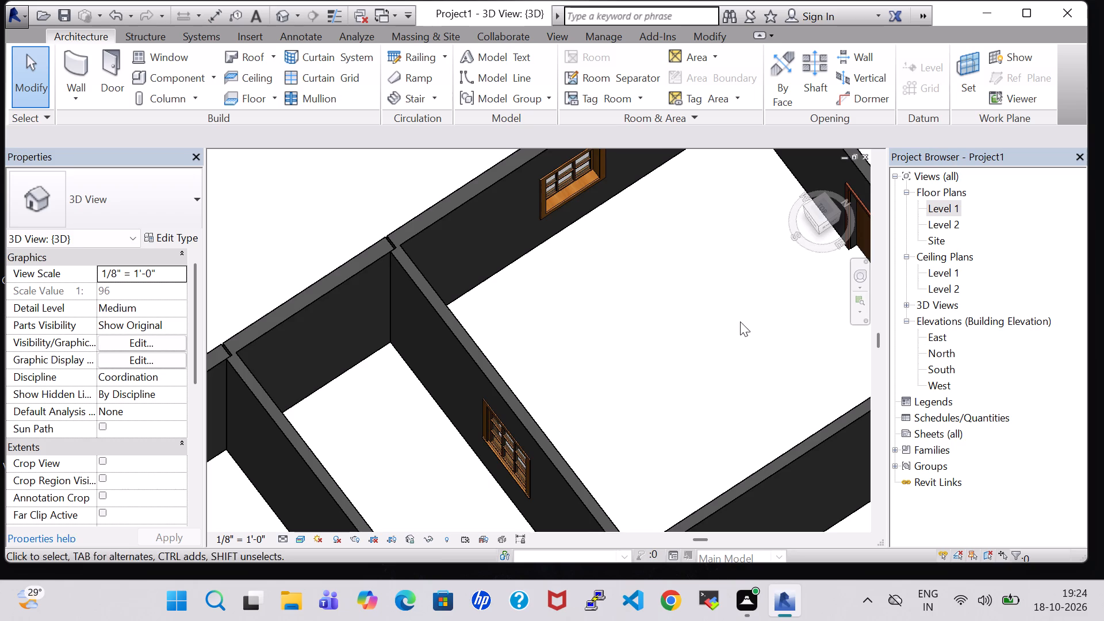
middle_click_drag(741, 324, 346, 331)
middle_click_drag(706, 212, 672, 210, "shift")
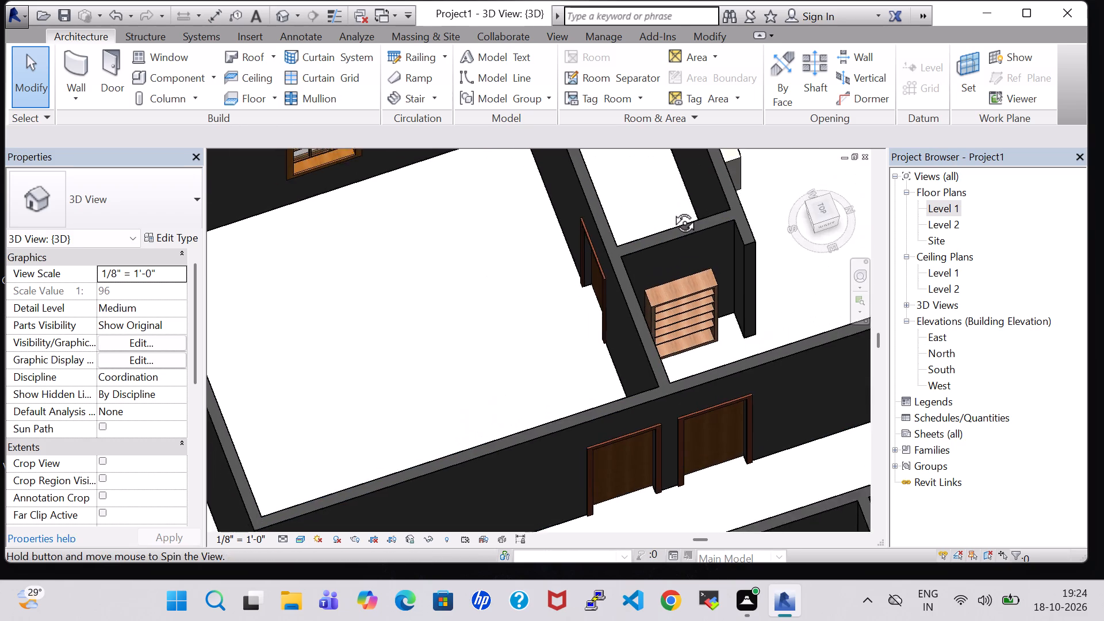
middle_click_drag(672, 210, 663, 210, "shift")
middle_click_drag(814, 324, 790, 323, "shift")
middle_click_drag(671, 367, 576, 334)
double_click(956, 210)
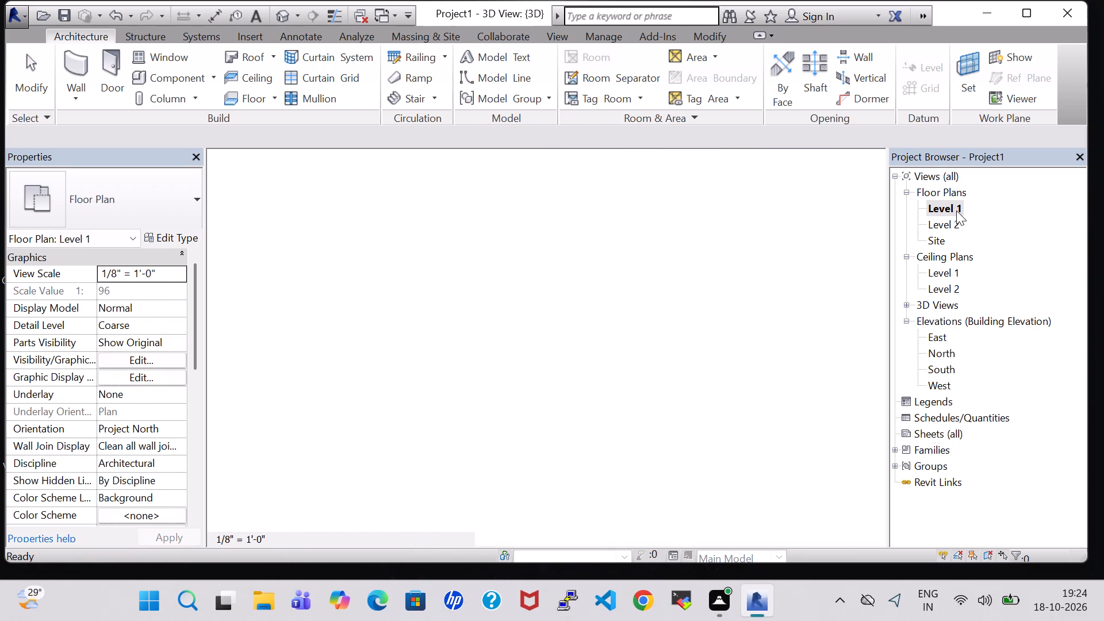
Load the Tub-Free Standing-3D component family from the US Imperial Plumbing library's Architectural, Fixtures, Bathtubs folder.
scroll(688, 257, "down", 6)
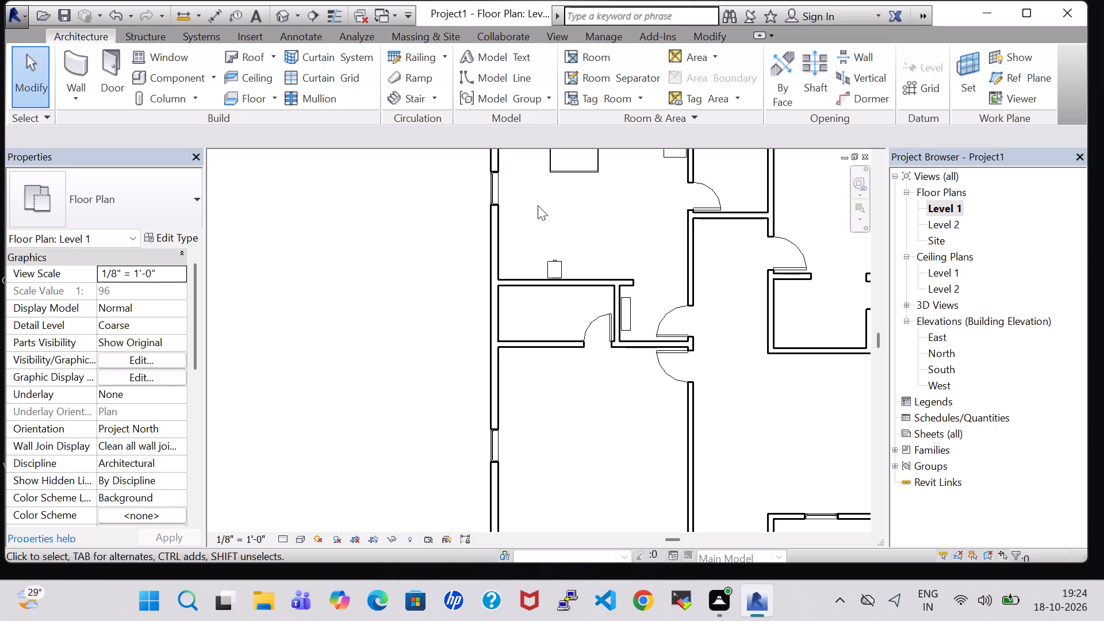
middle_click_drag(538, 205, 535, 285)
left_click(168, 68)
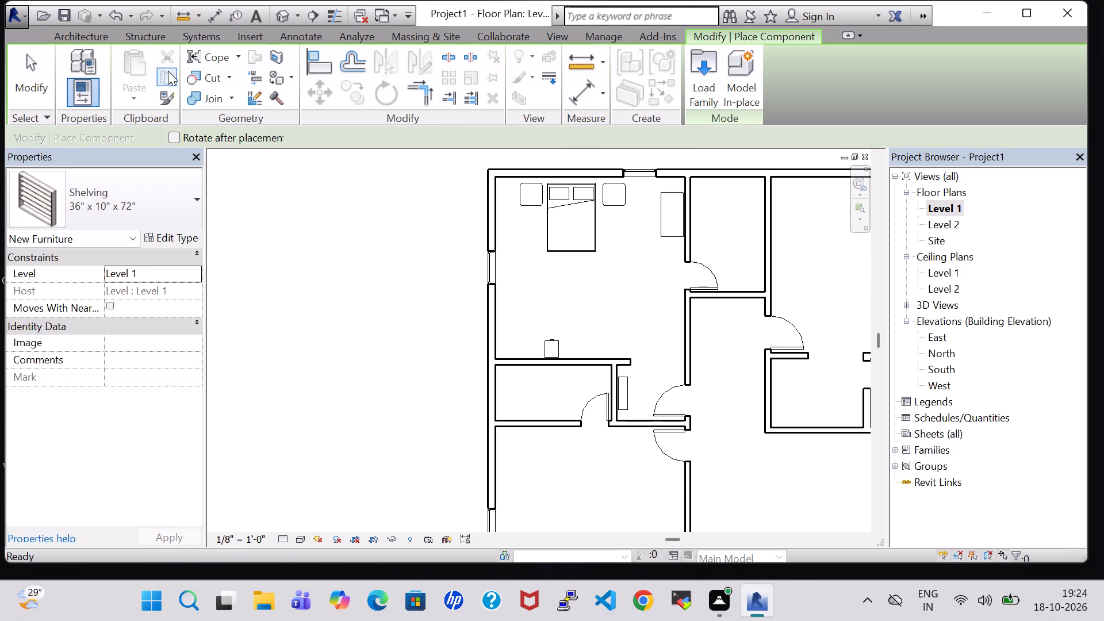
left_click(704, 78)
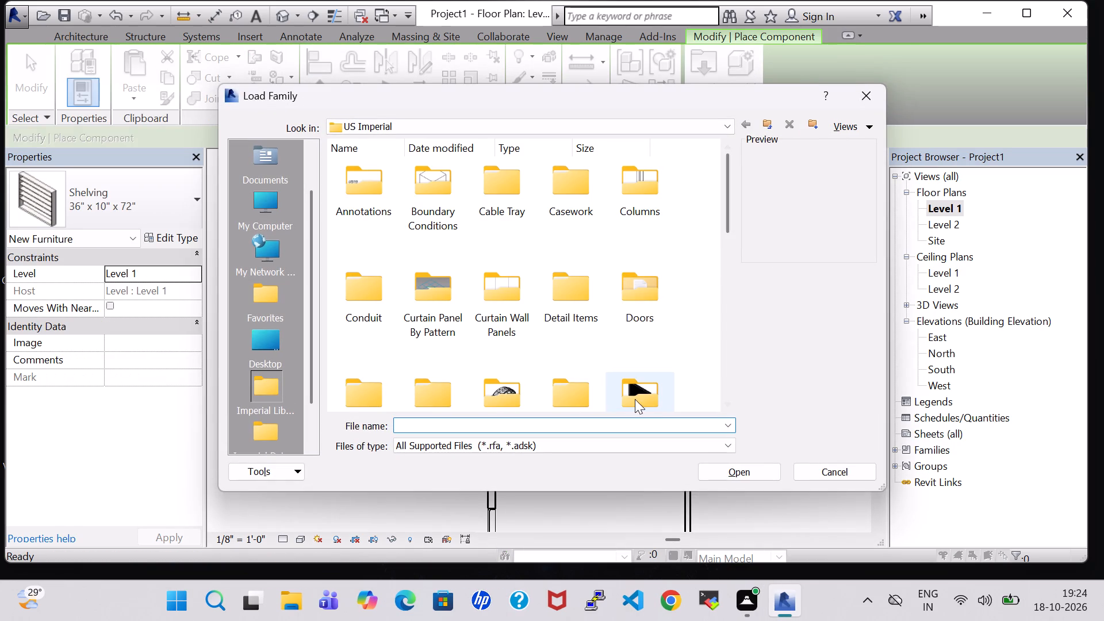
left_click(635, 393)
key("p")
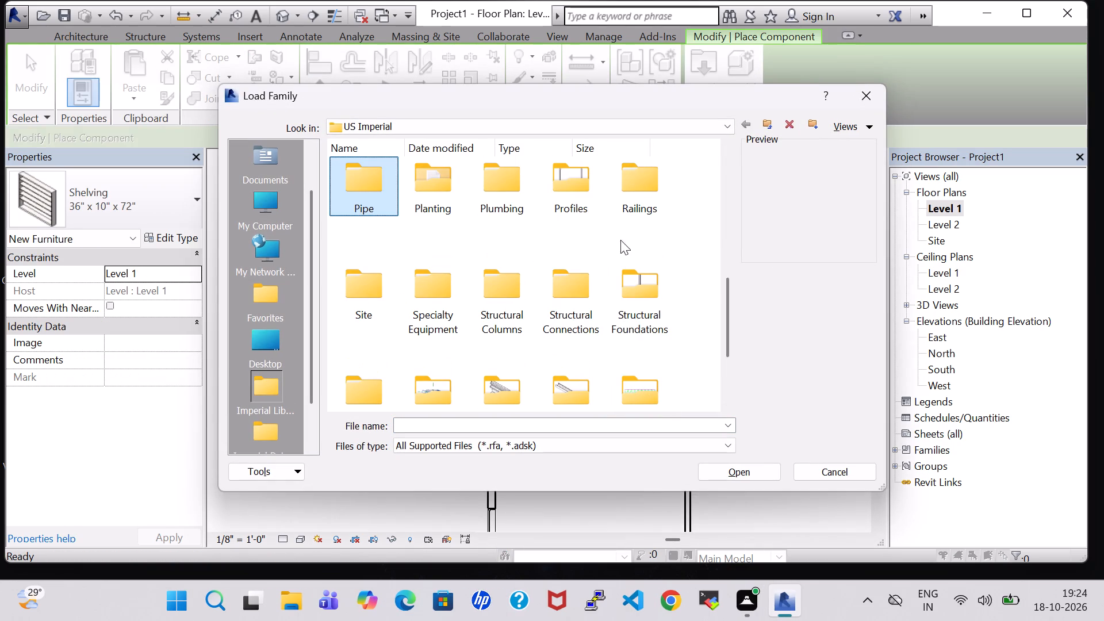
double_click(493, 192)
double_click(374, 185)
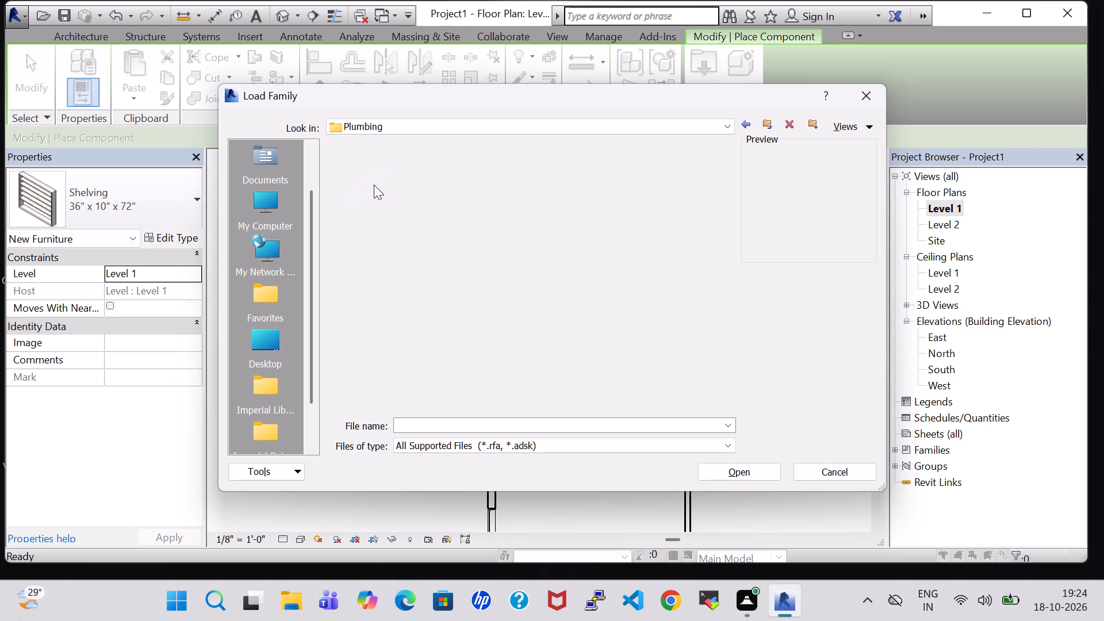
double_click(435, 190)
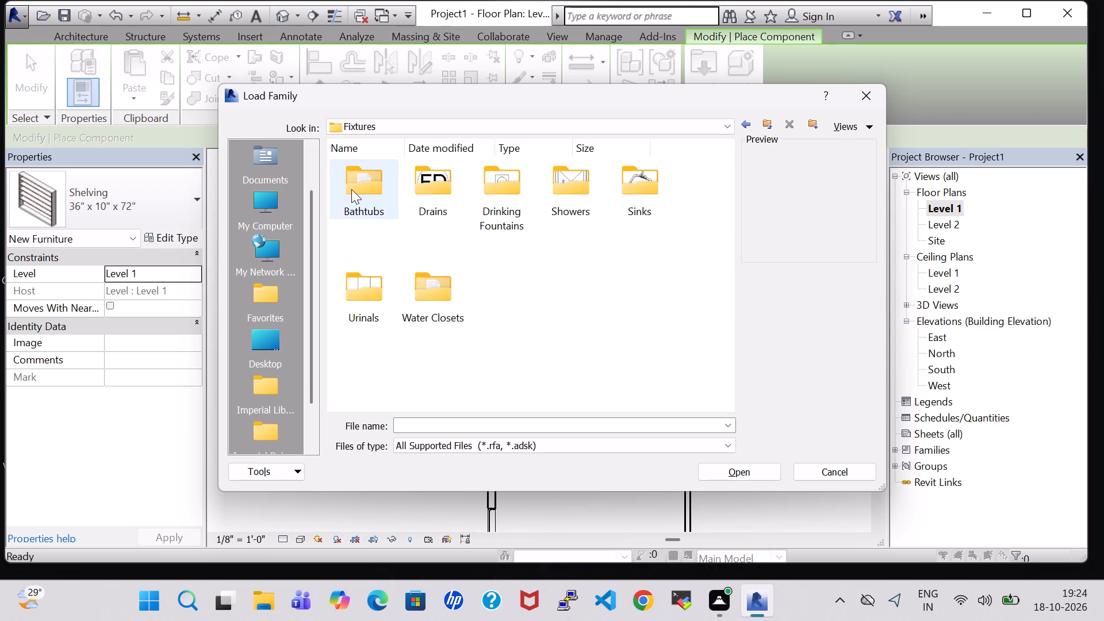
double_click(381, 191)
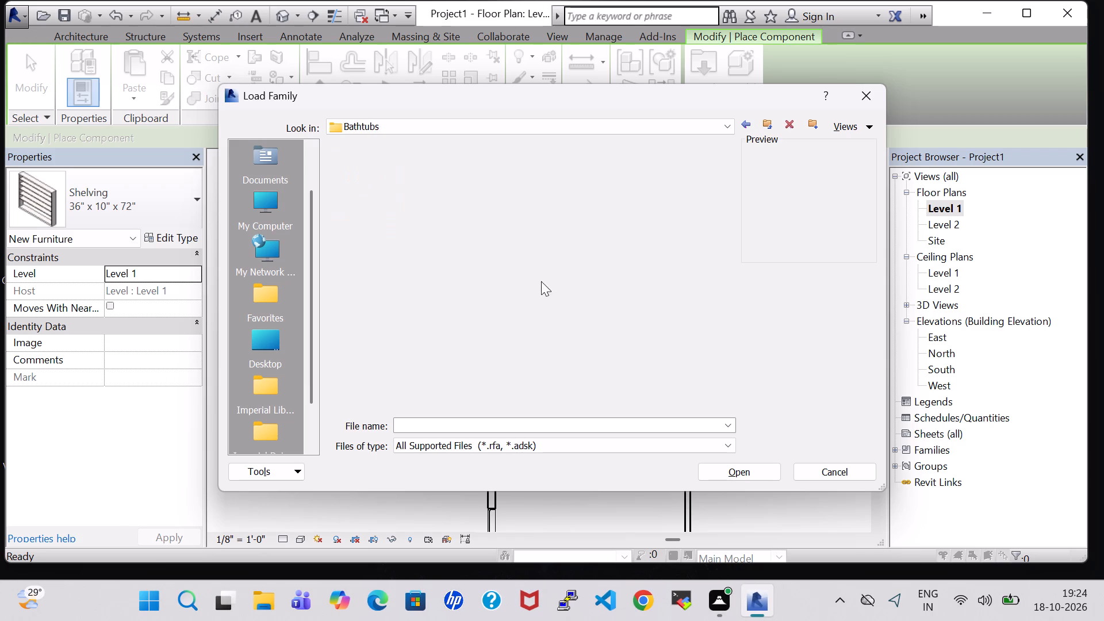
left_click(438, 170)
left_click(760, 474)
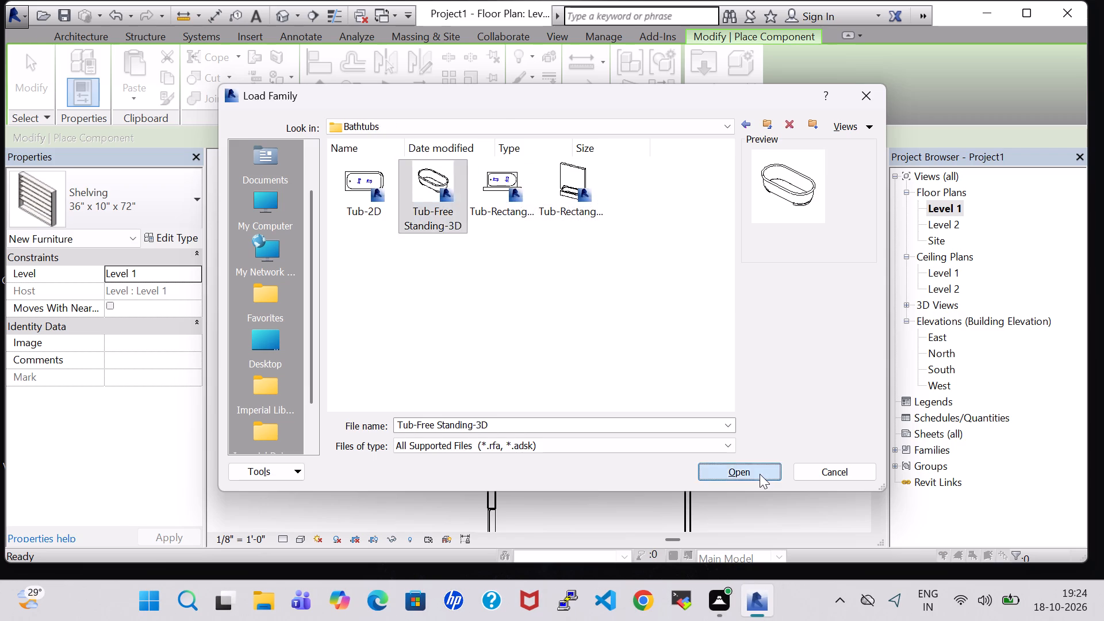
Place a 30" x 60" Tub-Free Standing-3D lengthwise against the exterior wall at the west end of the small bathroom.
scroll(536, 402, "up", 5)
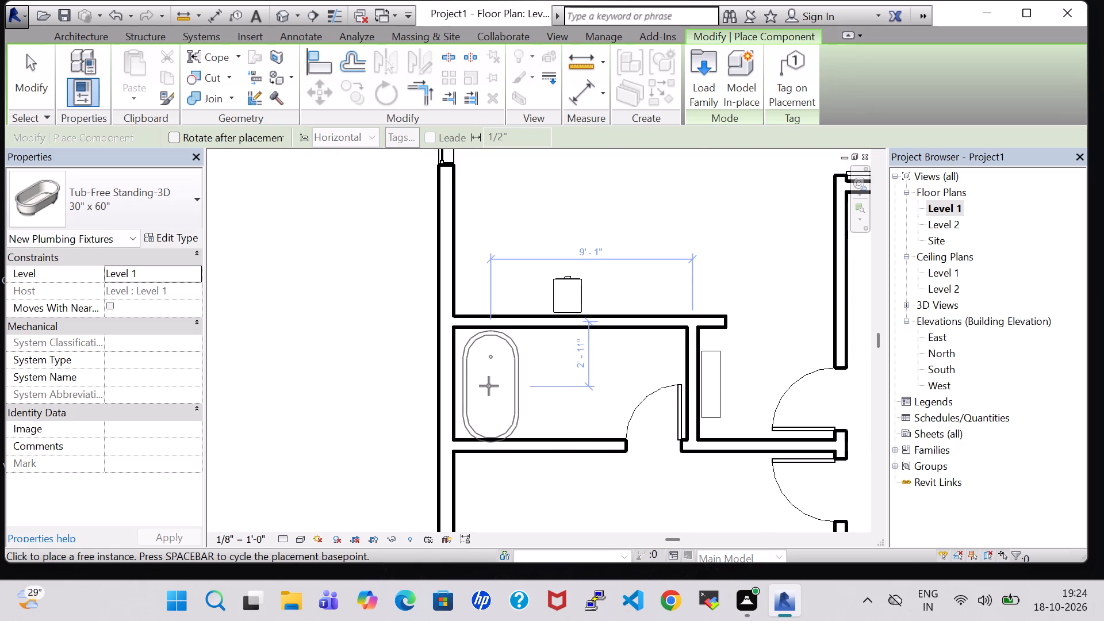
left_click(488, 386)
key("Escape")
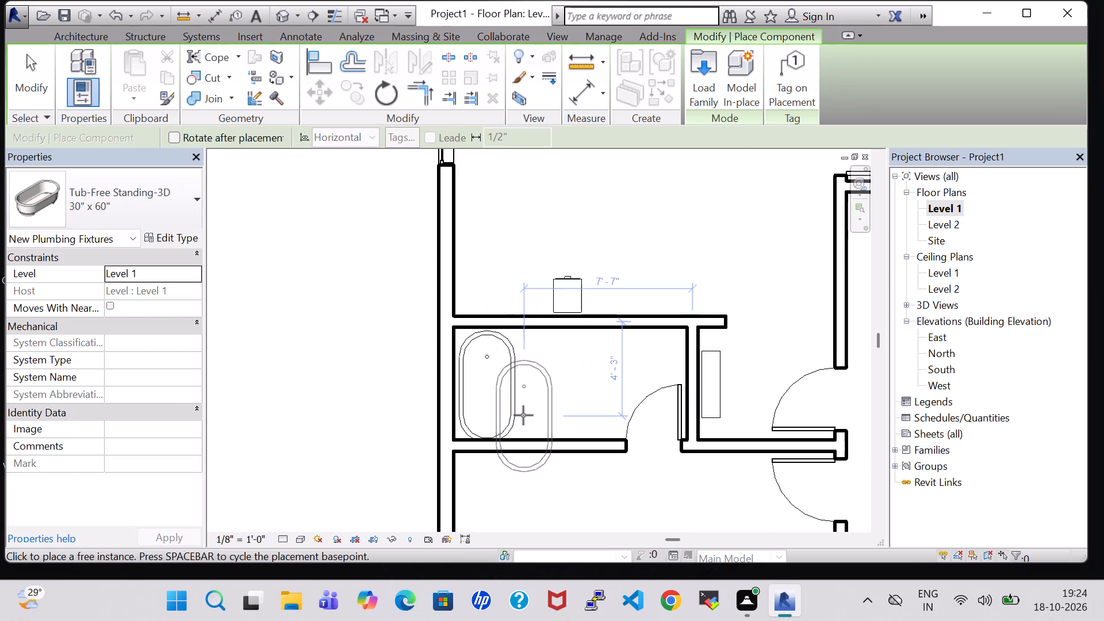
key("Escape")
Nudge the bathroom's south INNER 6" partition slightly south to give the bathtub clearance.
left_click(557, 444)
key("Down")
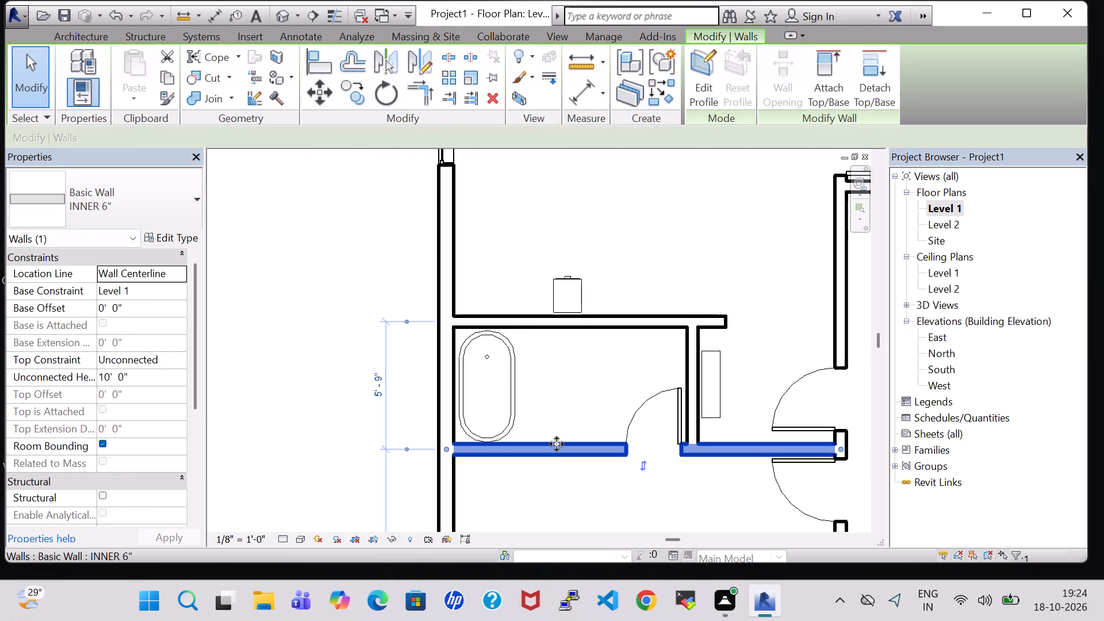
key("Down")
left_click(559, 396)
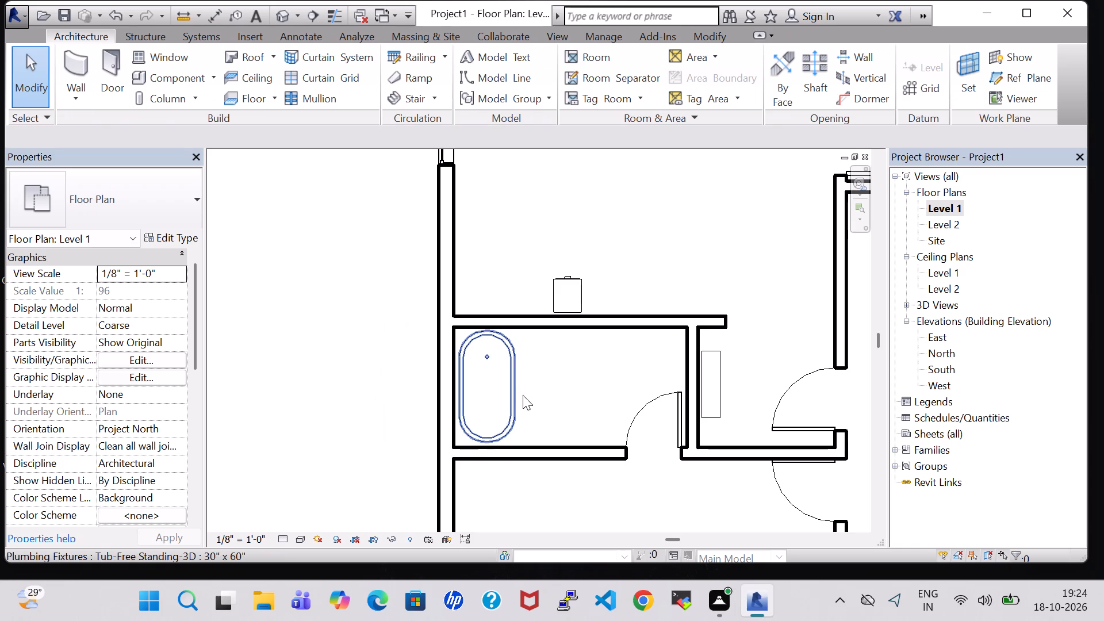
left_click(596, 383)
Load the Toilet-Domestic-3D component family from the Plumbing library's Architectural, Fixtures, Water Closets folder.
scroll(596, 383, "down", 2)
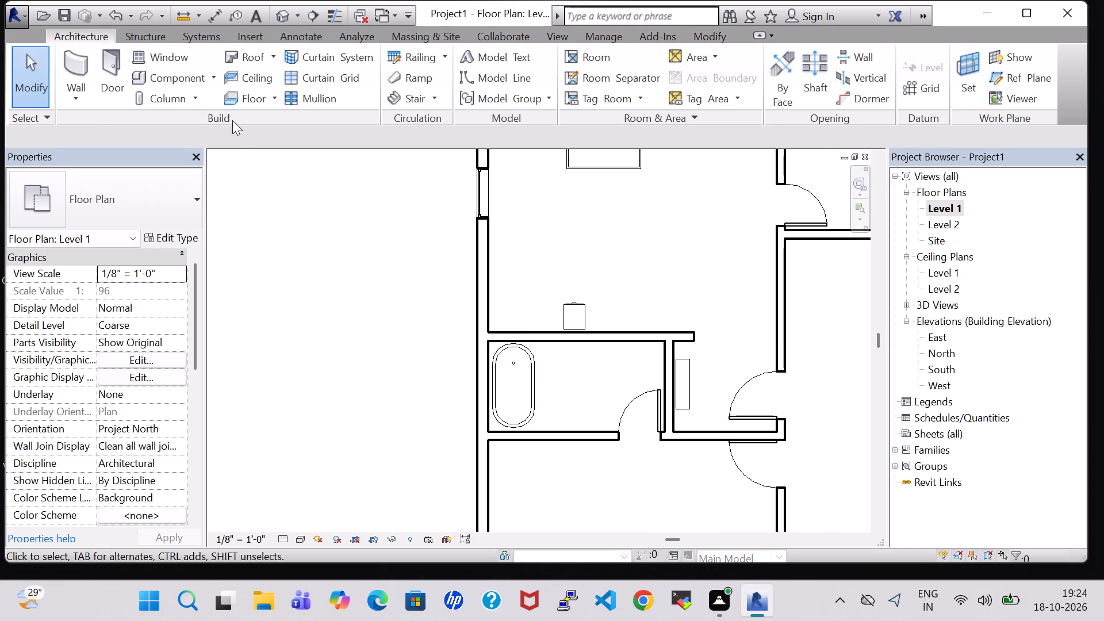
left_click(171, 79)
left_click(703, 81)
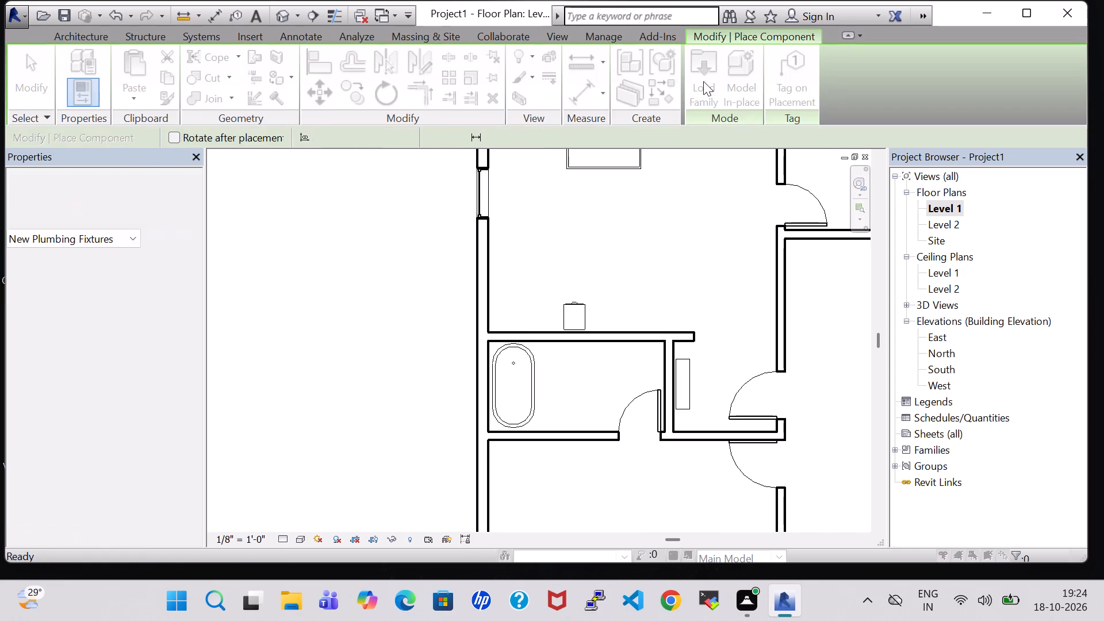
left_click(657, 389)
key("p")
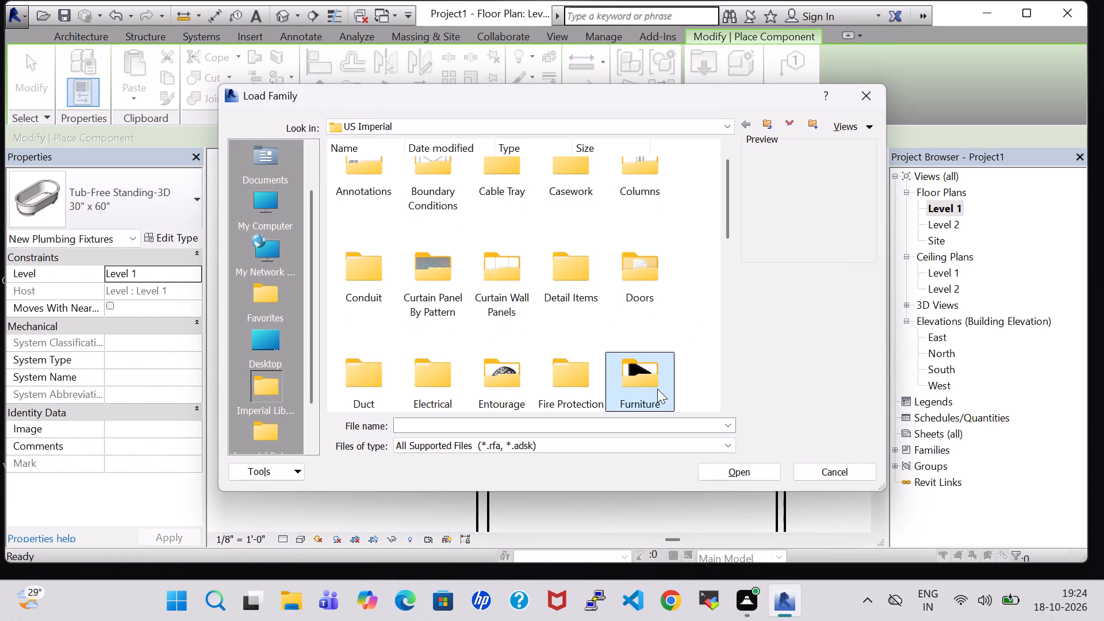
double_click(511, 207)
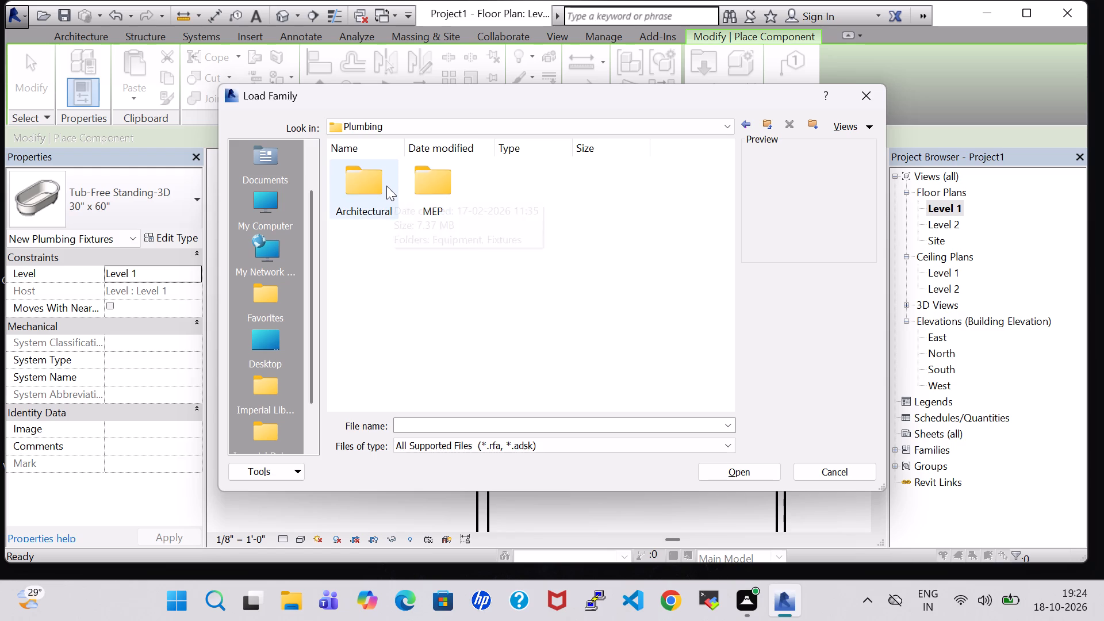
double_click(386, 186)
double_click(439, 183)
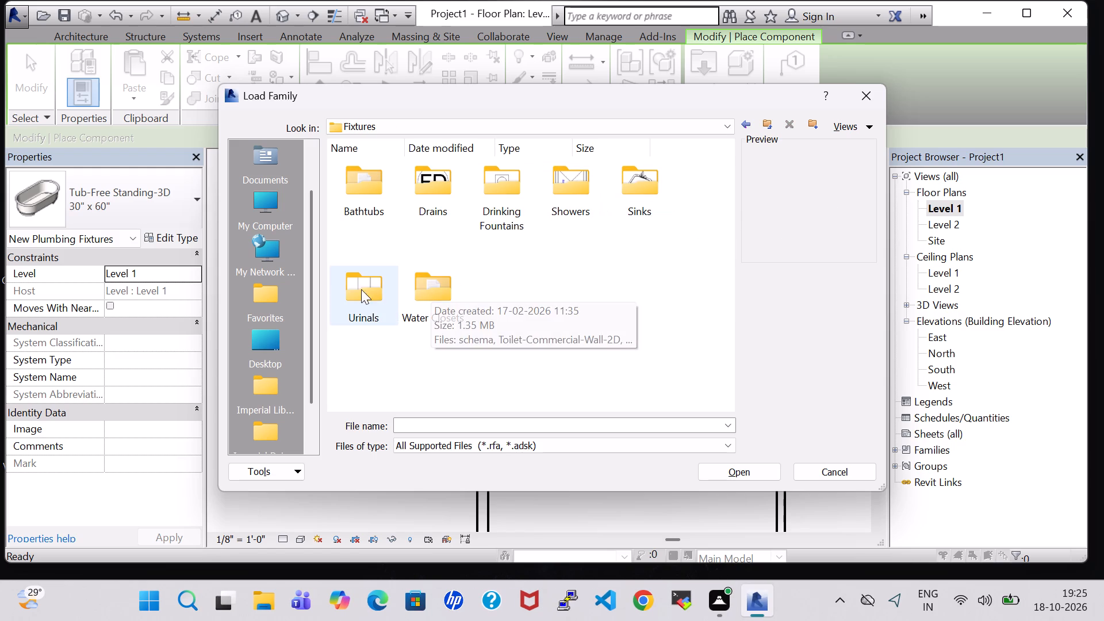
double_click(457, 289)
left_click(555, 181)
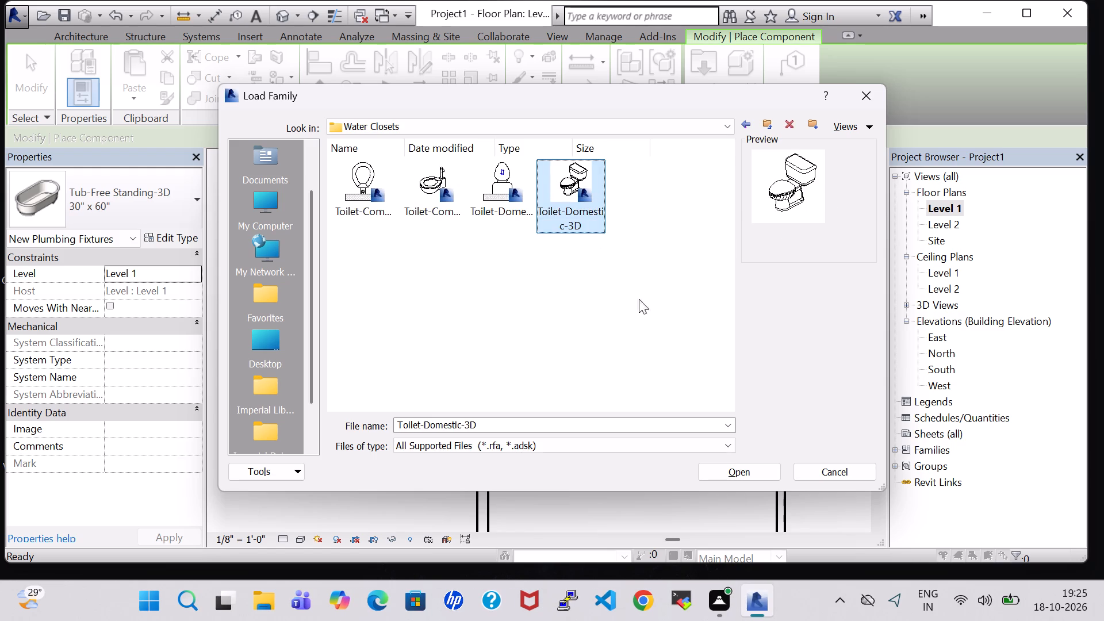
left_click(746, 462)
left_click(746, 471)
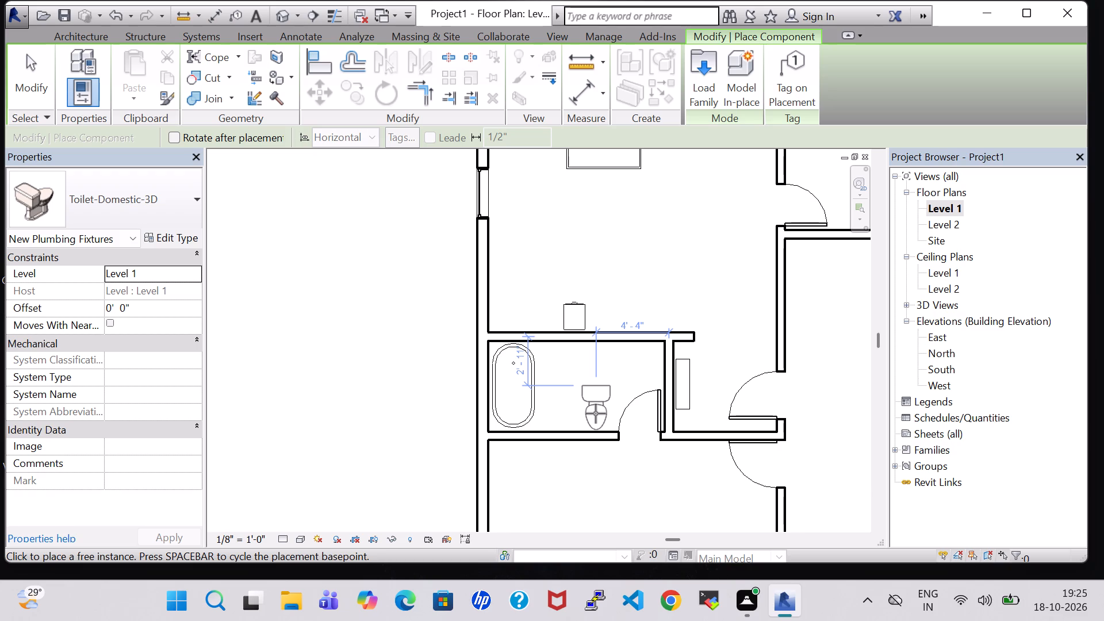
Place the domestic toilet east of the bathtub and nudge it flush against the bathroom's north partition, about 5'-8" from the east partition.
scroll(596, 413, "up", 3)
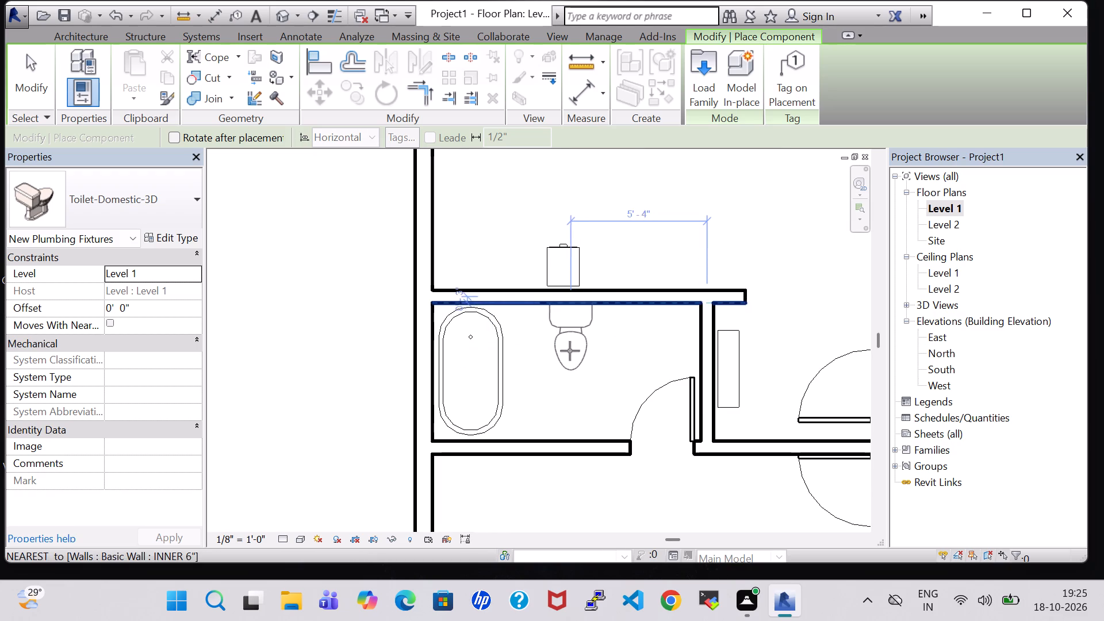
left_click(568, 355)
key("Escape")
key("Escape")
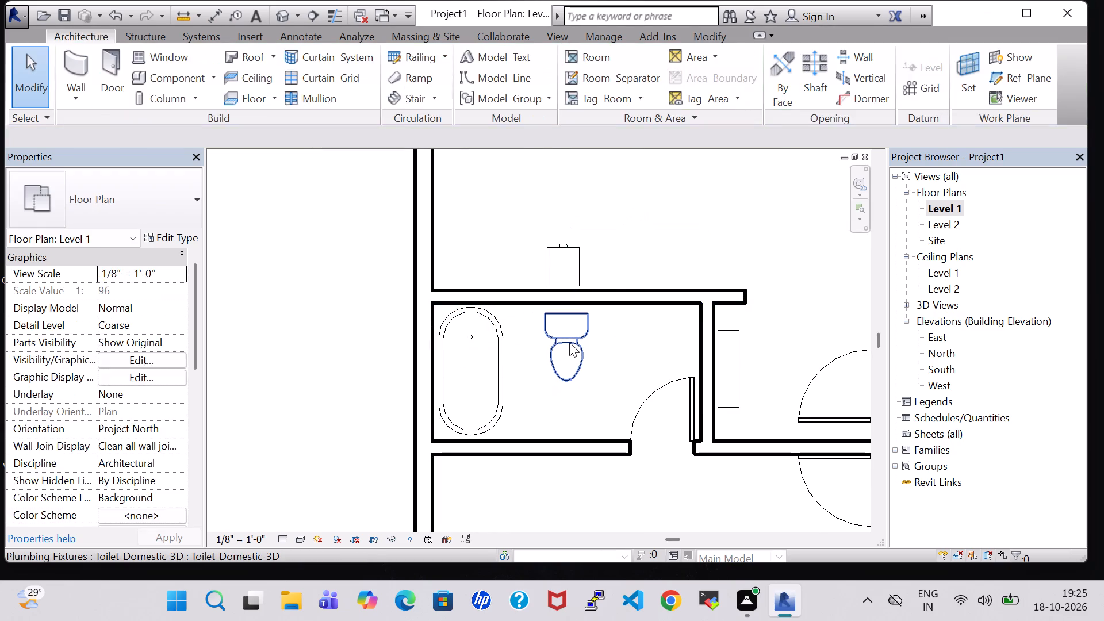
left_click(569, 342)
key("Up")
key("Up")
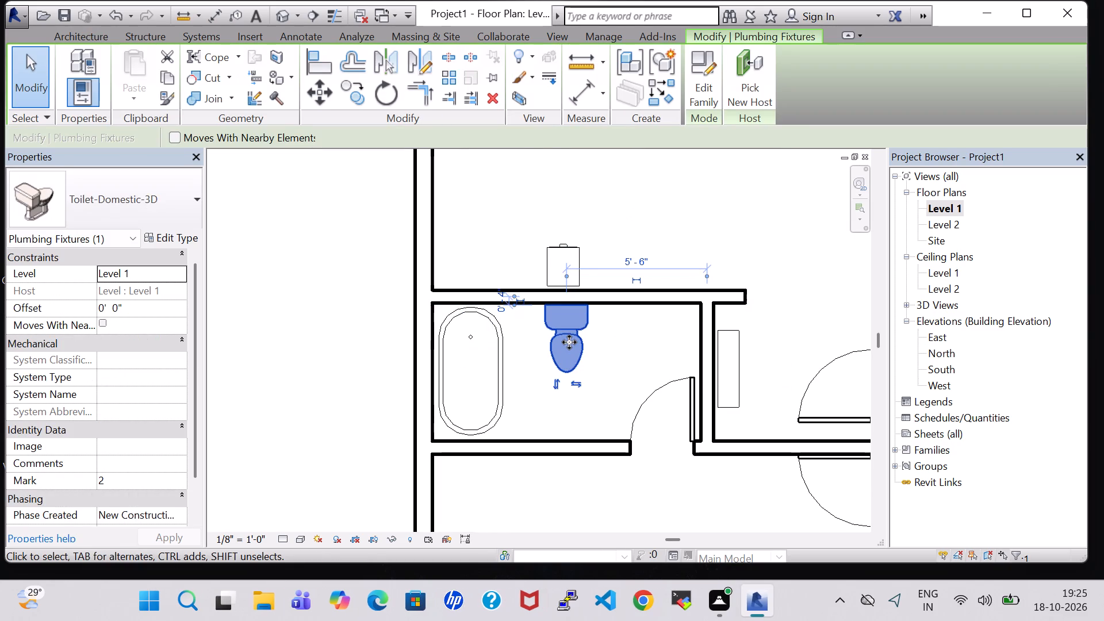
key("Left")
key("Down")
key("Up")
scroll(569, 342, "up", 3)
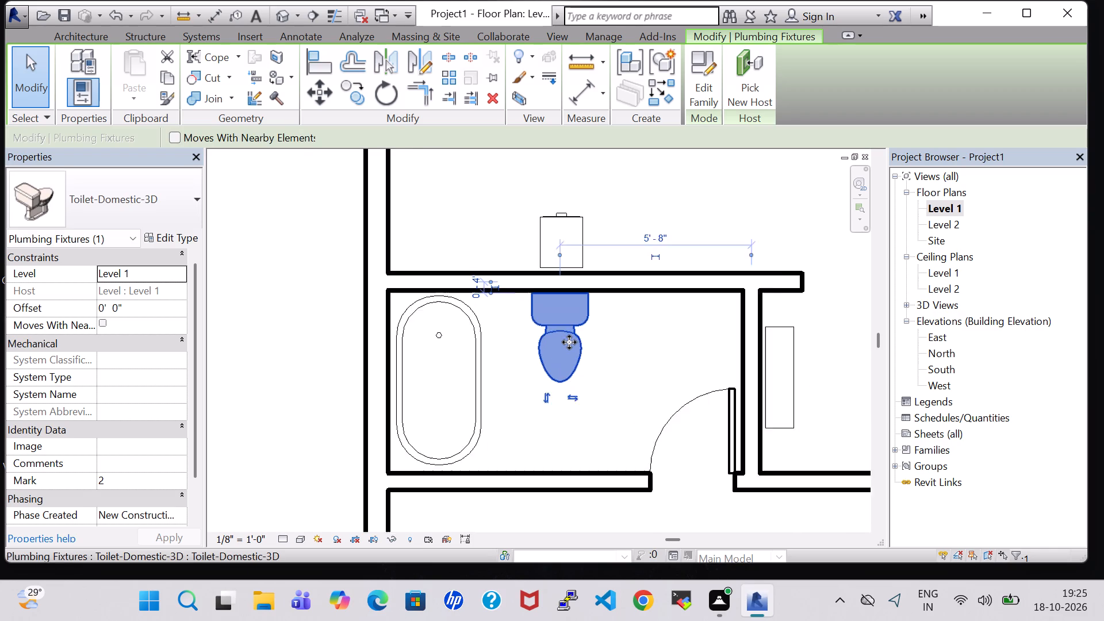
scroll(569, 342, "up", 2)
scroll(637, 201, "down", 4)
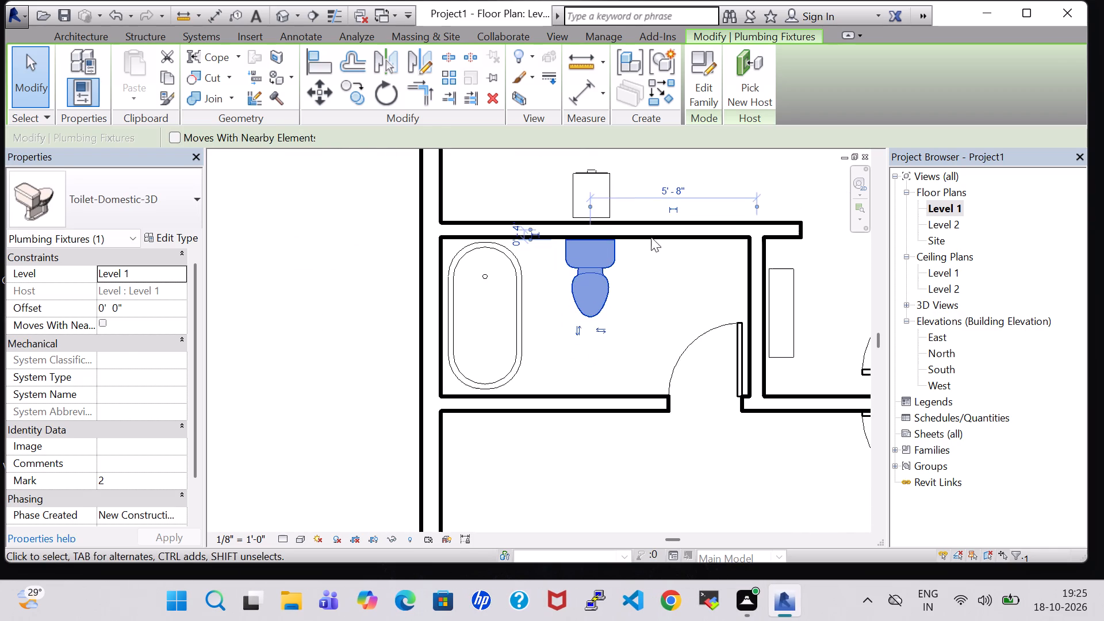
left_click(656, 289)
Load the Sink Vanity-Square component family from the Plumbing library's Architectural, Fixtures, Sinks folder.
left_click(149, 75)
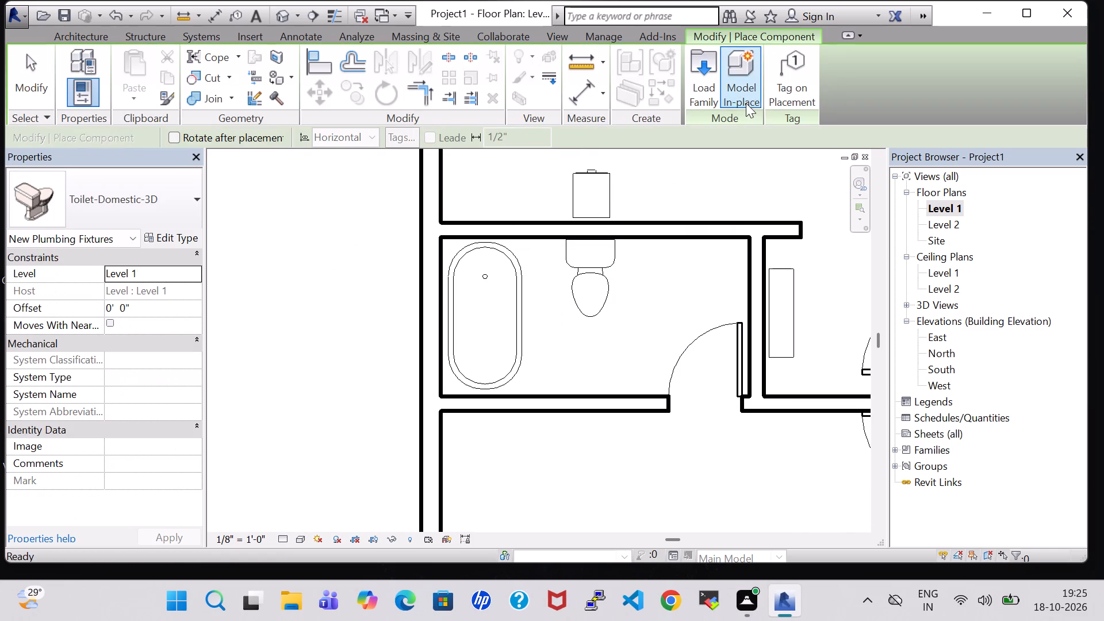
left_click(716, 75)
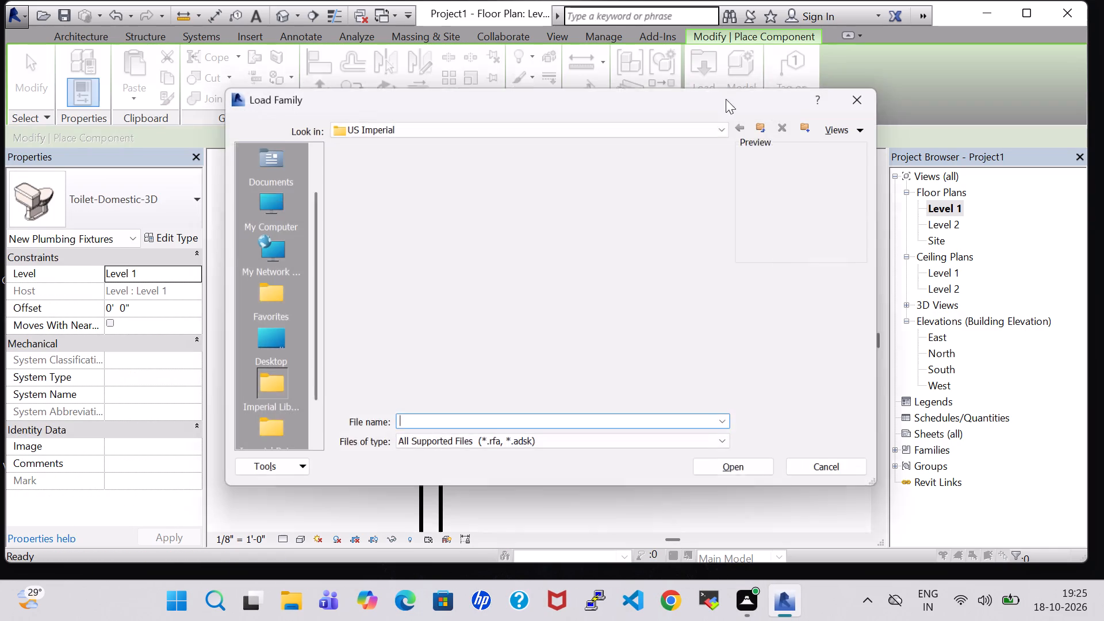
left_click(645, 389)
key("p")
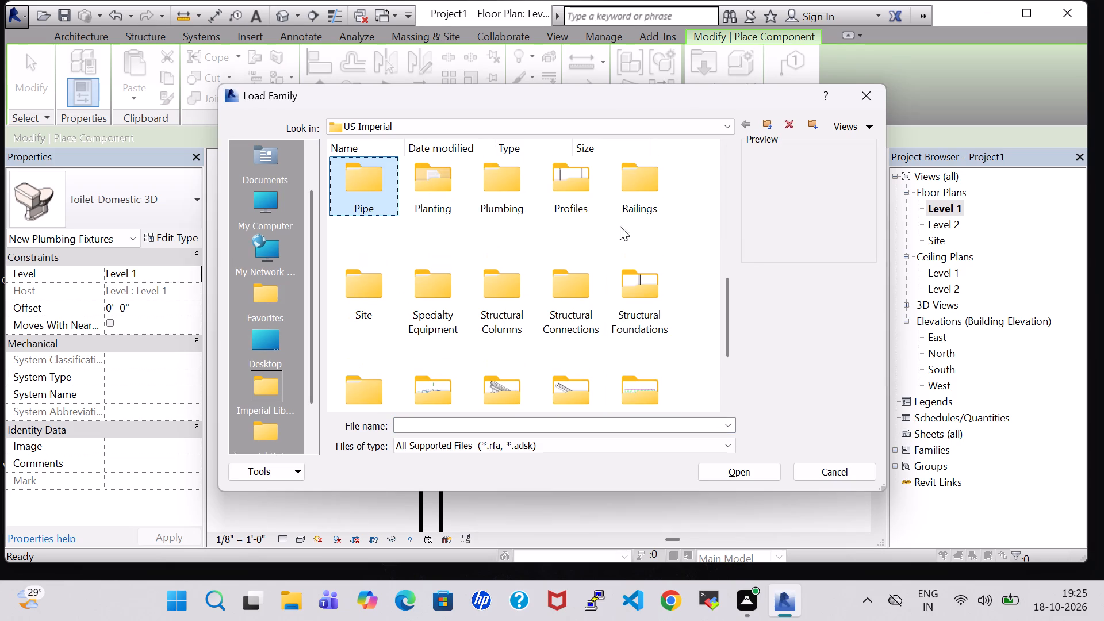
double_click(497, 194)
double_click(365, 192)
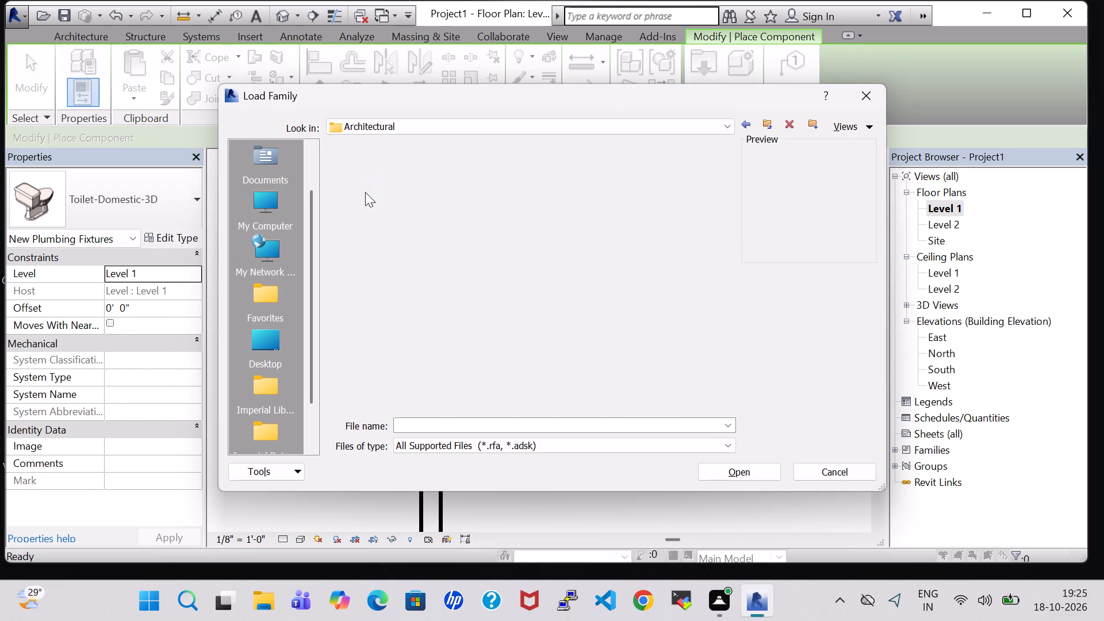
double_click(428, 184)
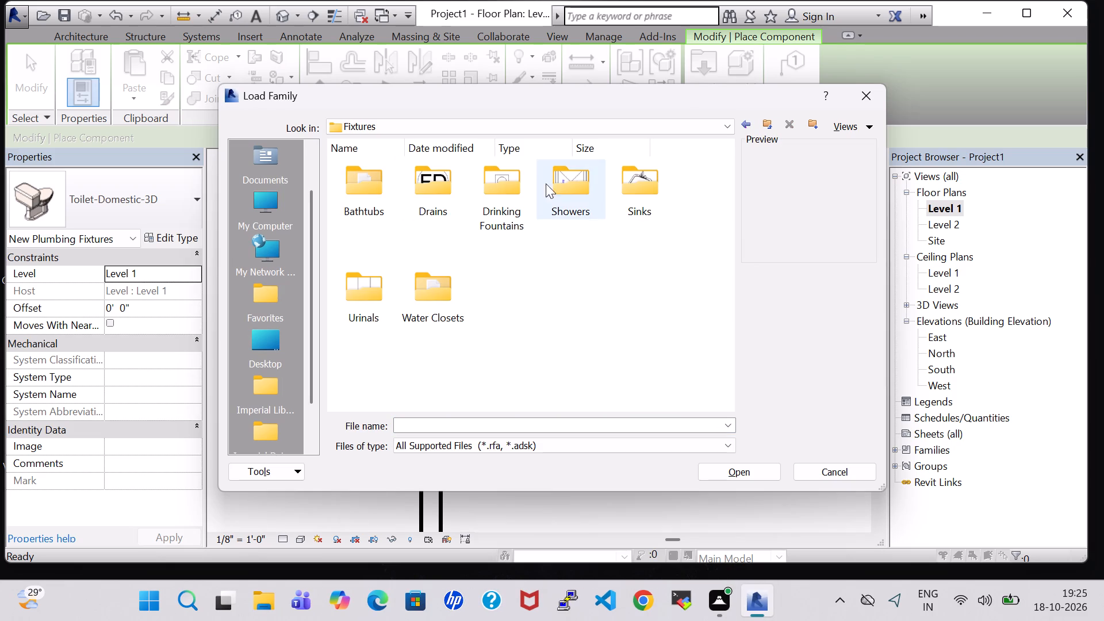
double_click(661, 181)
double_click(615, 194)
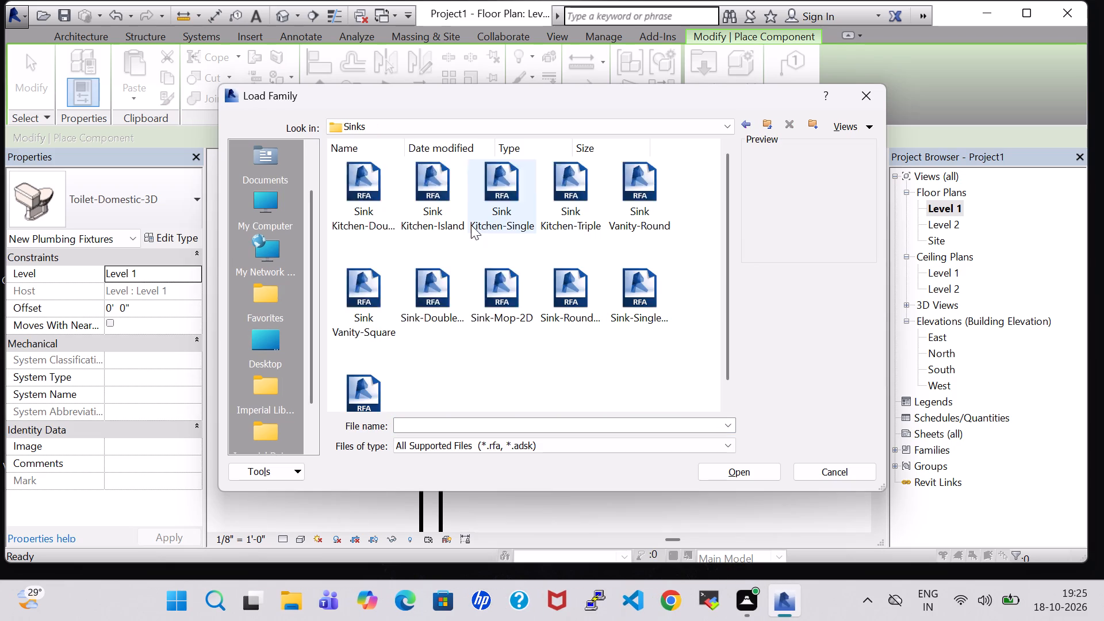
left_click(449, 196)
left_click(385, 267)
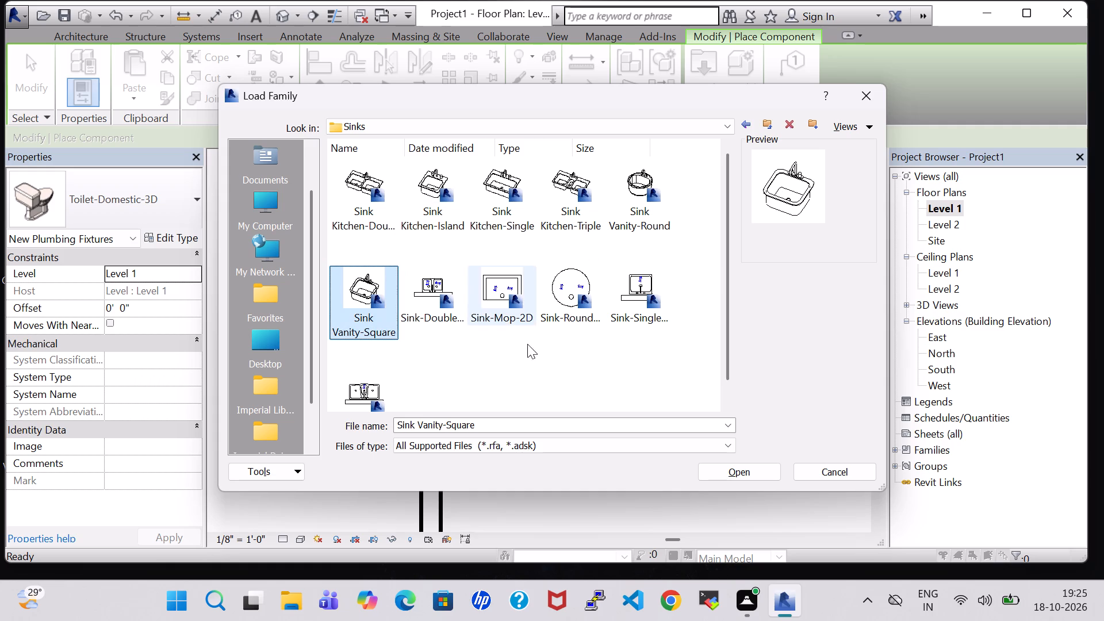
left_click(740, 466)
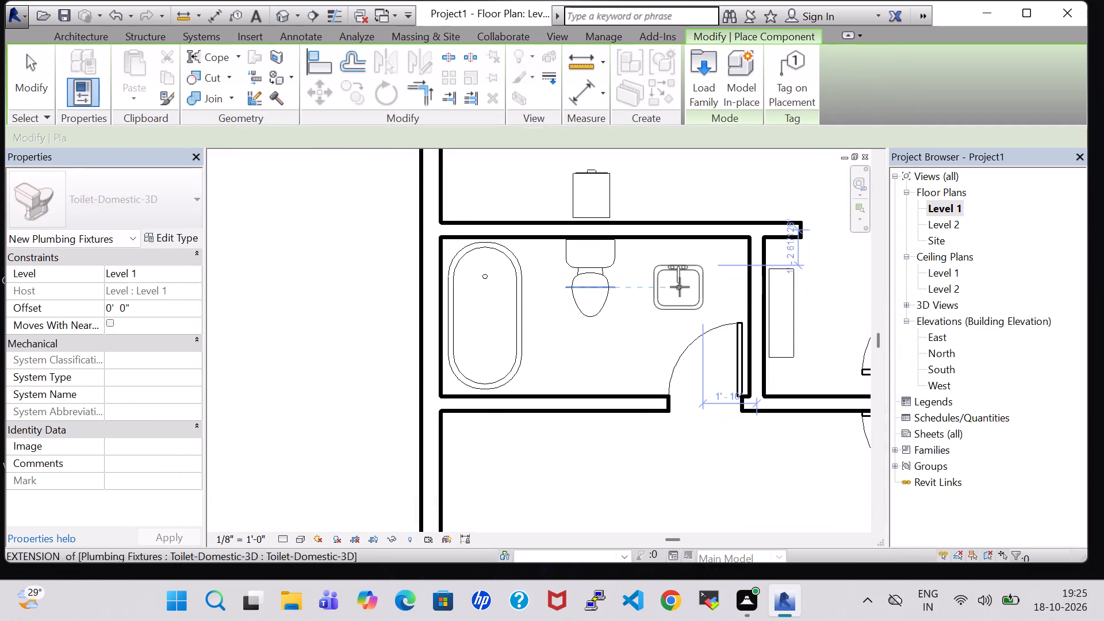
Place the 20" x 18" square vanity sink east of the toilet, about 1'-9" from the east partition, and nudge it against the north partition.
scroll(678, 289, "up", 5)
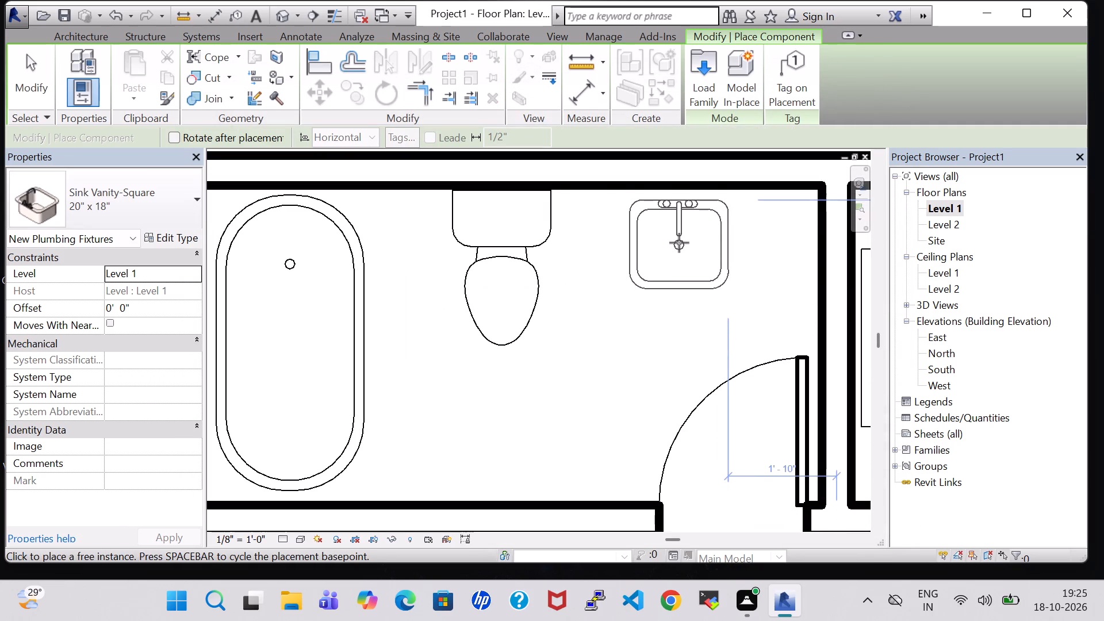
left_click(684, 248)
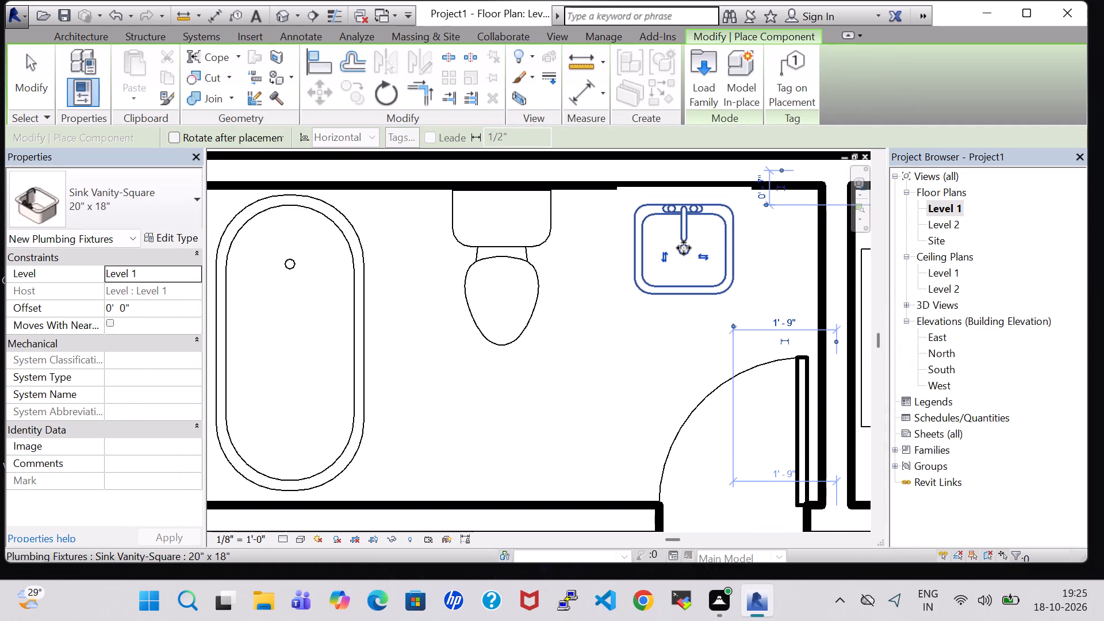
key("Escape")
key("Escape")
left_click(684, 248)
key("Up")
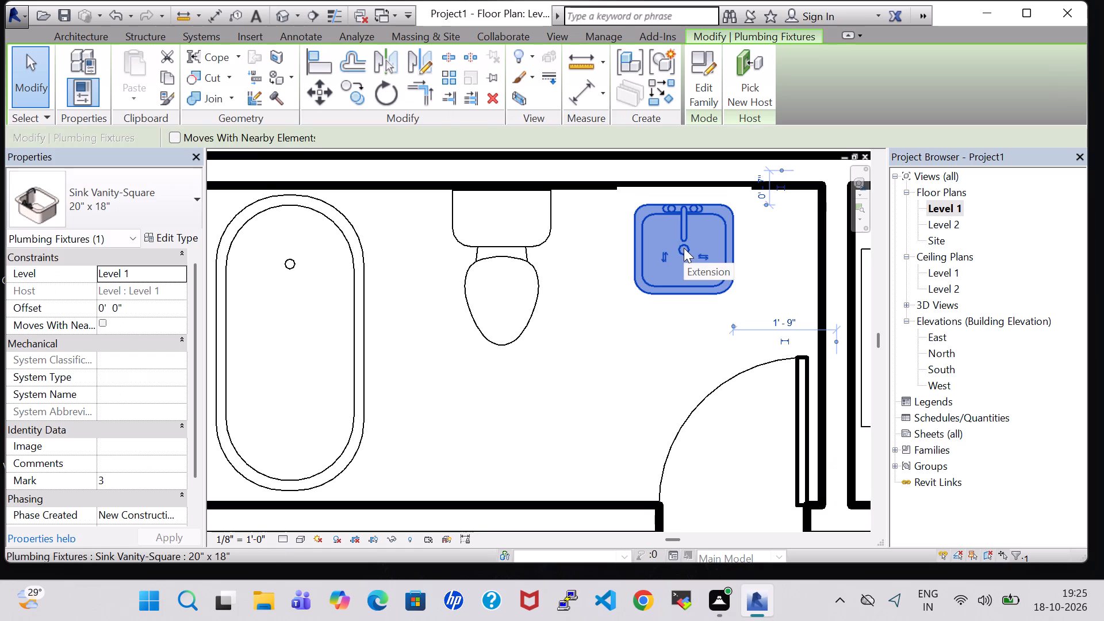
scroll(684, 248, "down", 1)
key("Up")
key("Up")
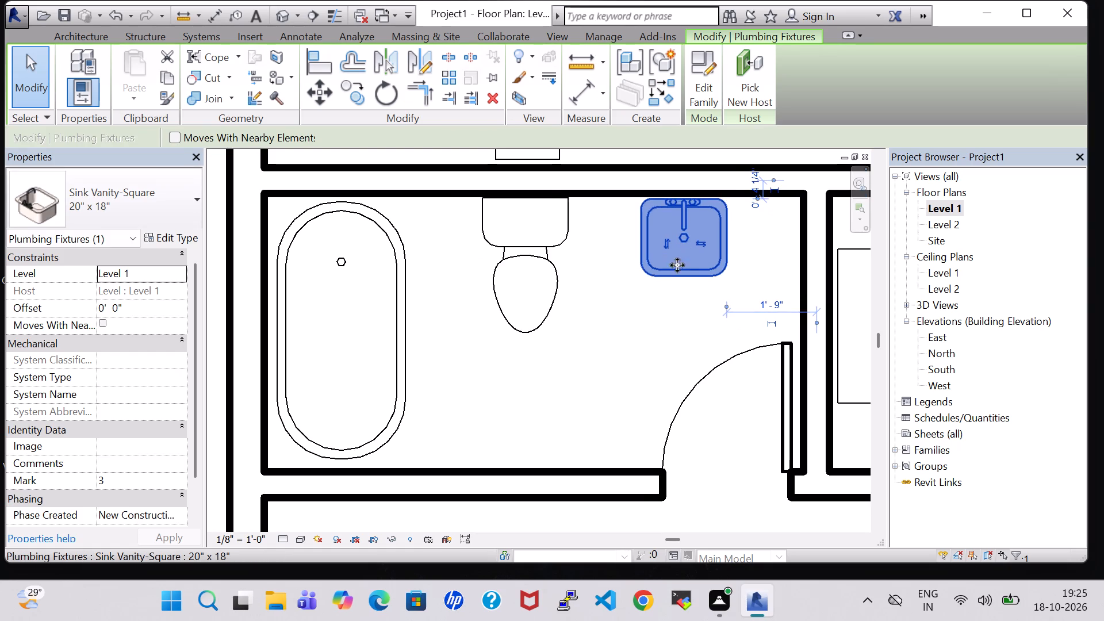
left_click(629, 342)
Examine the bathroom's tub, toilet and sink arrangement in the 3D view.
left_click(282, 21)
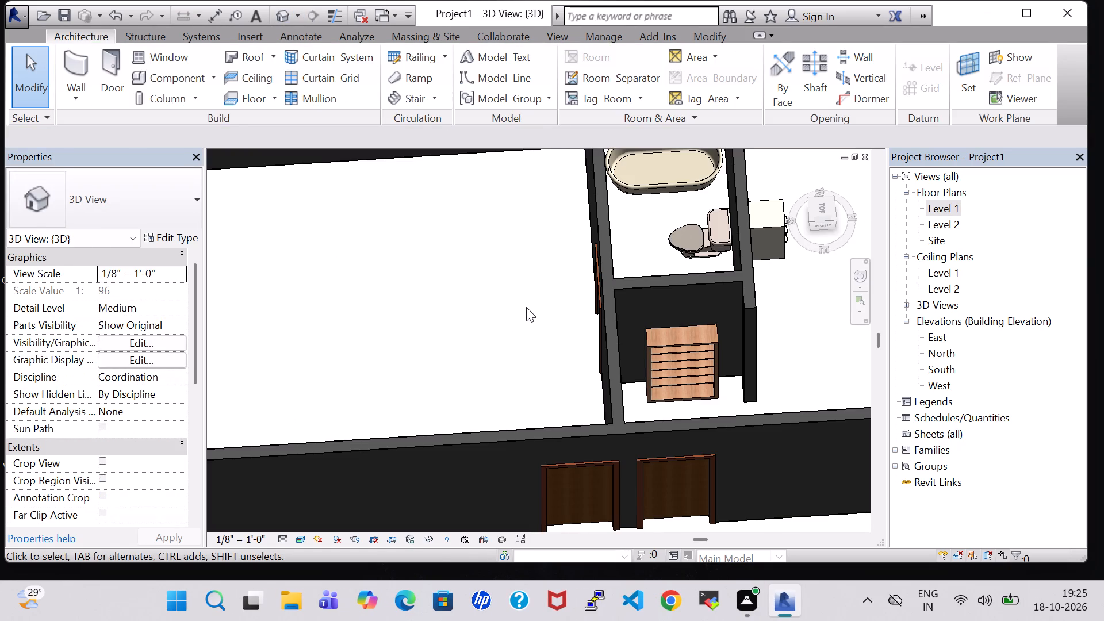
middle_click_drag(526, 307, 531, 349, "shift")
scroll(538, 342, "up", 3)
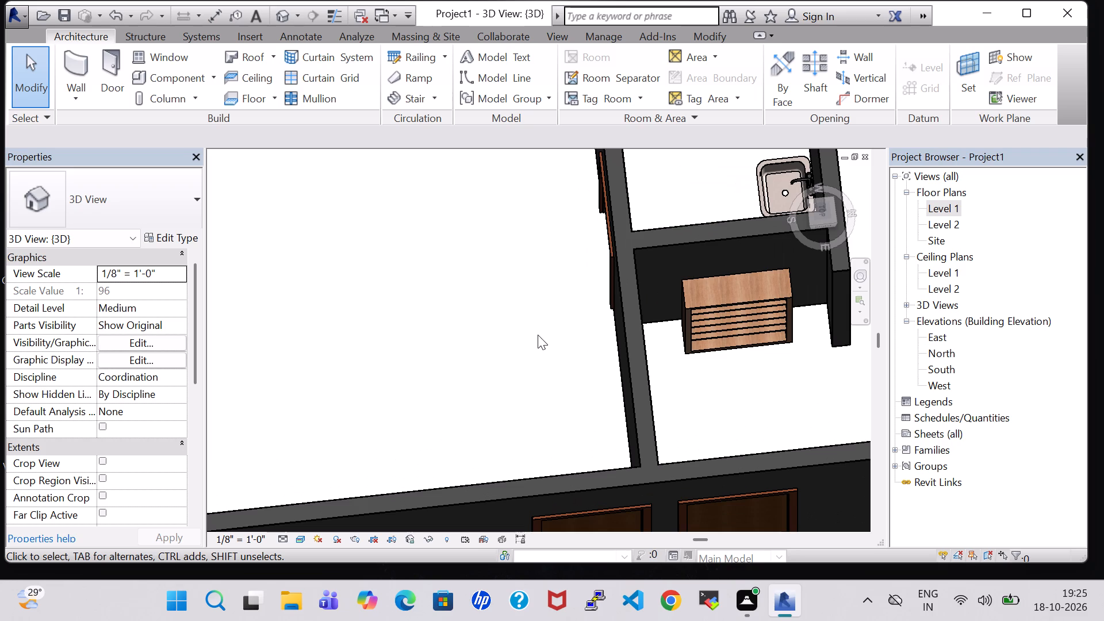
scroll(543, 302, "up", 1)
middle_click_drag(543, 302, 592, 294)
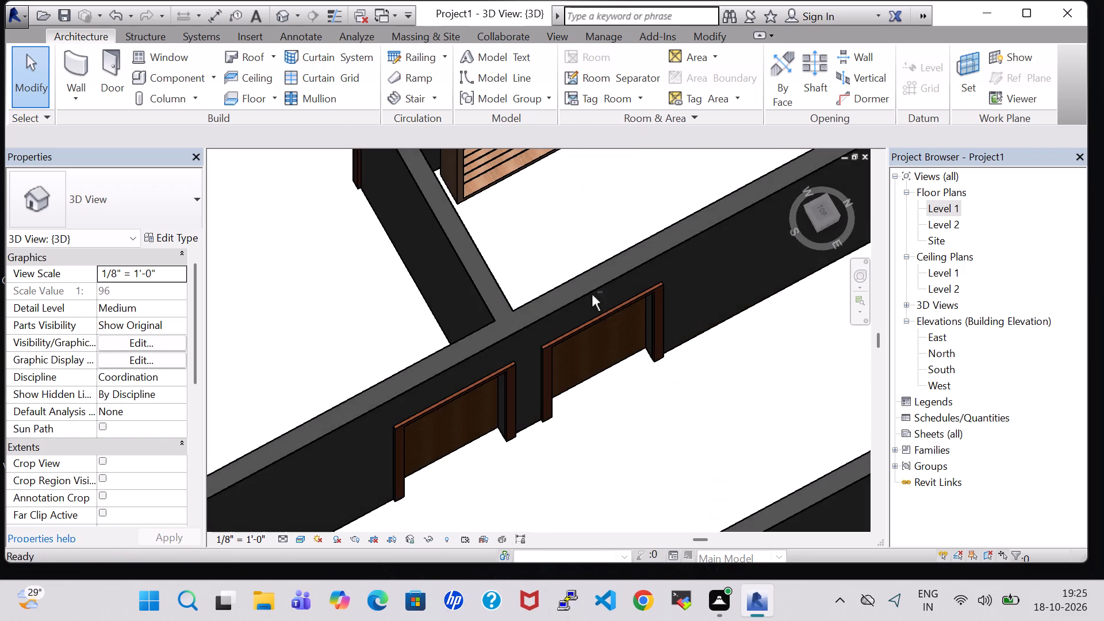
middle_click_drag(616, 181, 559, 406)
scroll(647, 275, "down", 3)
middle_click_drag(654, 221, 584, 313, "shift")
middle_click(615, 315, "shift")
middle_click_drag(712, 391, 708, 319, "shift")
middle_click_drag(721, 358, 624, 346)
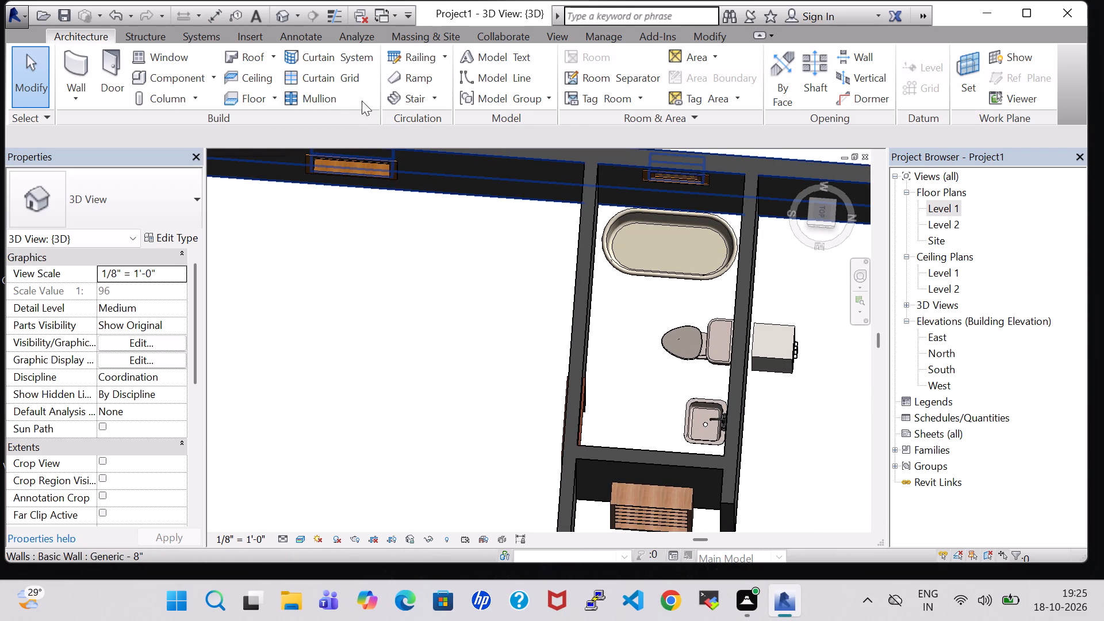
Load the Floor Drain - Round component family from the Plumbing library's MEP, Fixtures, Drains folder.
left_click(160, 82)
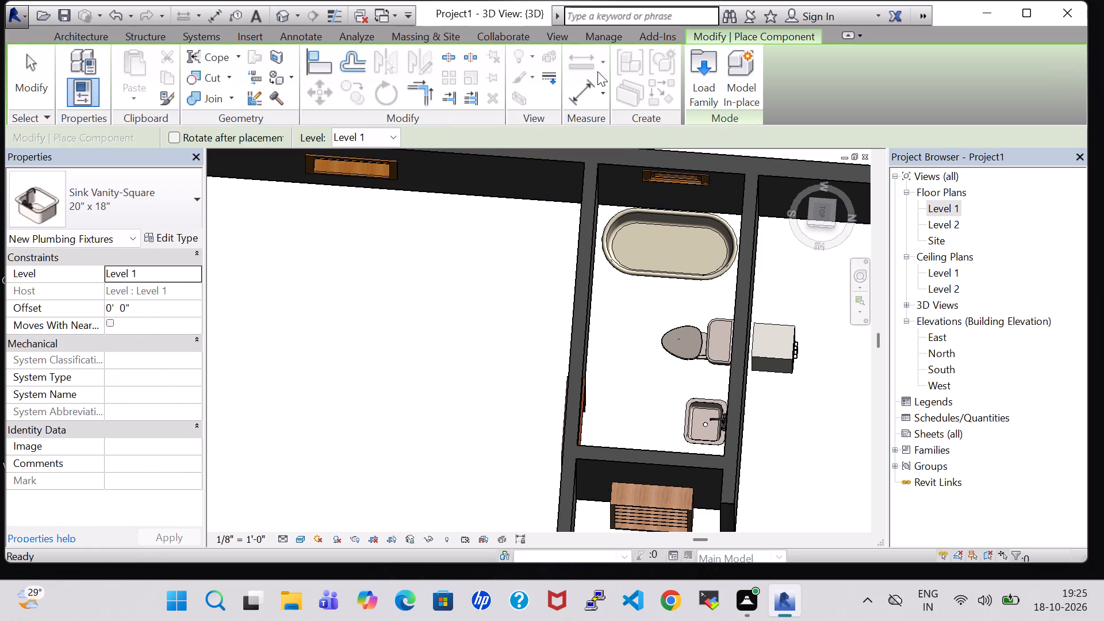
left_click(704, 72)
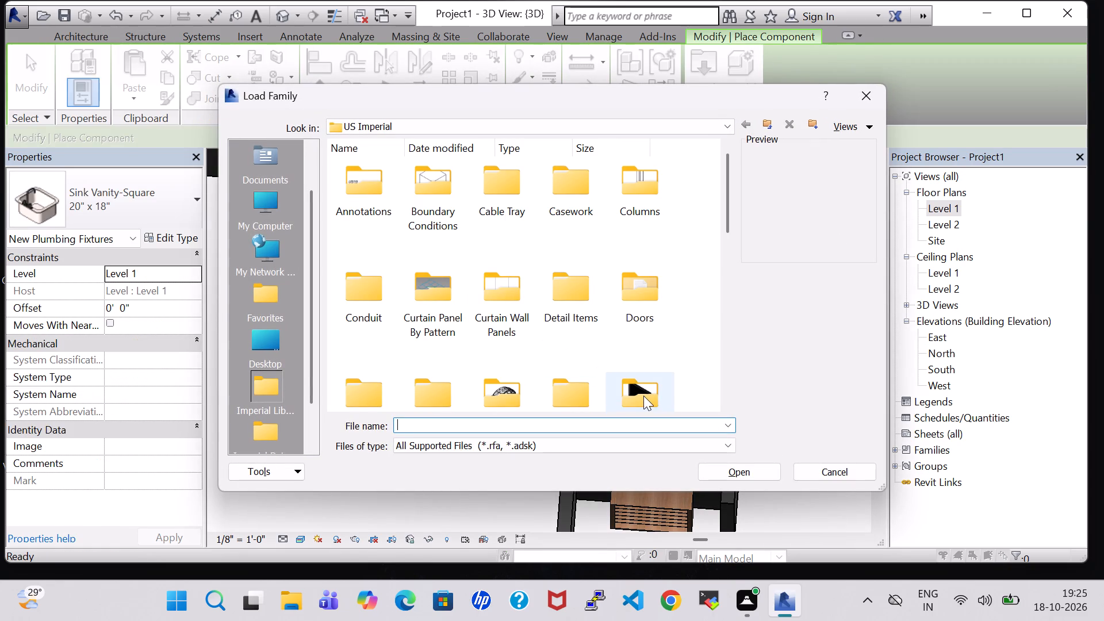
left_click(643, 396)
key("p")
double_click(482, 193)
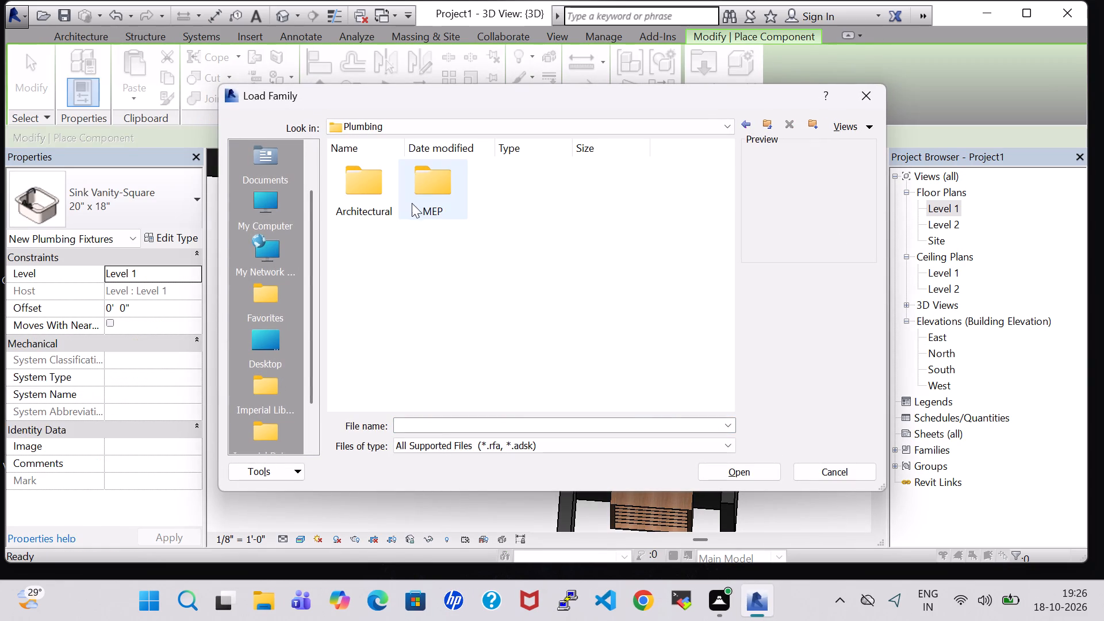
double_click(436, 196)
double_click(450, 195)
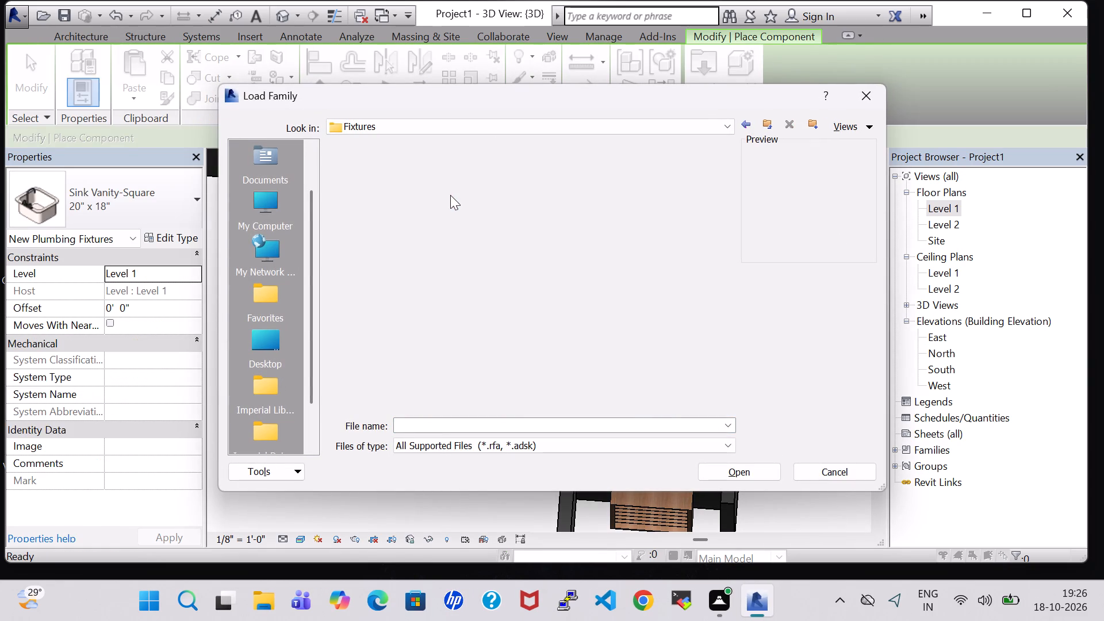
double_click(548, 191)
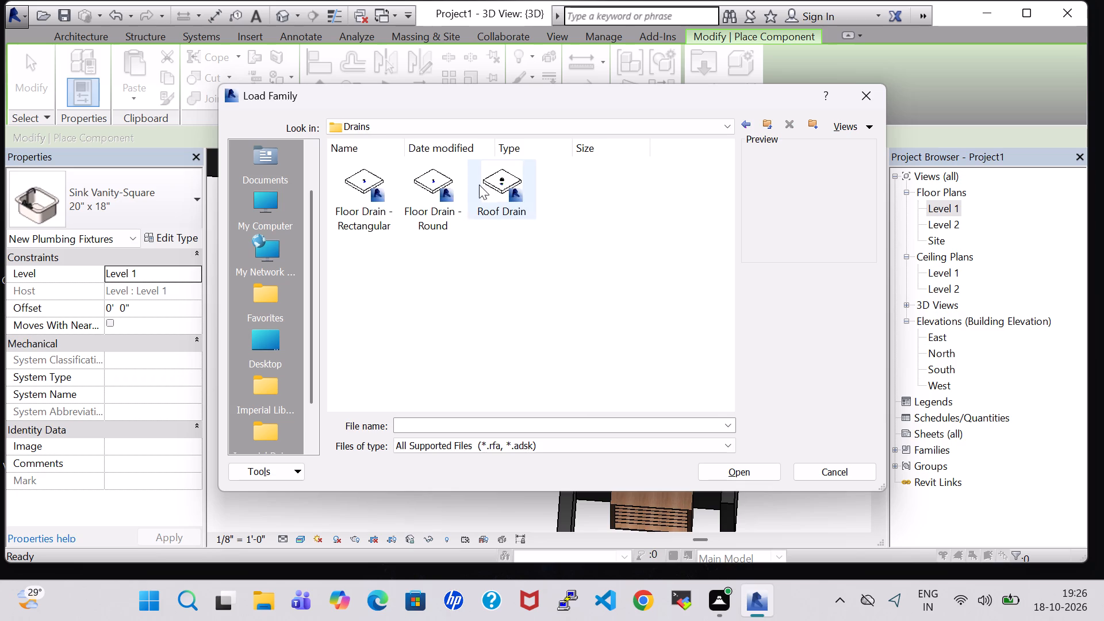
left_click(424, 187)
left_click(776, 474)
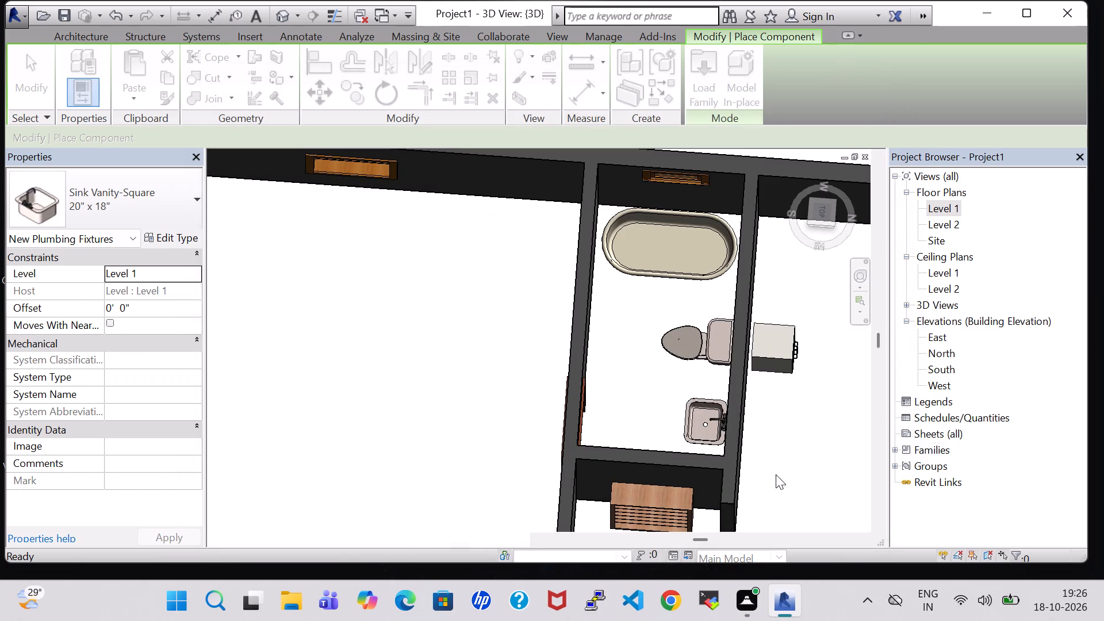
Place the 5" Strainer - 2" Drain round floor drain on the Level 1 work plane between the bathtub and toilet.
left_click(822, 78)
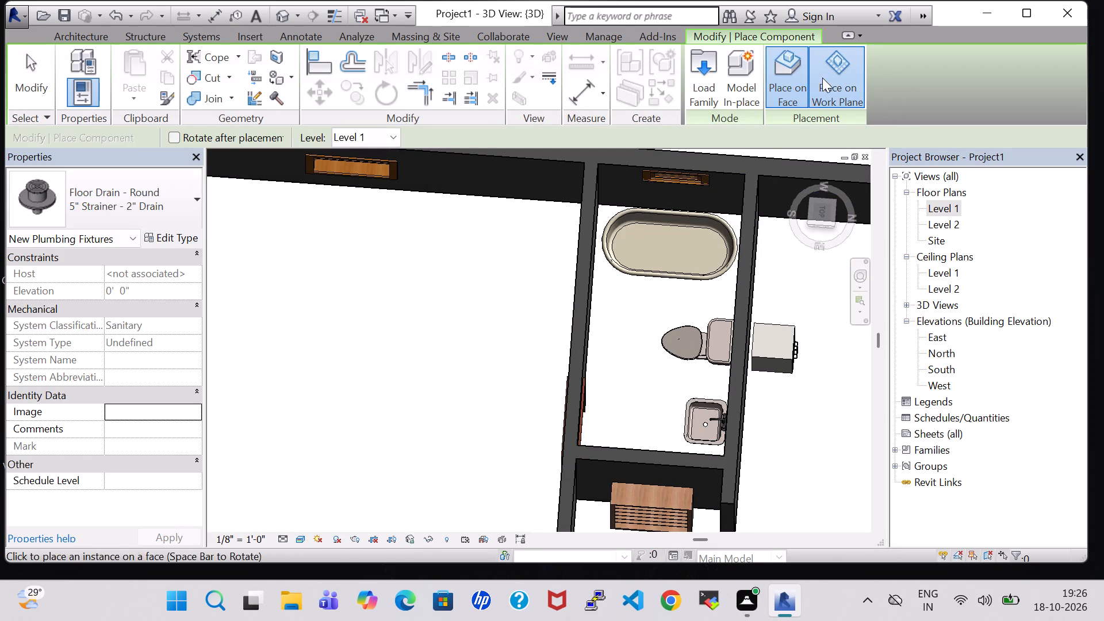
scroll(678, 315, "up", 4)
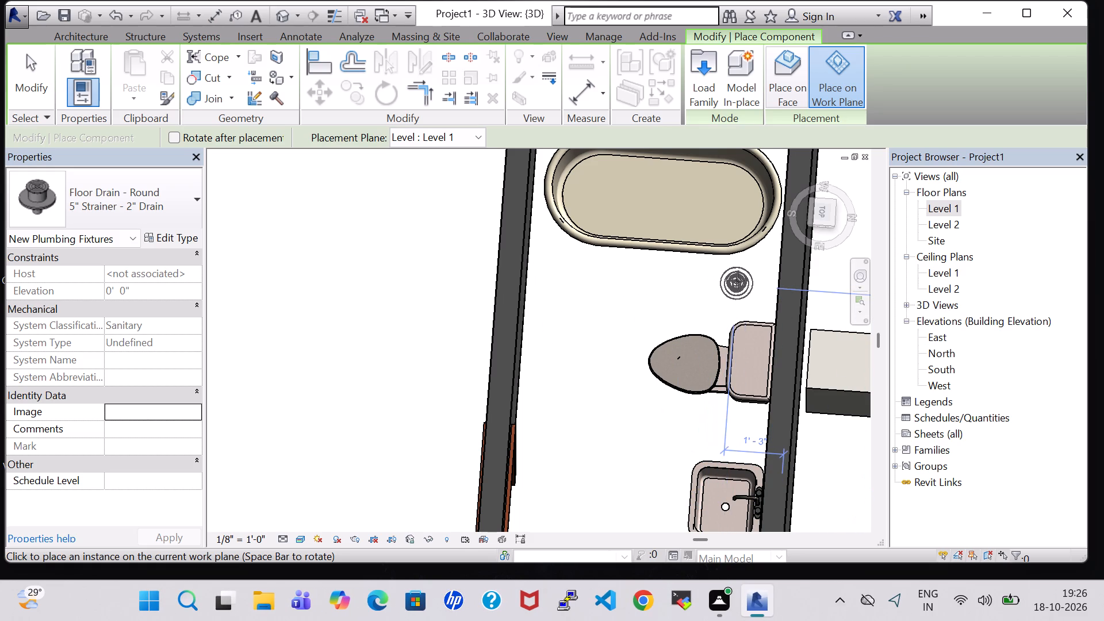
left_click(743, 282)
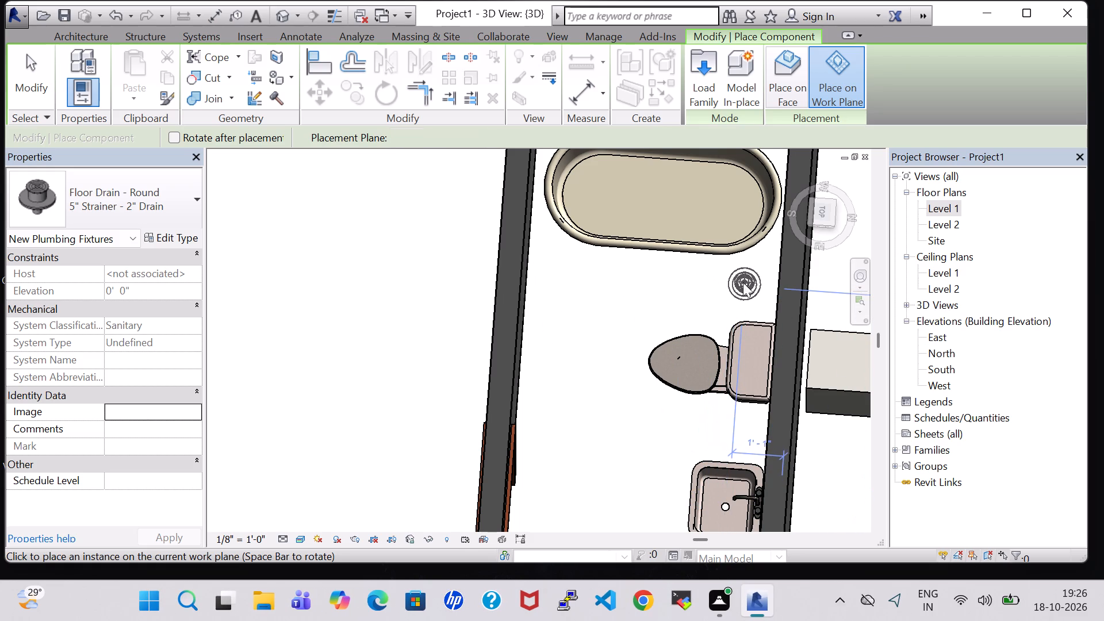
key("Escape")
key("Escape")
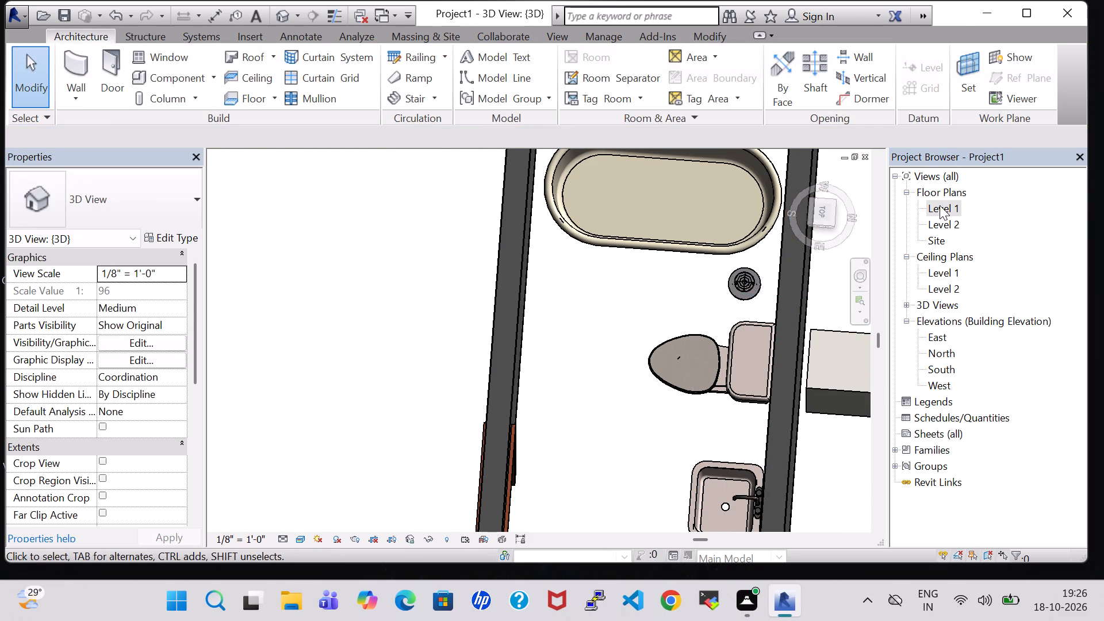
On the Level 1 plan, place a matching 30" x 60" tub, rotated lengthwise east-west, along the north wall of the room east of the bedroom.
double_click(940, 205)
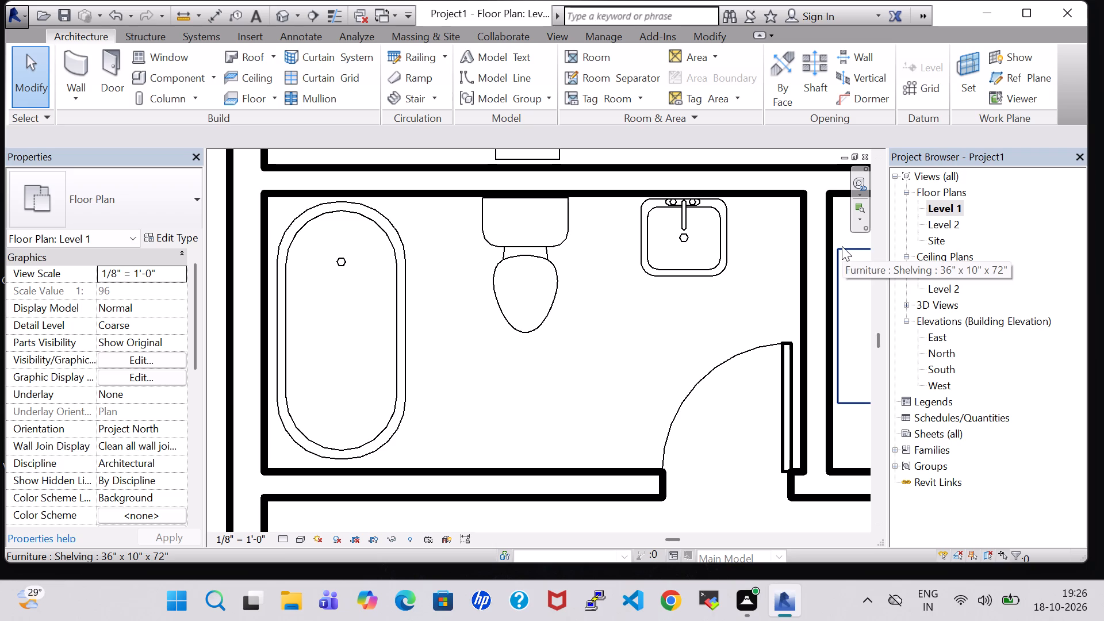
scroll(772, 269, "down", 4)
middle_click_drag(658, 321, 578, 349)
scroll(583, 348, "down", 2)
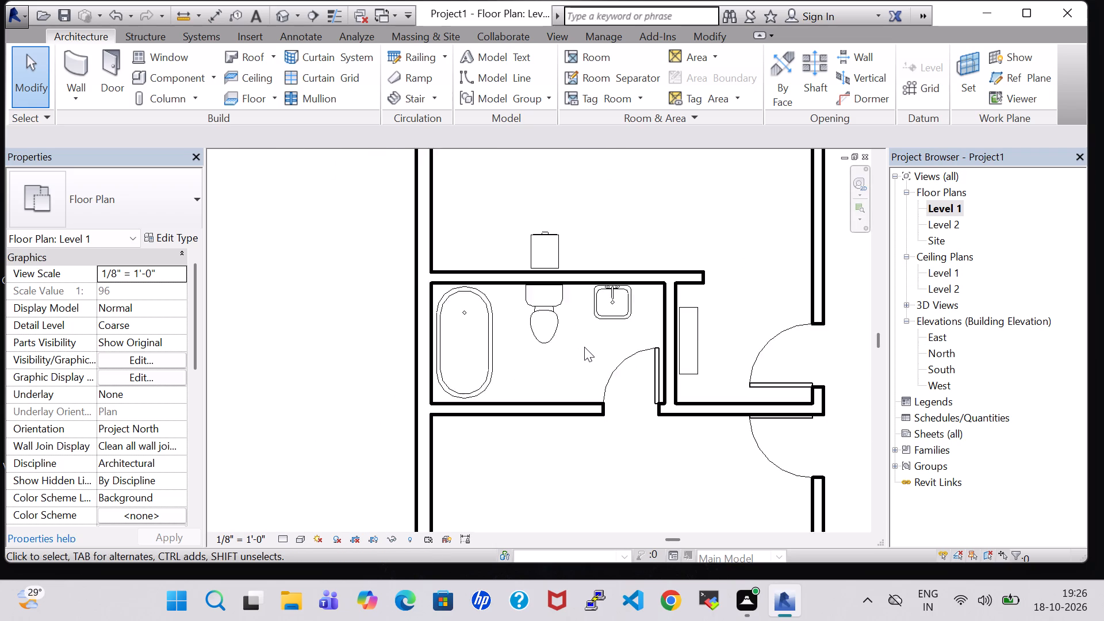
scroll(584, 347, "down", 3)
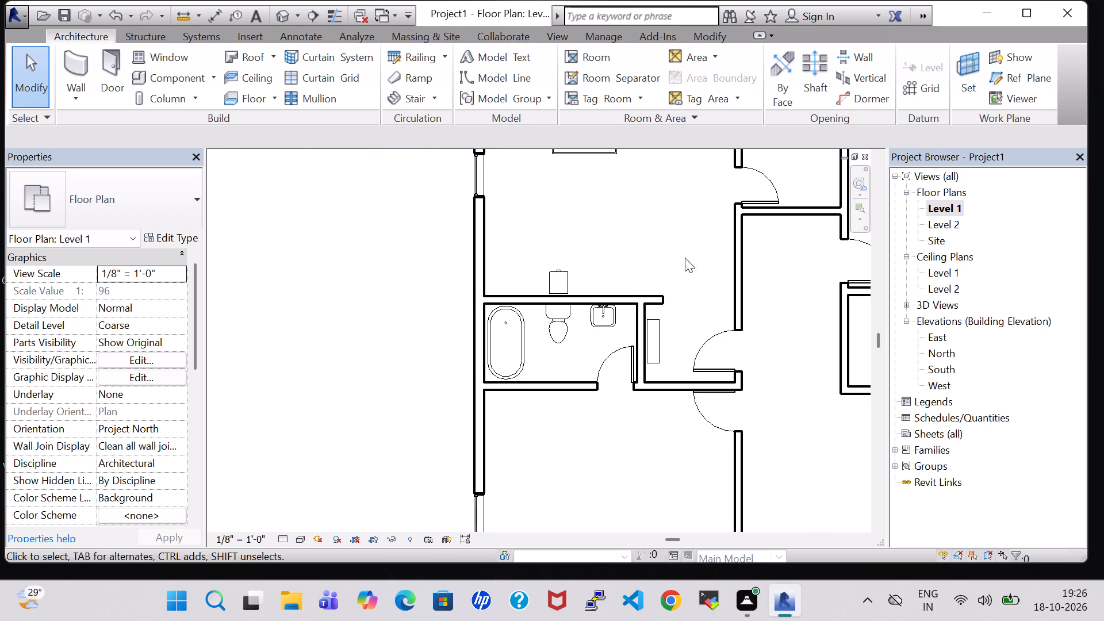
scroll(683, 236, "down", 2)
middle_click_drag(683, 236, 585, 350)
left_click(453, 422)
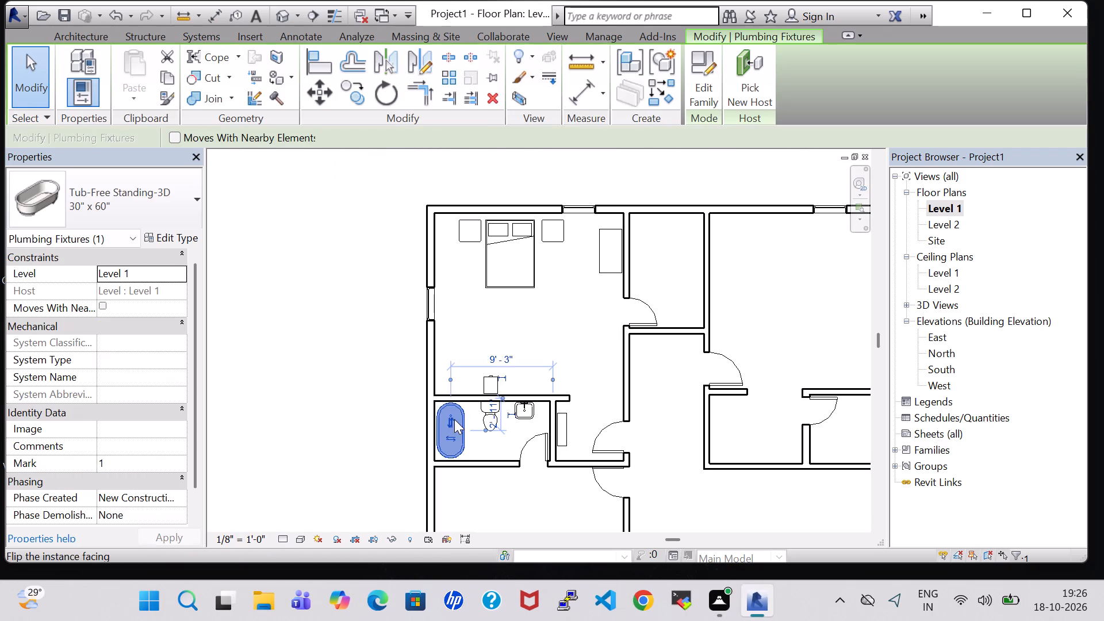
right_click(454, 419)
left_click(522, 141)
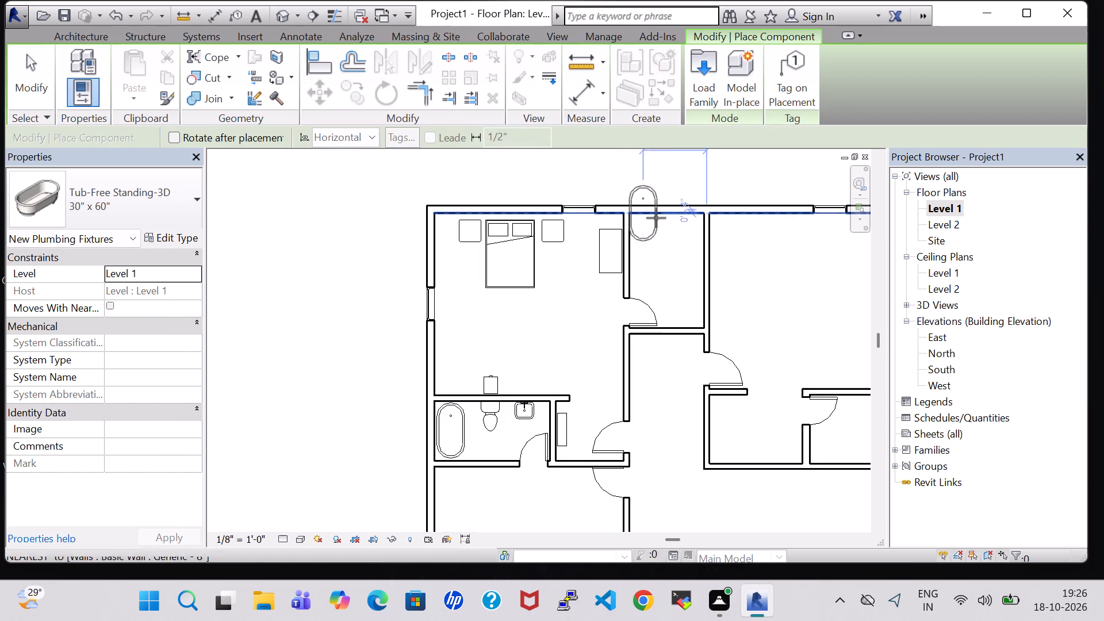
key("space")
scroll(673, 242, "up", 4)
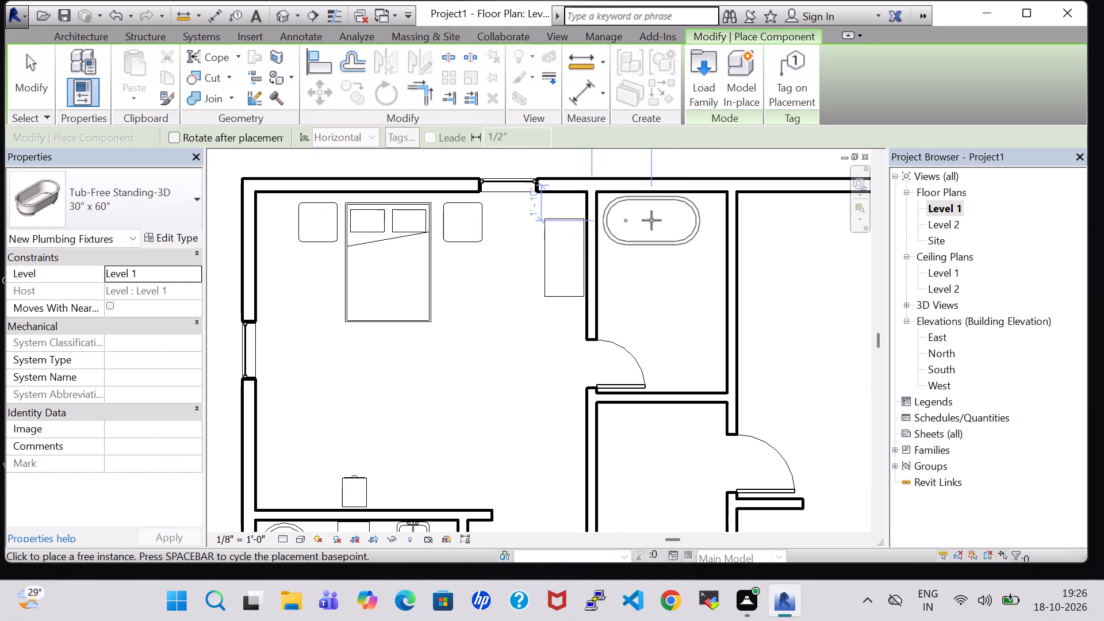
left_click(657, 223)
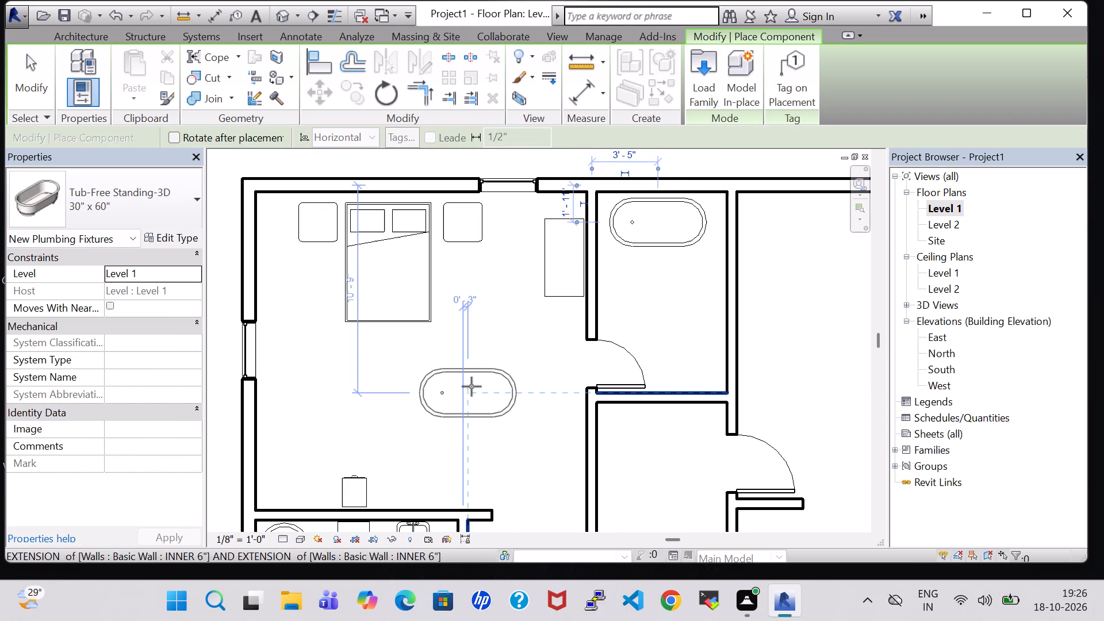
key("Escape")
scroll(471, 386, "down", 5)
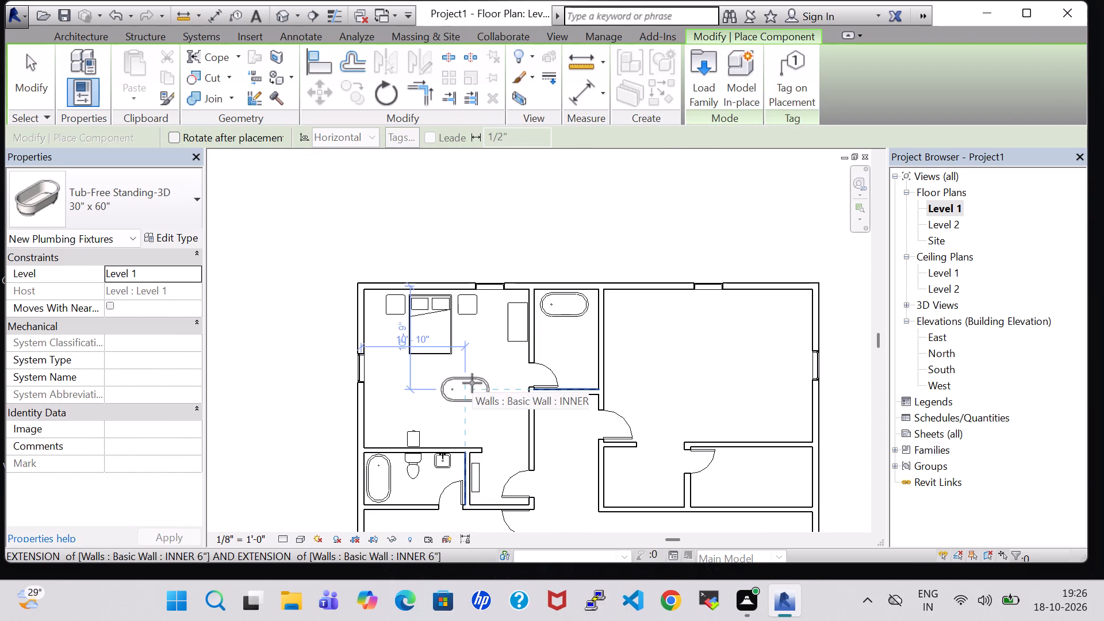
key("Escape")
Place a matching domestic toilet south of the second tub, rotated so its tank faces the east partition.
left_click(411, 465)
right_click(411, 465)
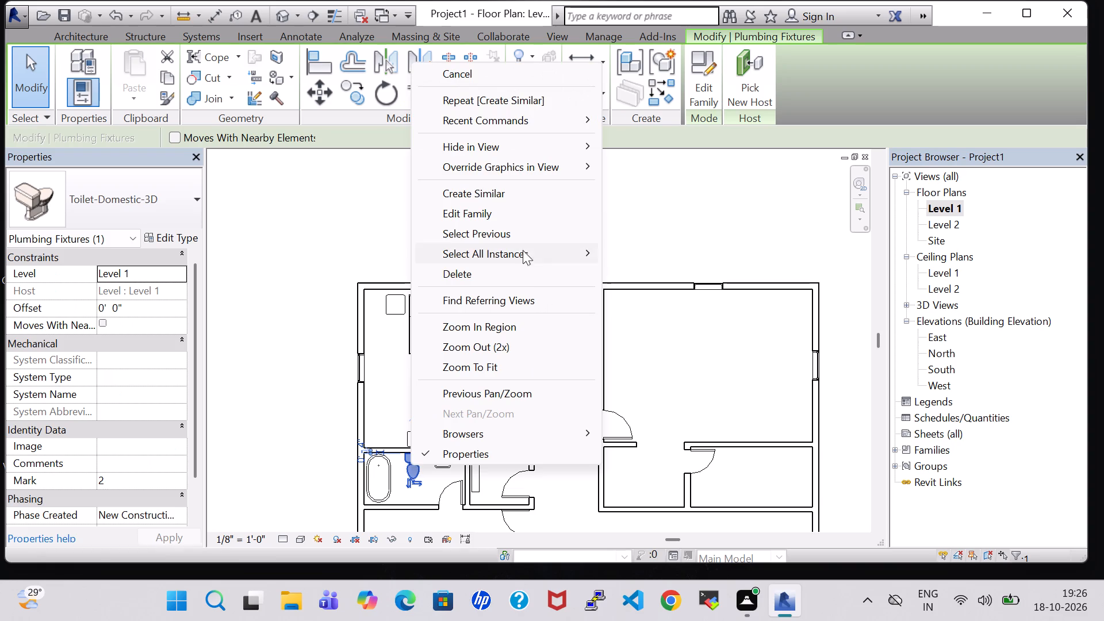
left_click(506, 189)
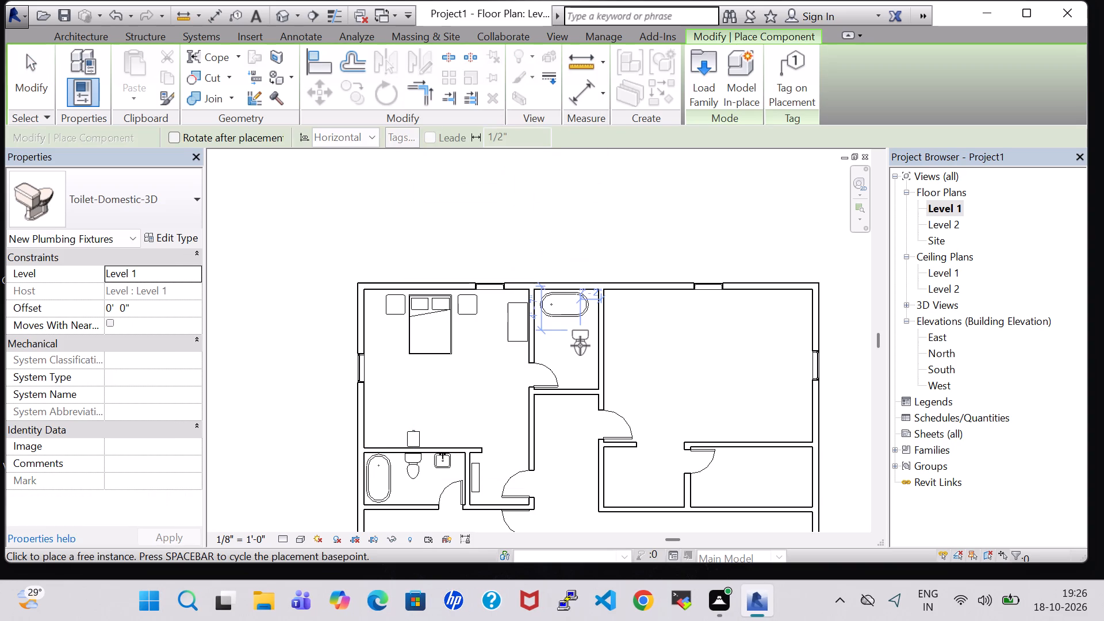
key("space")
key("space")
key("space")
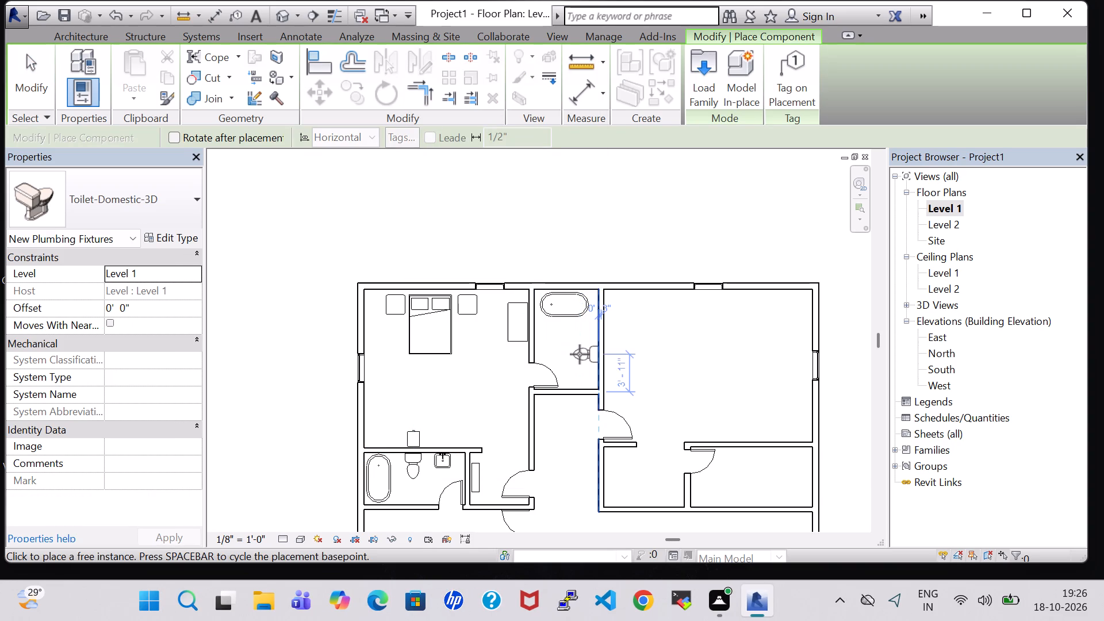
scroll(580, 354, "up", 9)
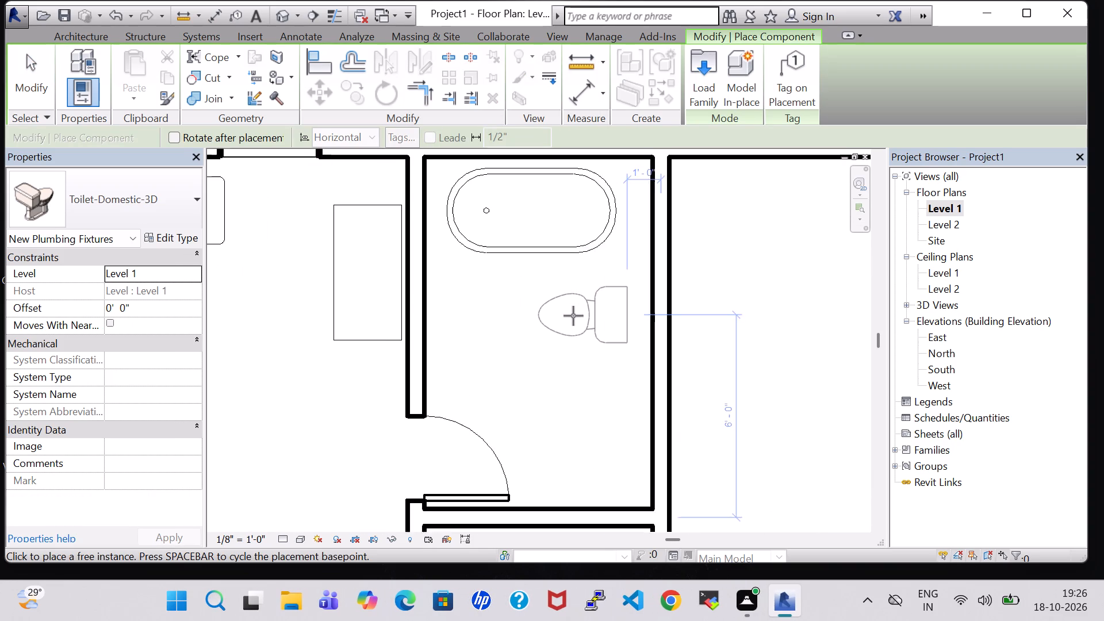
scroll(573, 316, "up", 1)
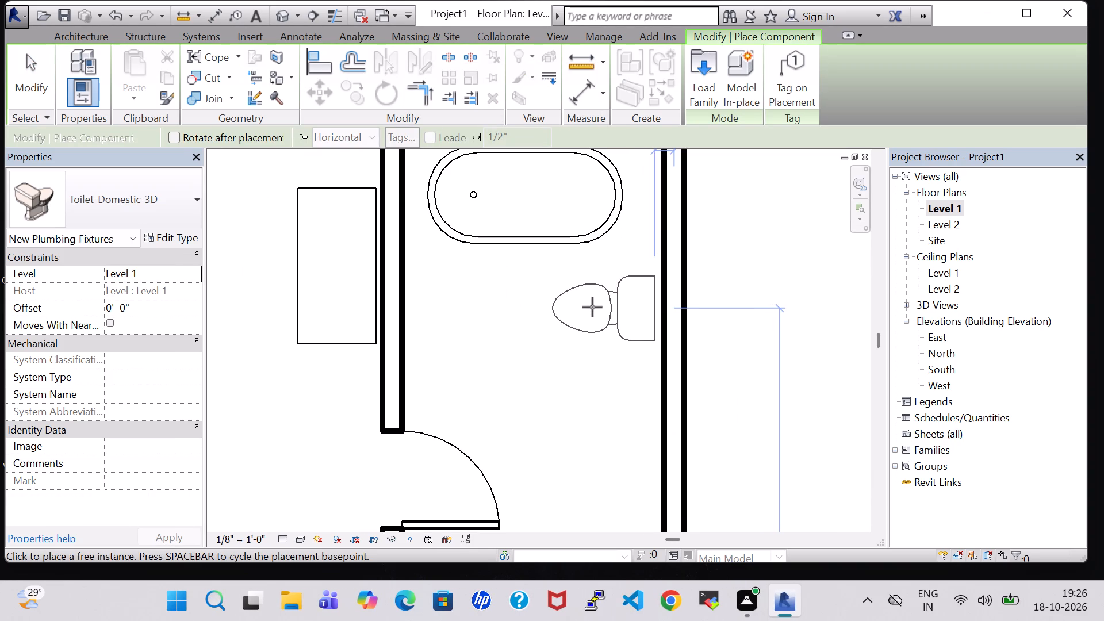
left_click(592, 307)
key("Escape")
key("Escape")
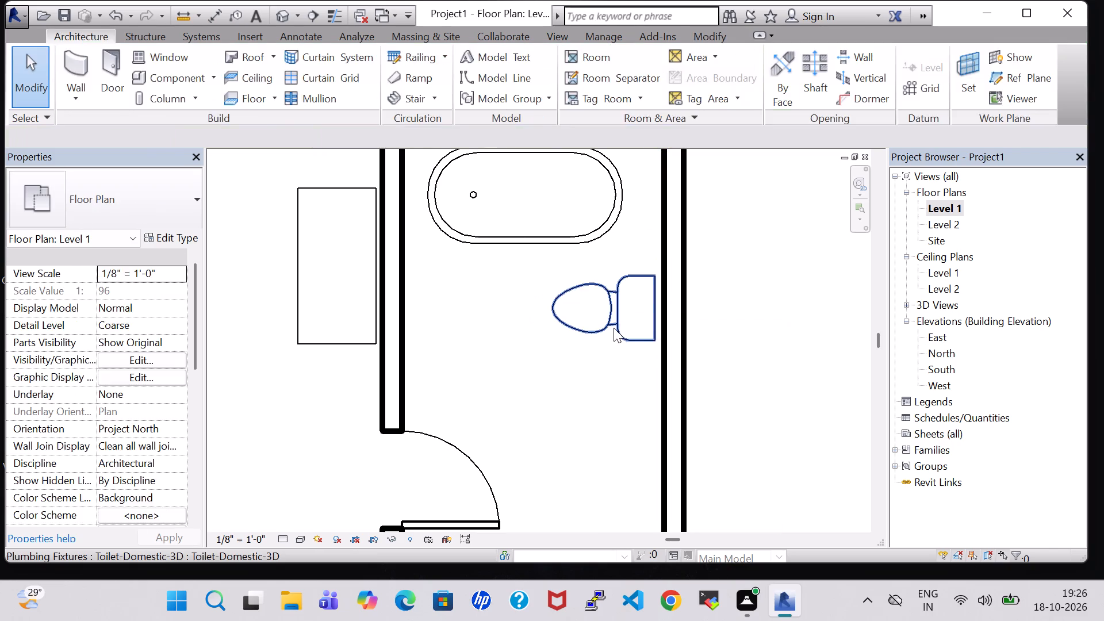
Nudge the second bathroom's toilet east until it sits against the east partition.
left_click(614, 328)
key("Right")
scroll(615, 331, "down", 3)
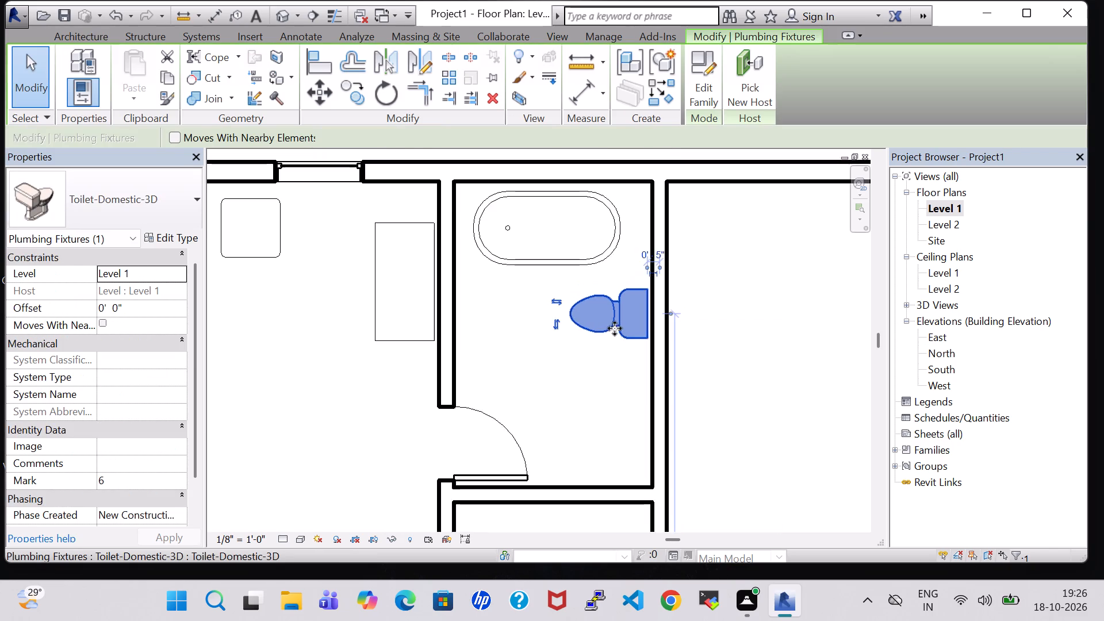
scroll(615, 328, "down", 2)
key("Right")
left_click(581, 371)
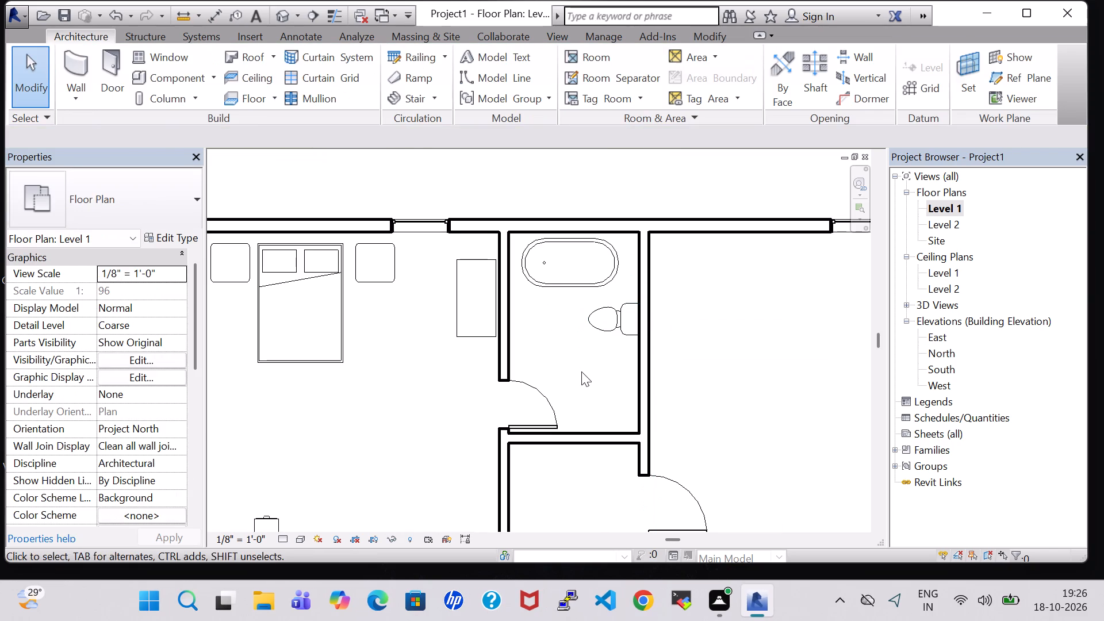
middle_click_drag(581, 371, 592, 258)
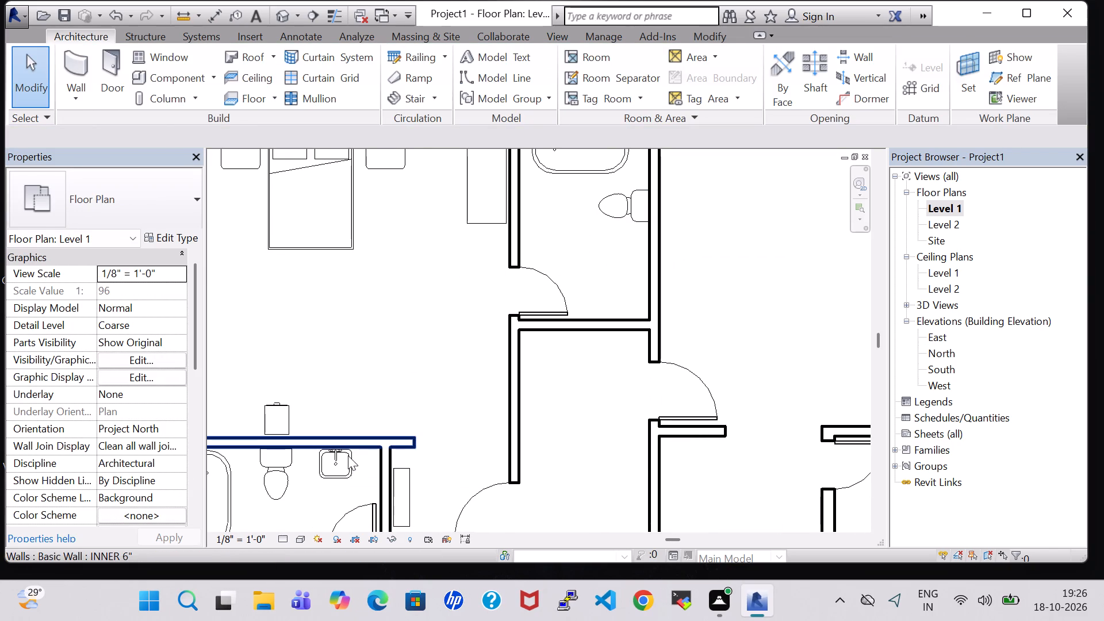
Place a matching 20" x 18" Sink Vanity-Square south of the toilet in the second bathroom, rotated so its faucet faces the east partition.
left_click(348, 463)
right_click(348, 461)
left_click(427, 194)
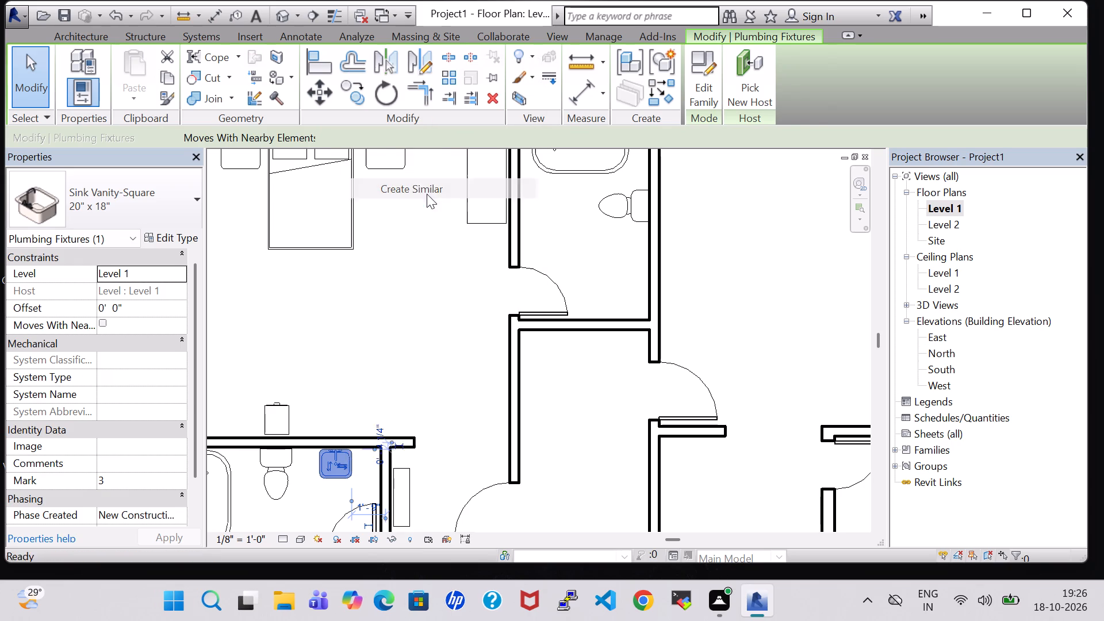
key("space")
key("space")
key("space")
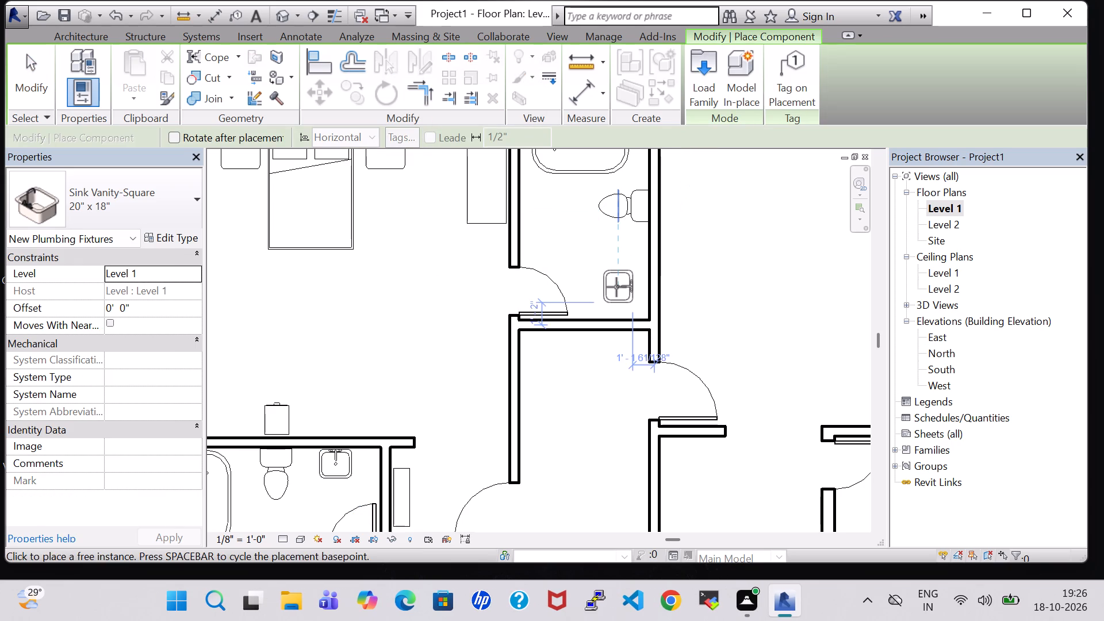
scroll(616, 287, "up", 6)
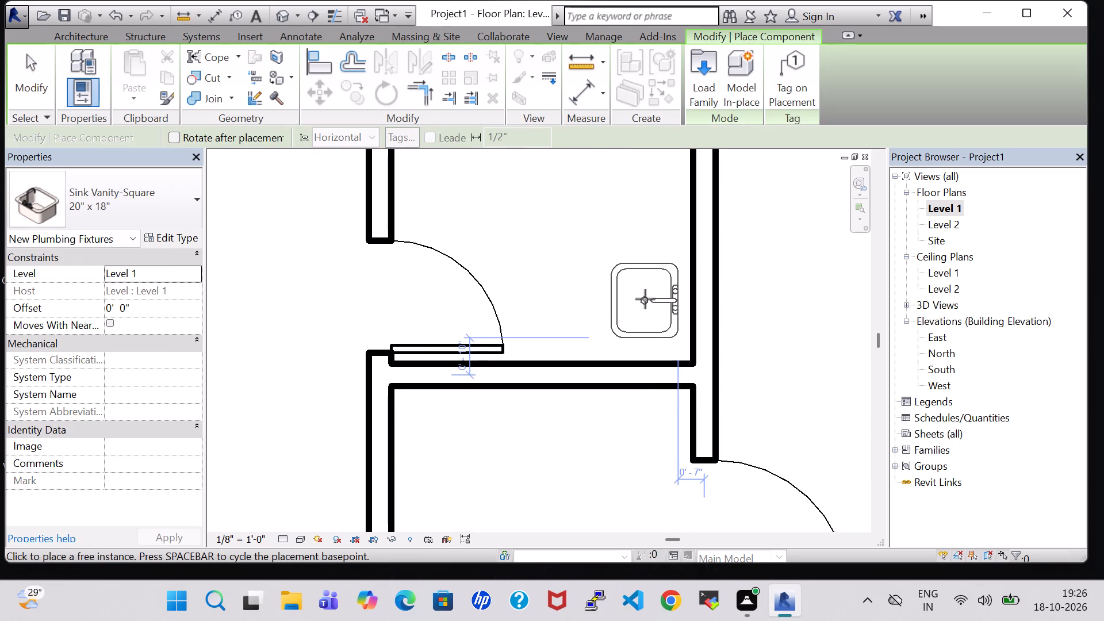
left_click(645, 299)
key("Escape")
key("Escape")
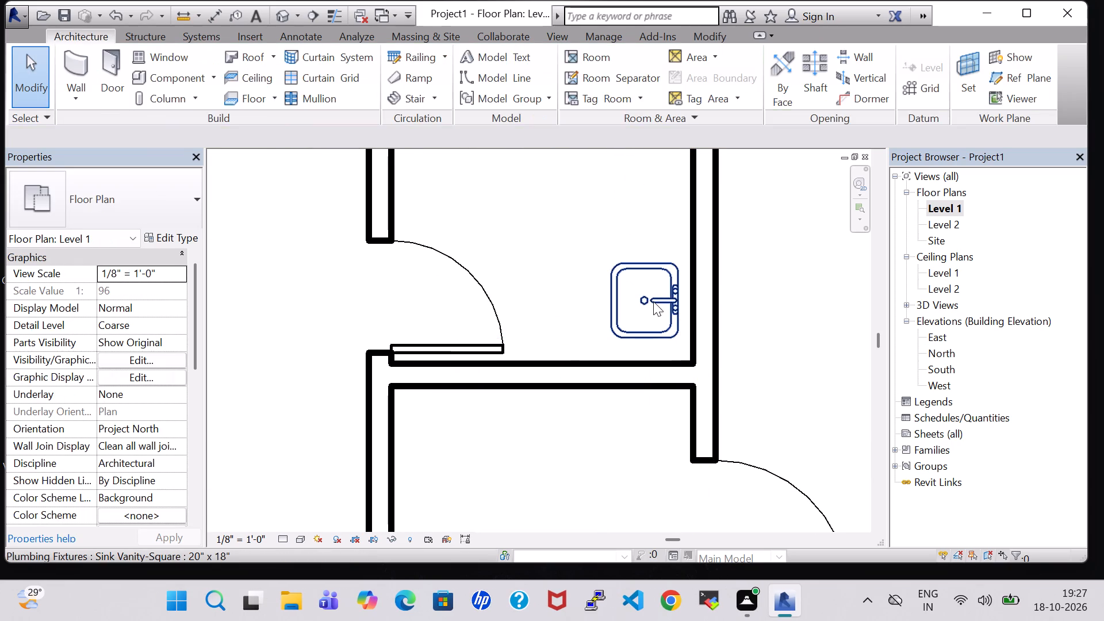
Nudge the second bathroom's sink east until it sits against the east partition.
left_click(658, 303)
key("Right")
key("Right")
key("Right")
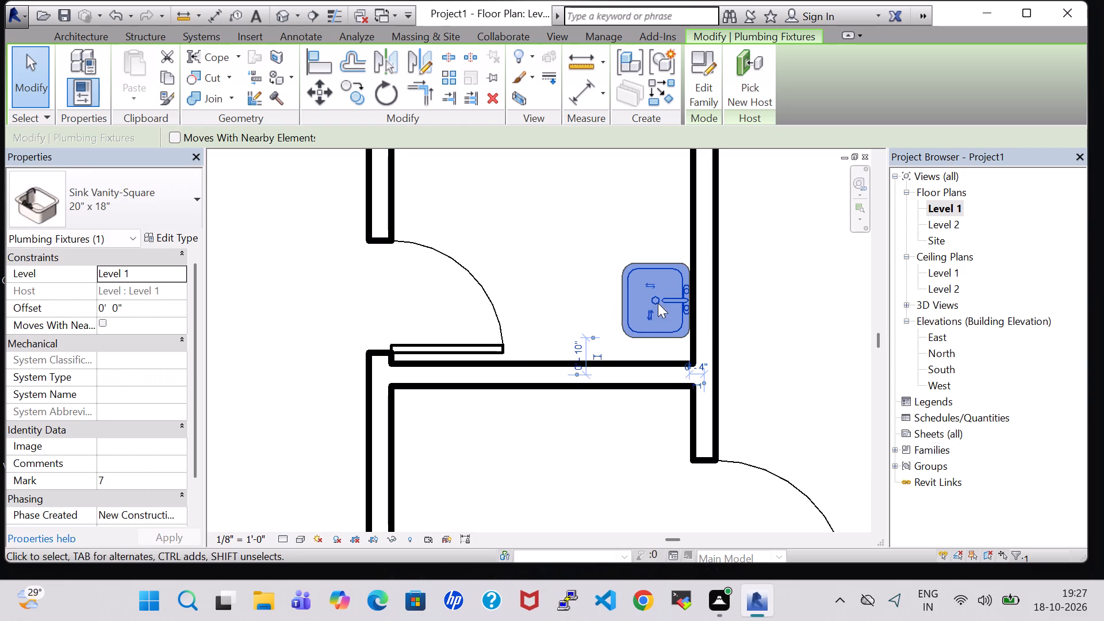
left_click(763, 282)
In the 3D view, place a matching 5" Strainer - 2" Drain floor drain on the Level 1 work plane between the second bathroom's tub and toilet.
scroll(763, 282, "down", 7)
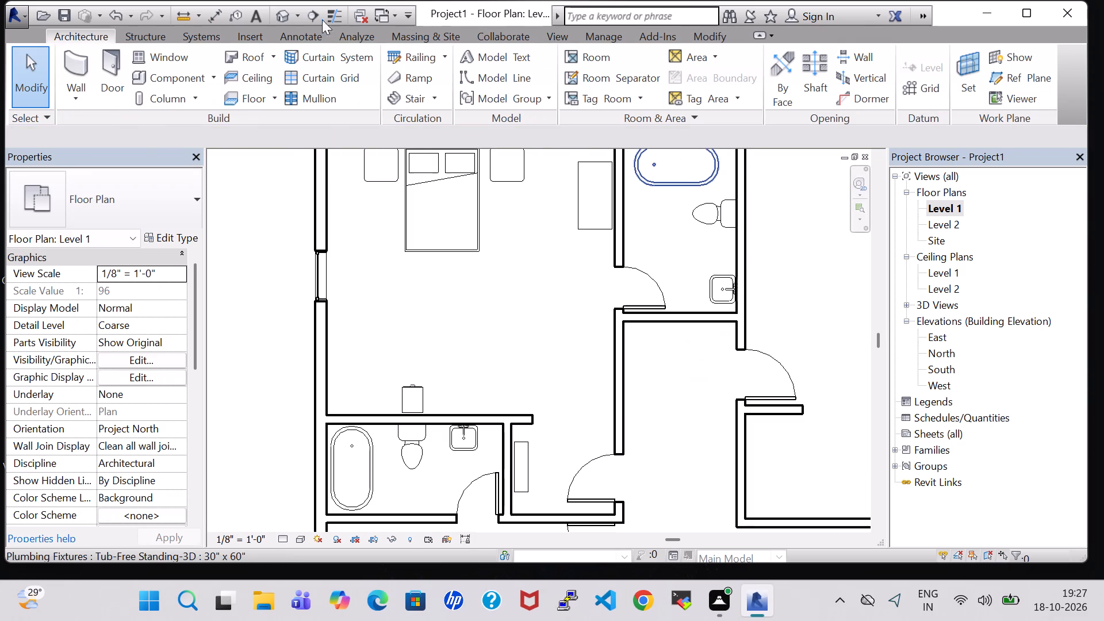
left_click(279, 19)
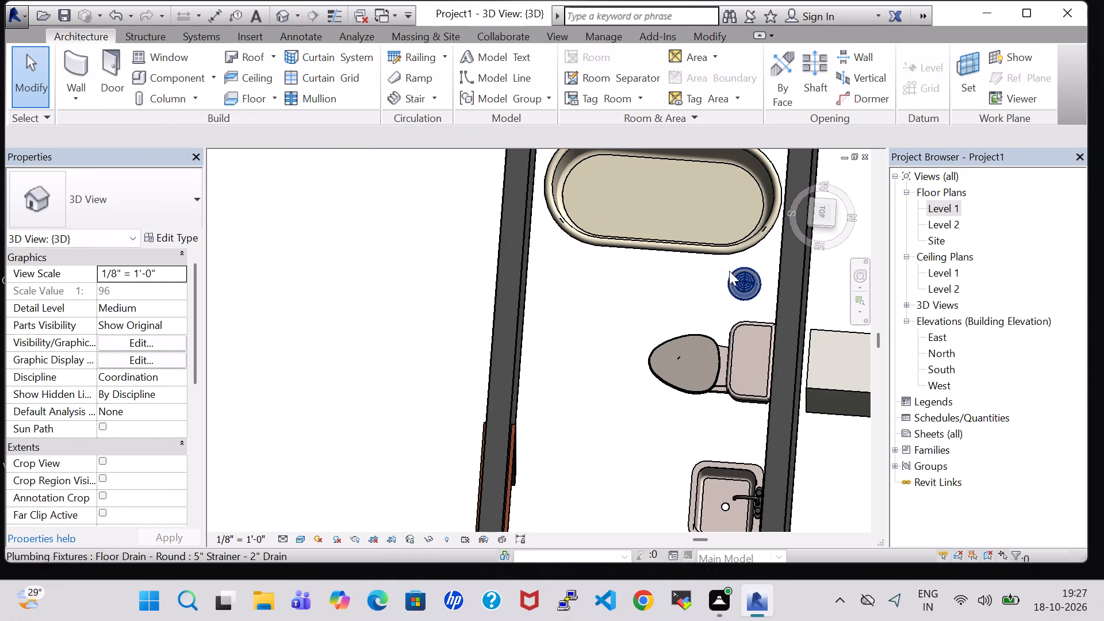
left_click(735, 282)
right_click(739, 281)
left_click(782, 306)
scroll(651, 300, "down", 3)
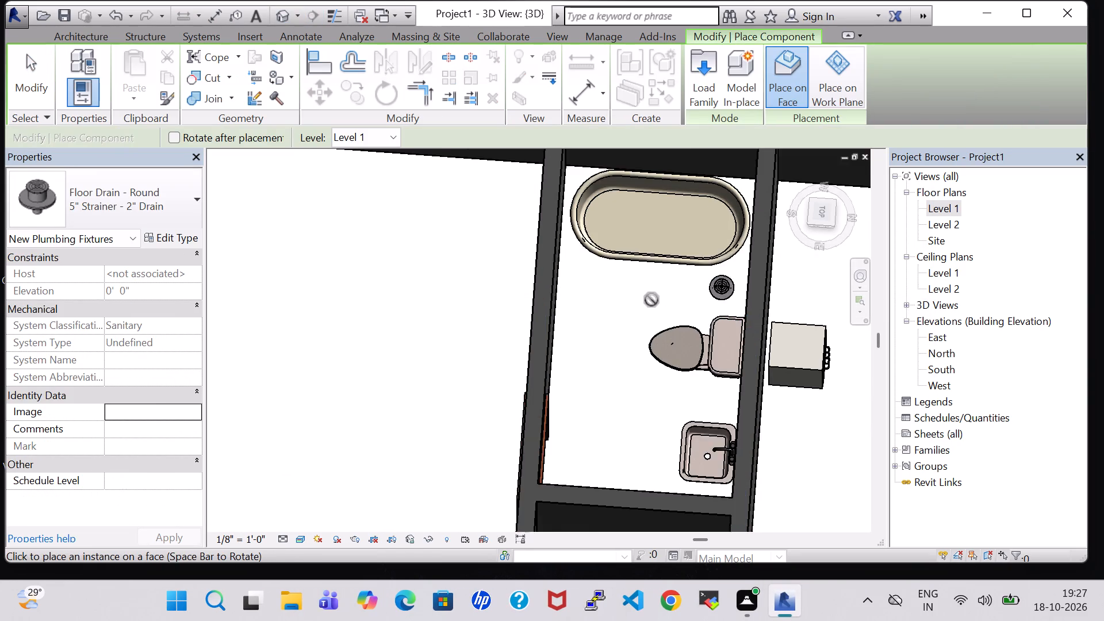
scroll(651, 300, "down", 2)
middle_click_drag(651, 300, 624, 306)
middle_click_drag(625, 306, 673, 177)
scroll(692, 256, "down", 5)
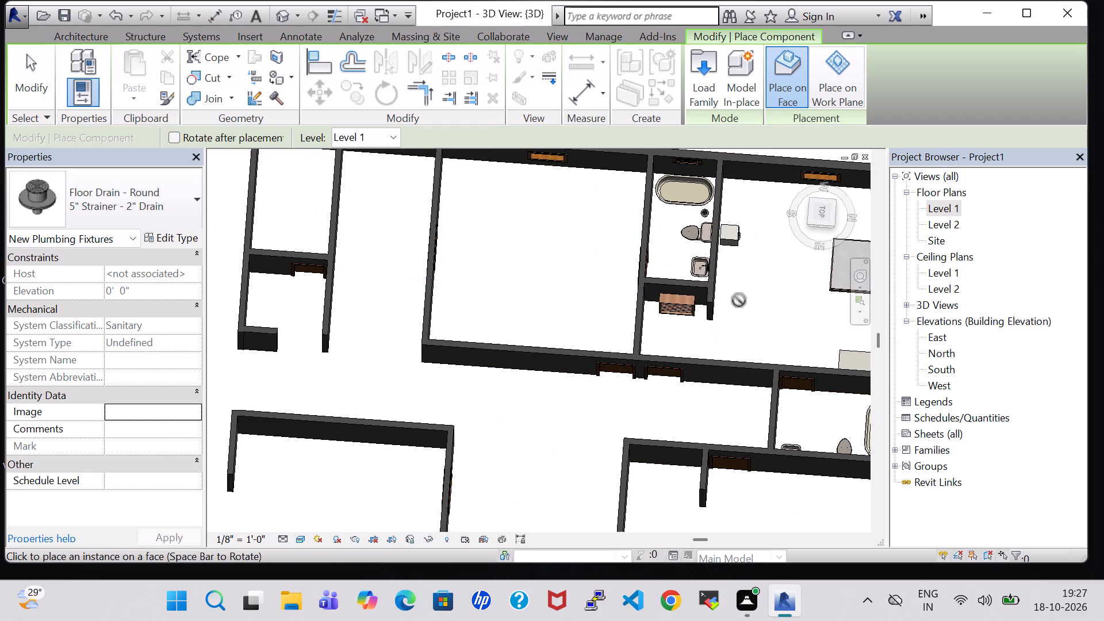
middle_click_drag(782, 323, 570, 311)
scroll(614, 378, "up", 5)
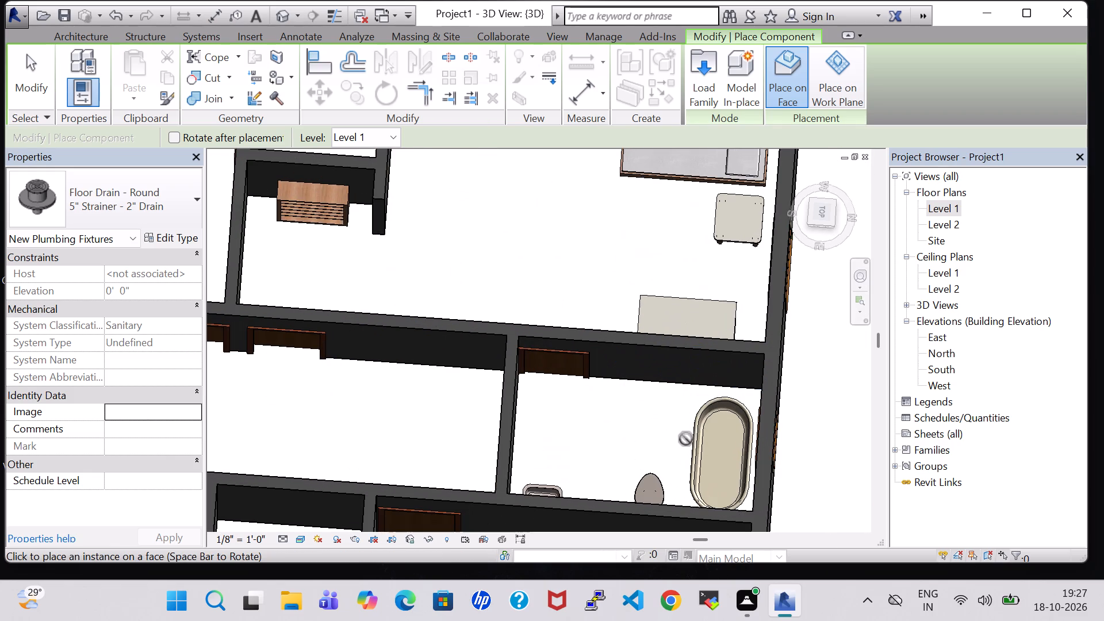
scroll(686, 434, "up", 2)
left_click(840, 97)
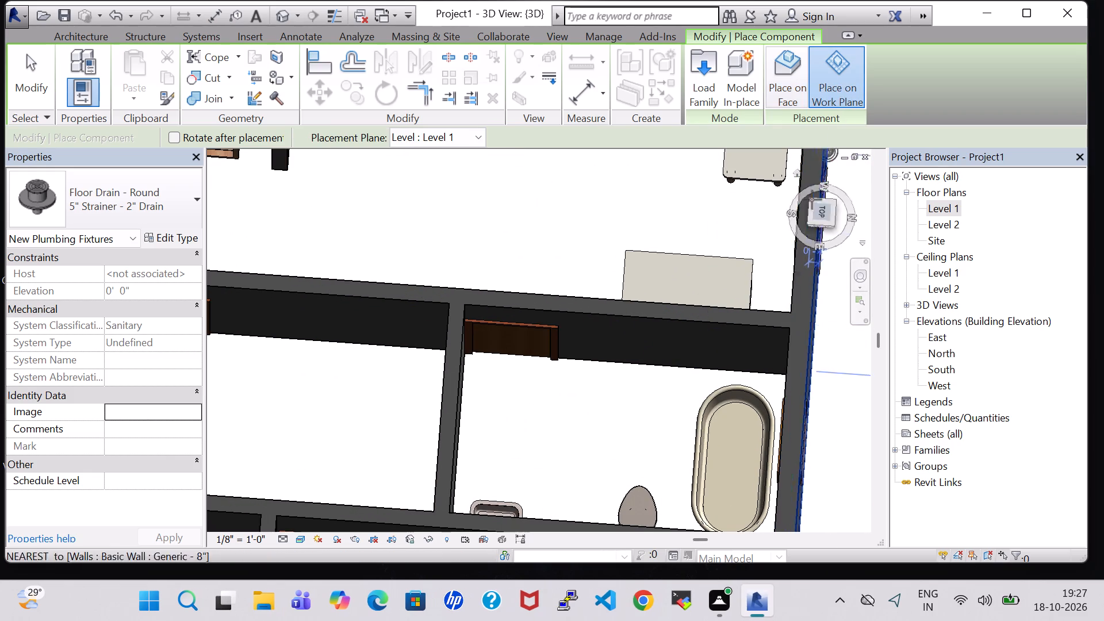
middle_click_drag(688, 388, 577, 209)
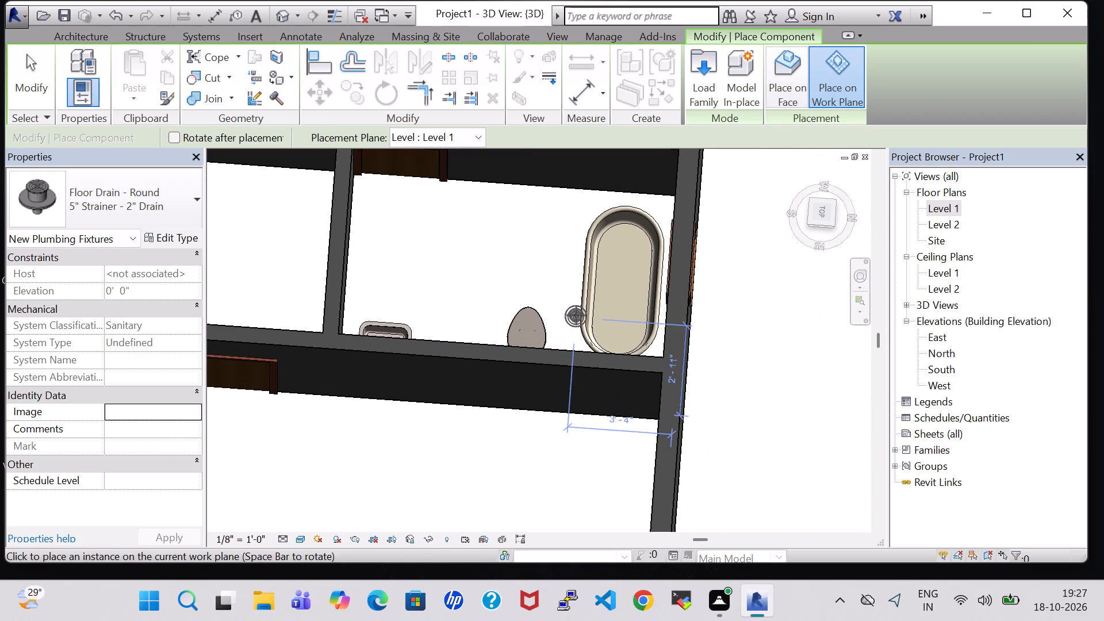
middle_click_drag(574, 269, 573, 297, "shift")
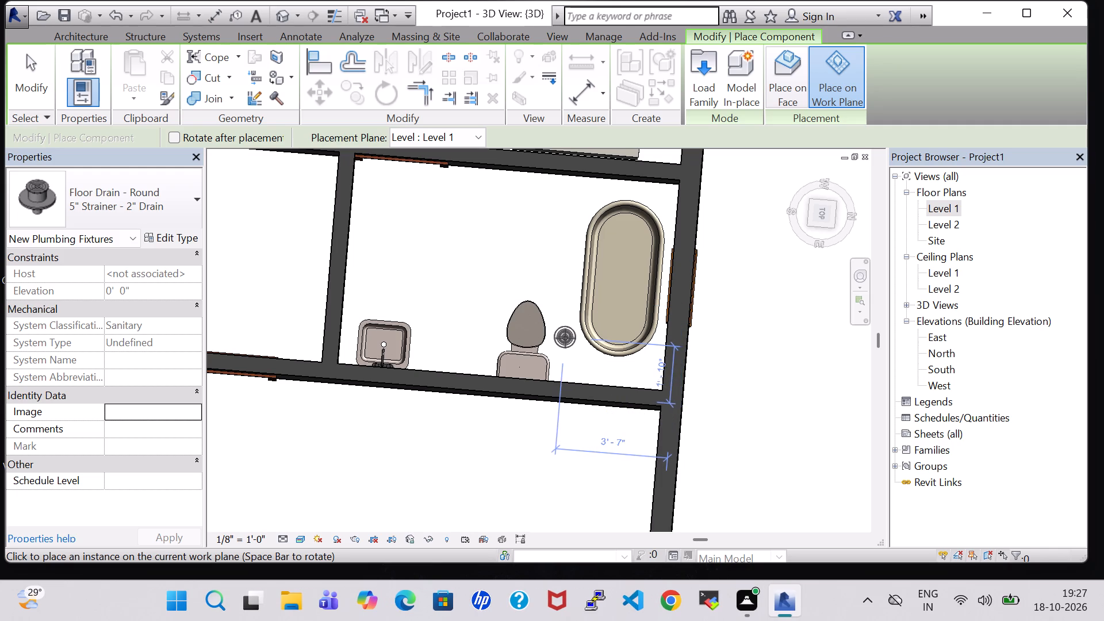
left_click(565, 338)
key("Escape")
key("Escape")
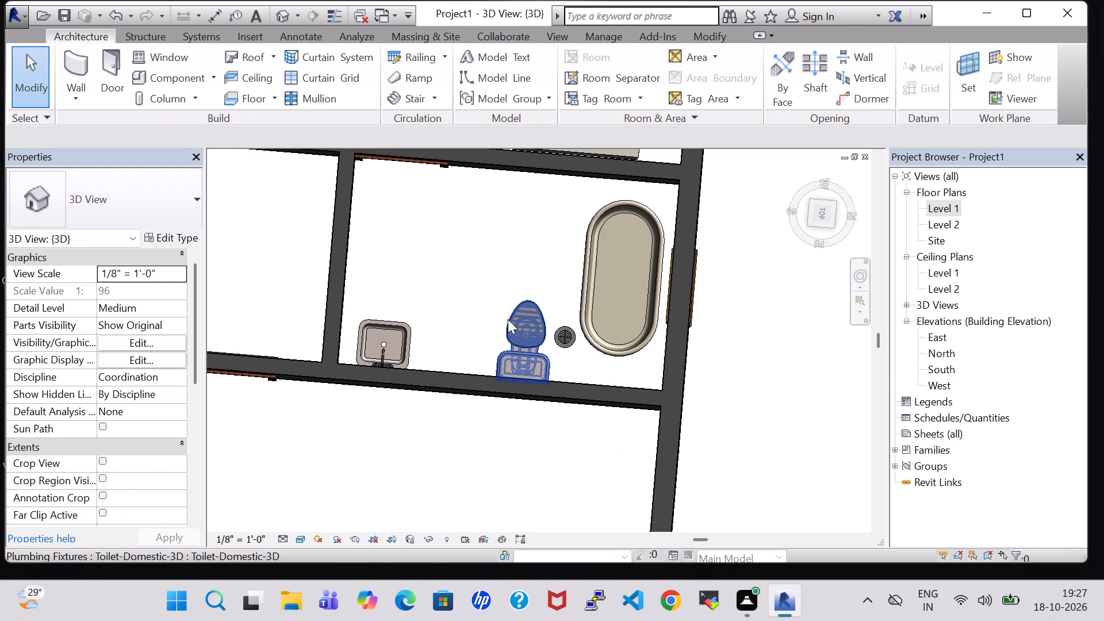
Nudge the second bathroom's toilet south along the east partition, away from the floor drain and toward the sink.
left_click(517, 326)
left_click(528, 351)
key("Left")
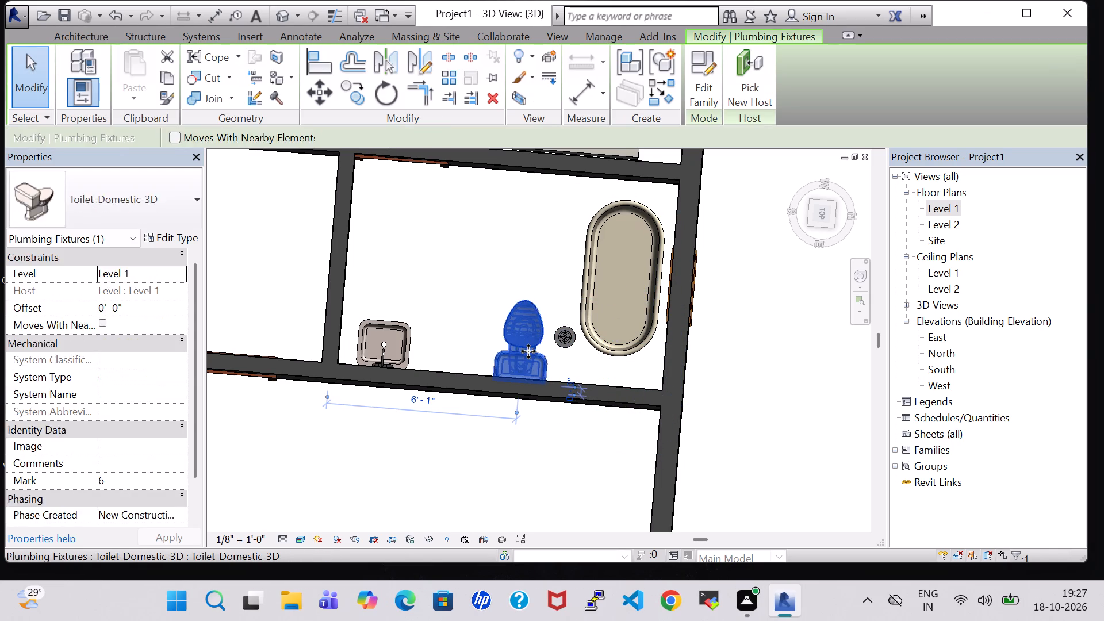
key("Left")
key("Left")
key("Left")
key("Left")
key("Left")
key("Left")
left_click(539, 265)
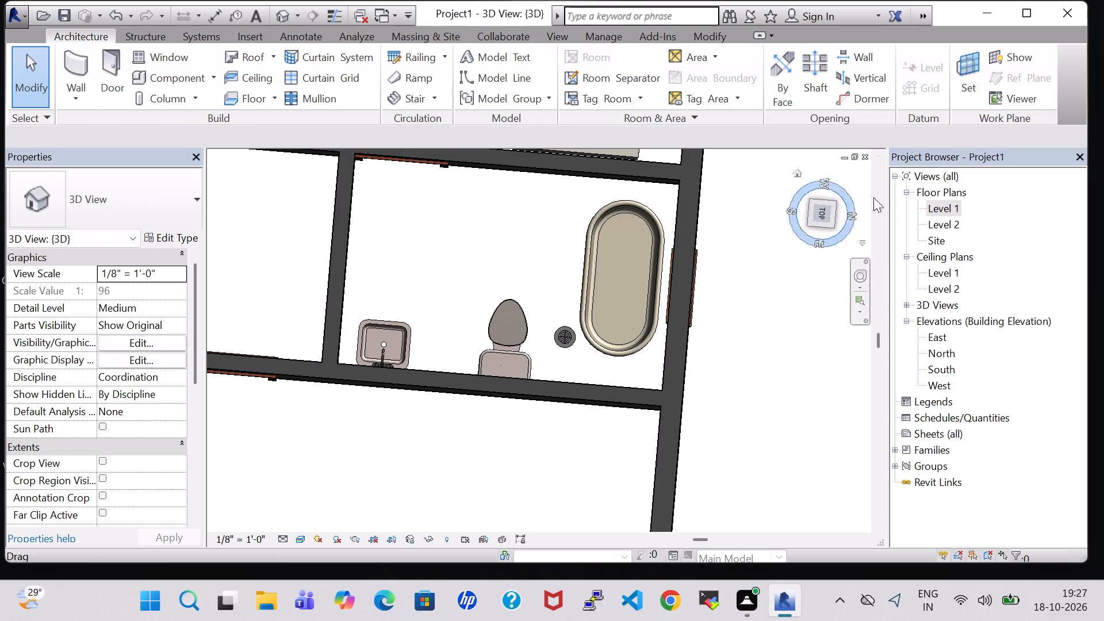
On the Level 1 plan, place a matching 48" x 72" x 24" dresser, lengthwise north-south, in the alcove south of the northeast room's entrance door.
double_click(938, 206)
scroll(854, 244, "down", 1)
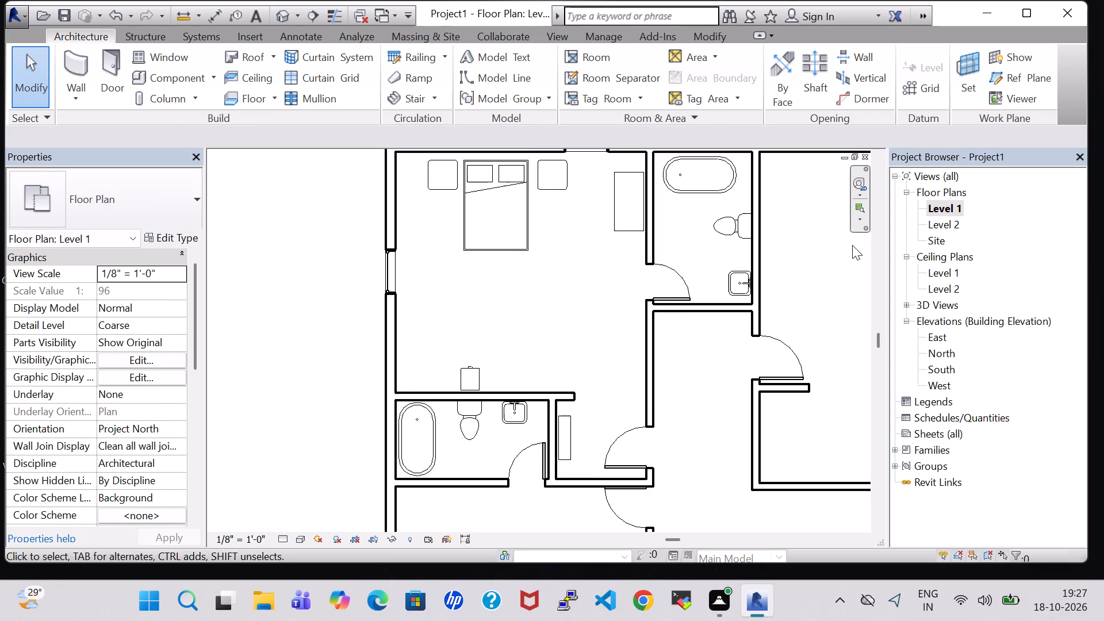
scroll(852, 245, "down", 1)
middle_click_drag(826, 278, 789, 285)
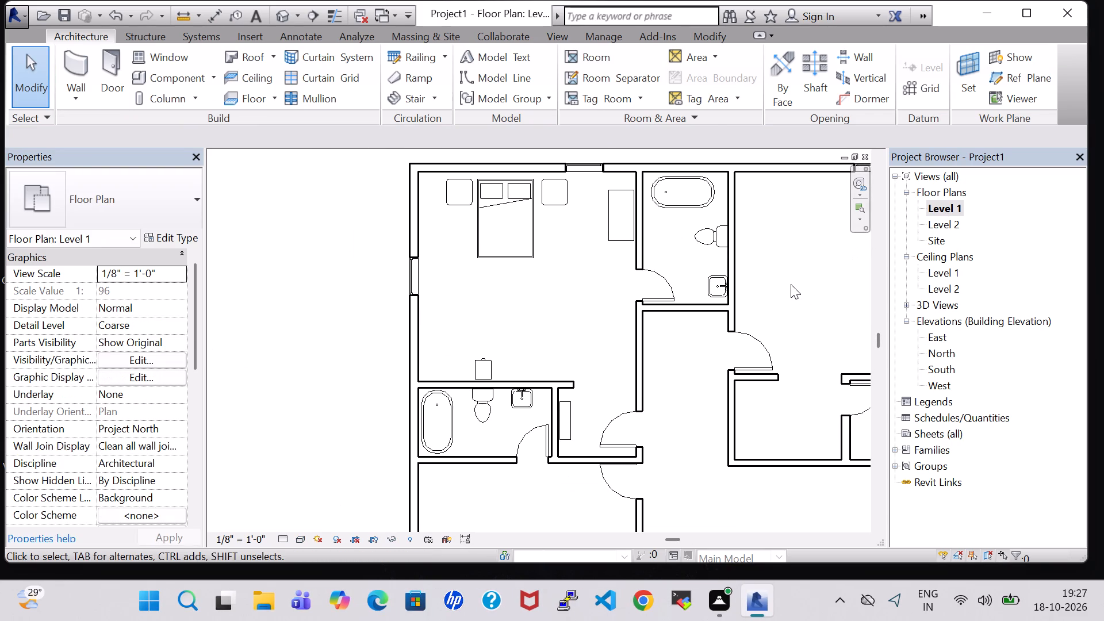
middle_click_drag(794, 281, 630, 335)
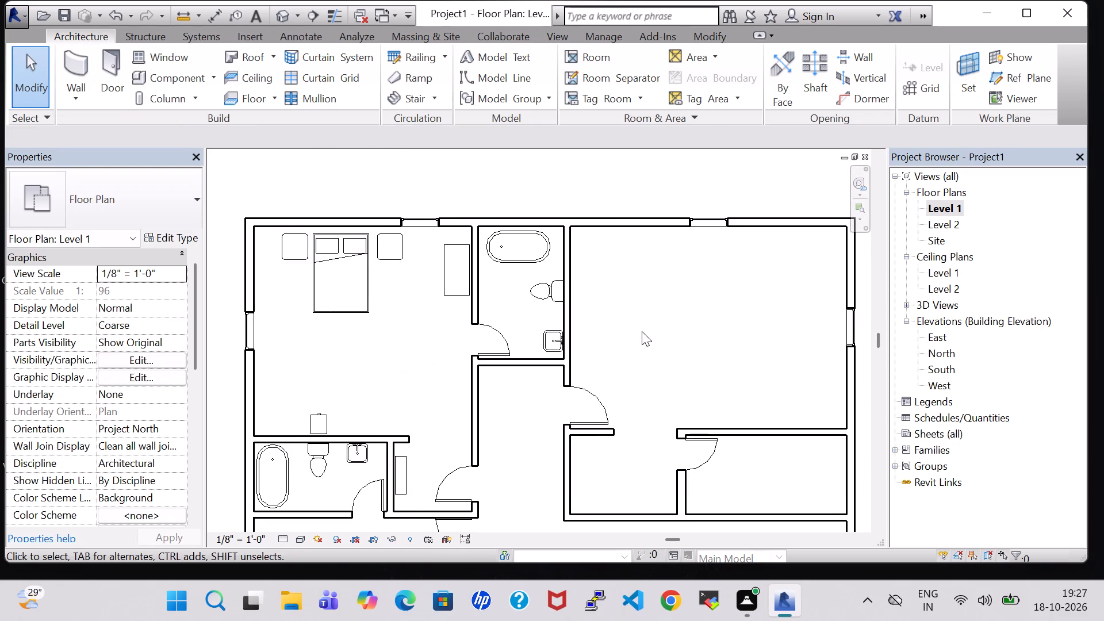
scroll(642, 331, "down", 2)
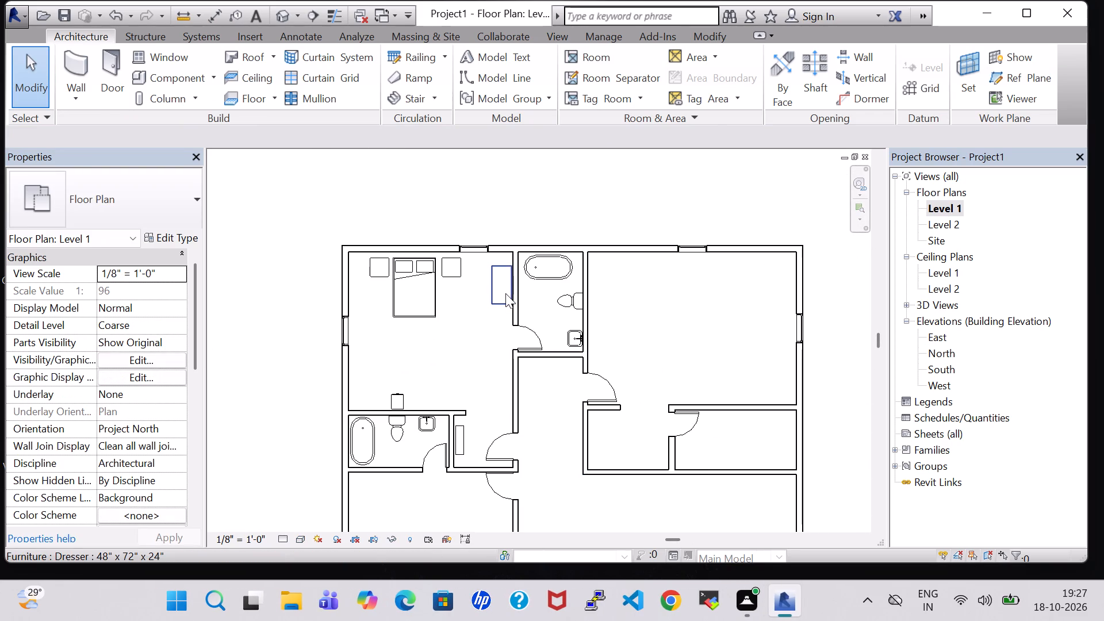
left_click(505, 293)
right_click(507, 286)
left_click(579, 309)
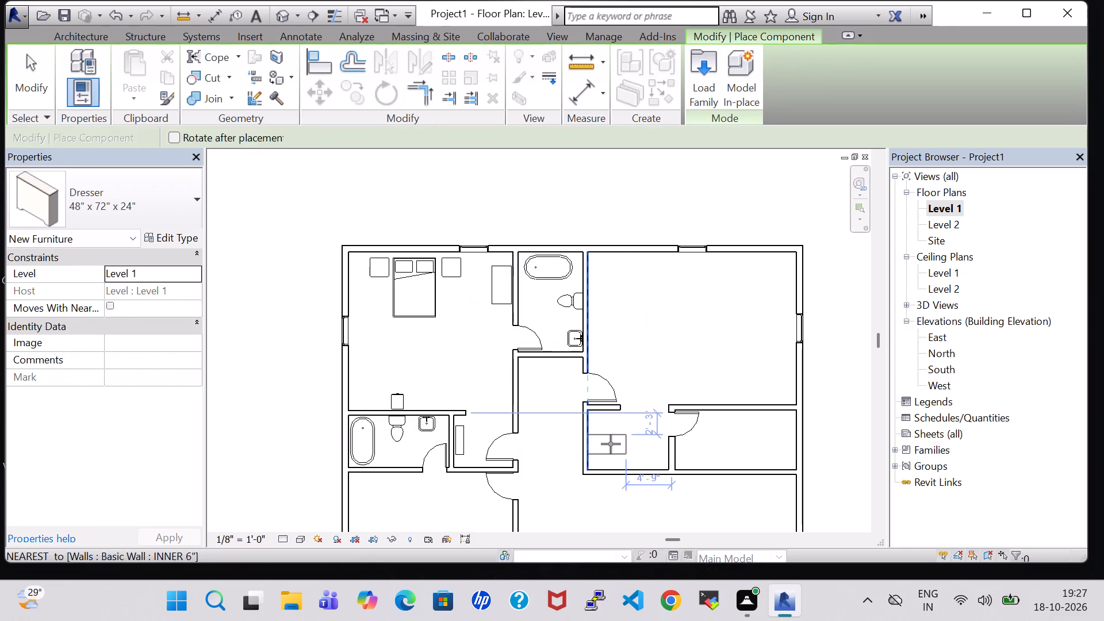
key("space")
scroll(618, 445, "up", 2)
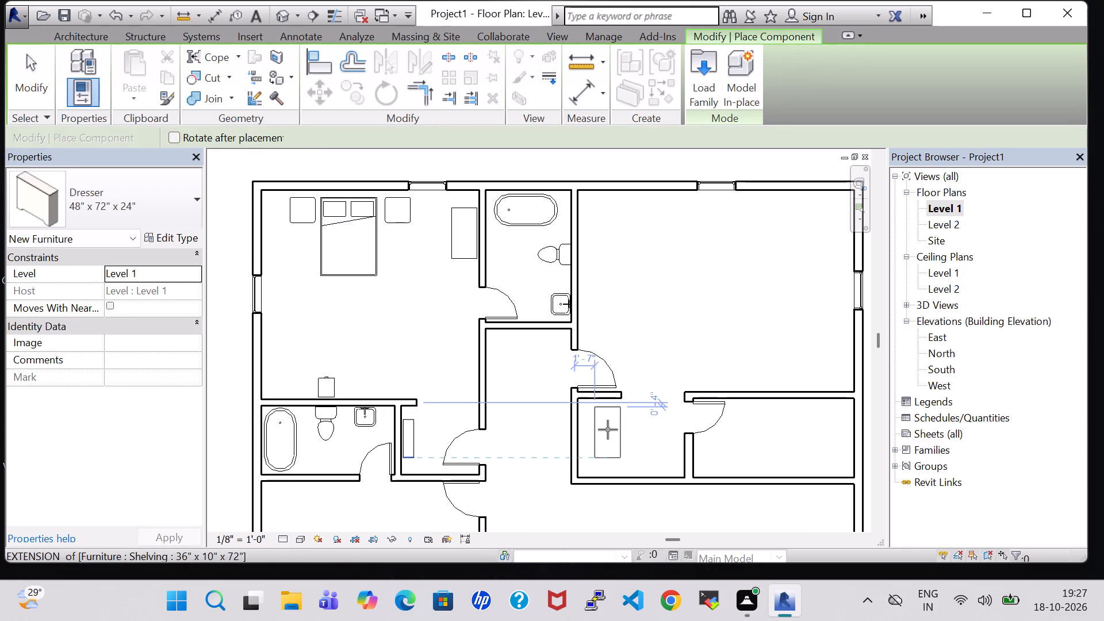
scroll(598, 434, "up", 7)
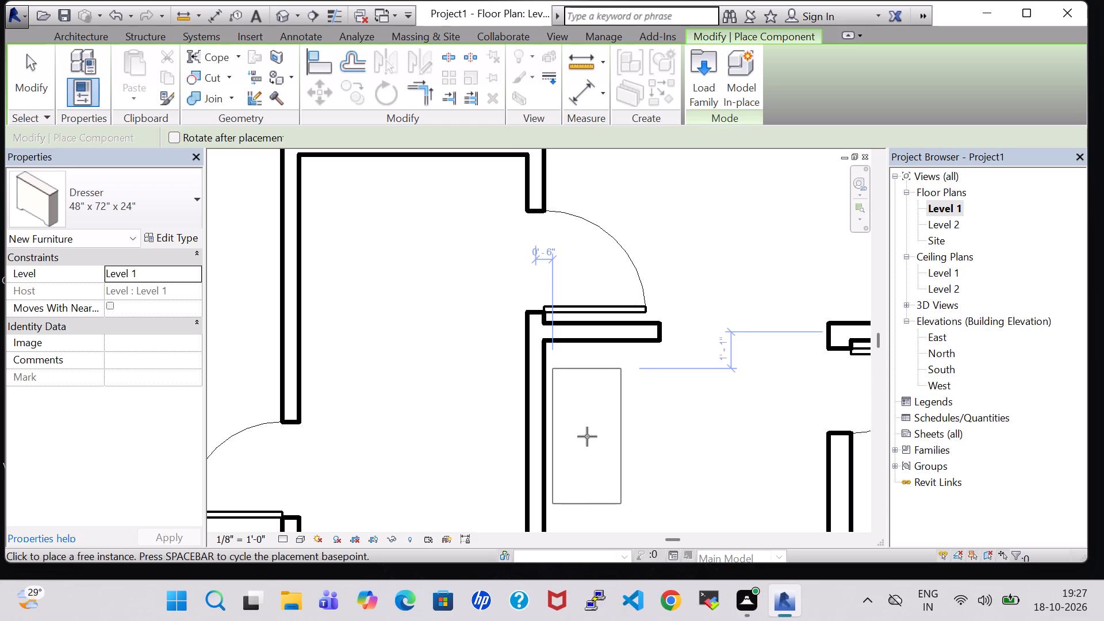
left_click(587, 436)
key("Escape")
key("Escape")
Nudge the alcove dresser one increment west, closer to the west partition.
left_click(585, 432)
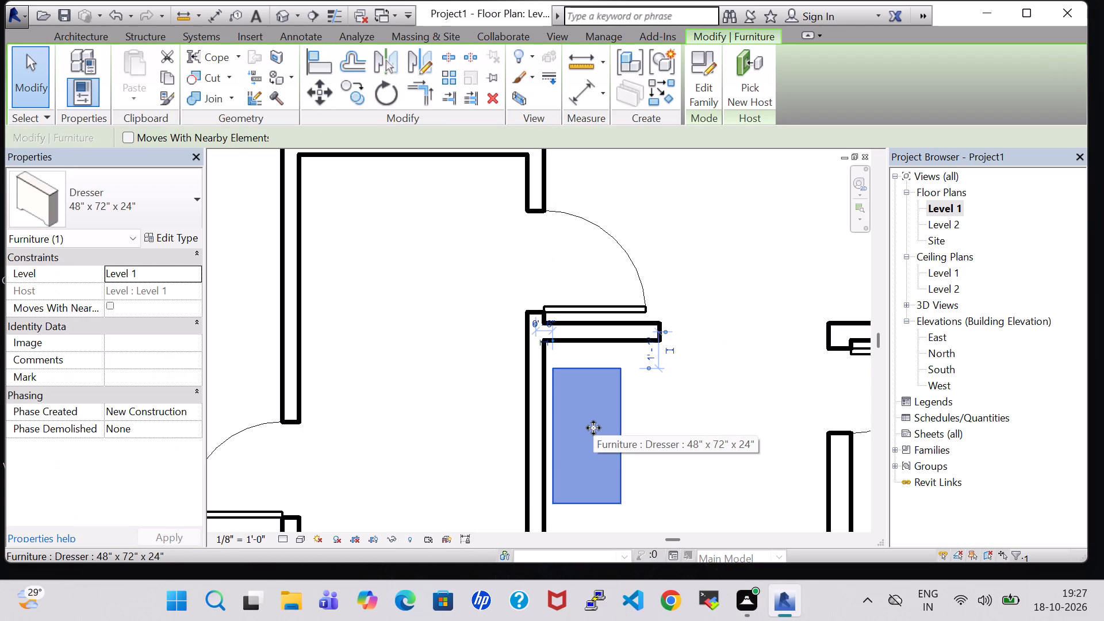
key("Left")
left_click(775, 431)
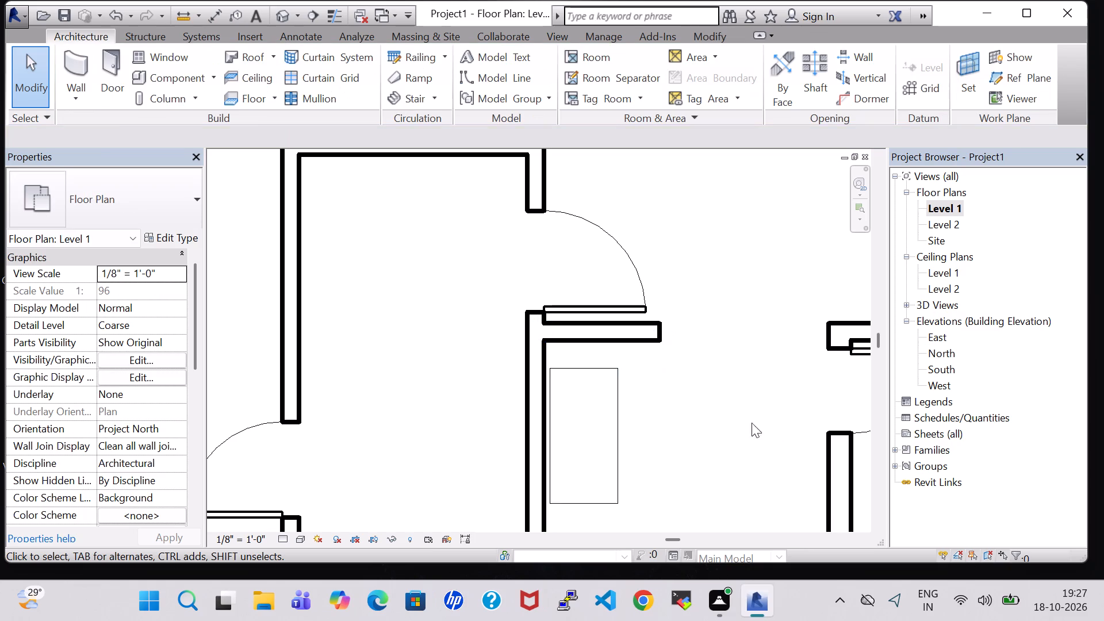
Examine the northeast room, its dresser alcove and the adjoining small room in the 3D view.
scroll(738, 413, "down", 4)
middle_click_drag(737, 415, 728, 366)
scroll(724, 354, "down", 4)
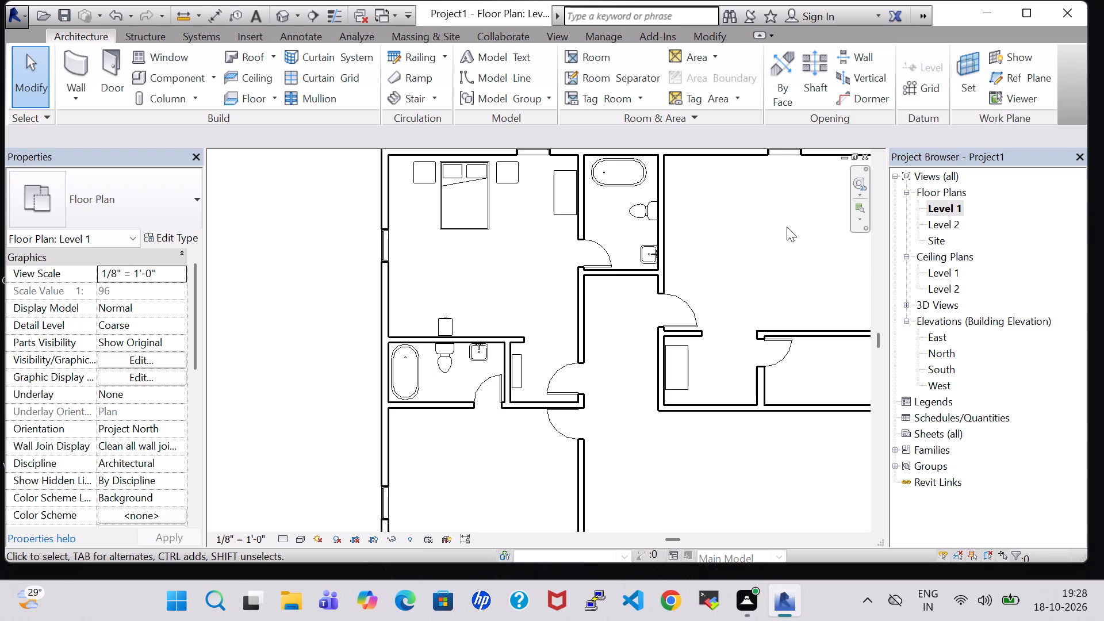
scroll(757, 235, "down", 4)
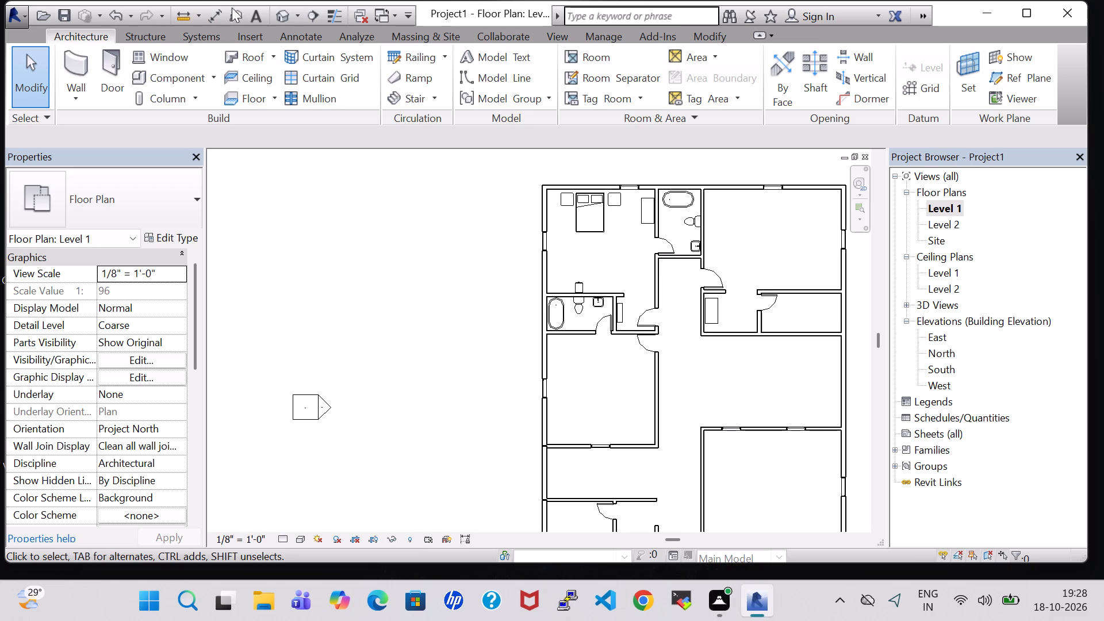
left_click(283, 14)
scroll(416, 264, "down", 3)
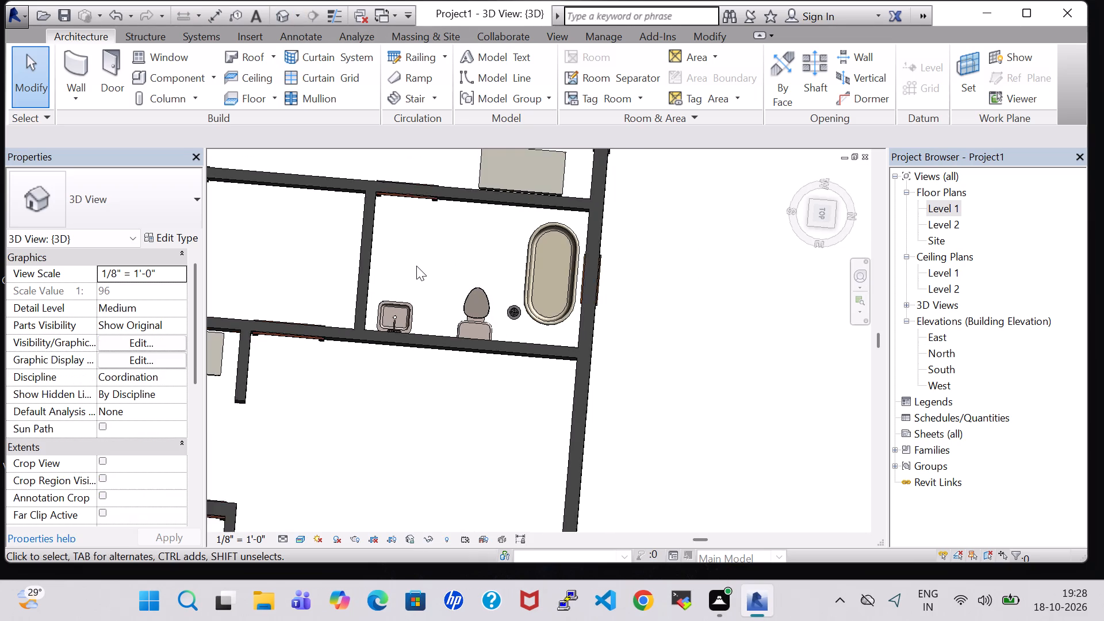
scroll(416, 266, "down", 4)
middle_click_drag(367, 384, 403, 342, "shift")
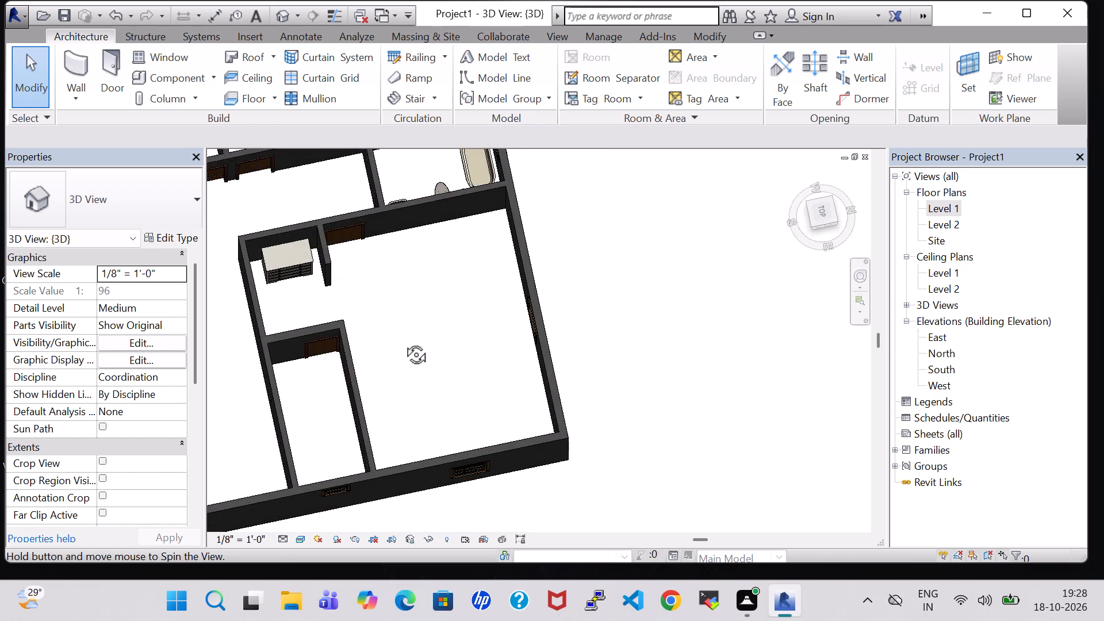
middle_click_drag(403, 342, 406, 317, "shift")
middle_click_drag(402, 301, 363, 242, "shift")
middle_click_drag(366, 243, 379, 269, "shift")
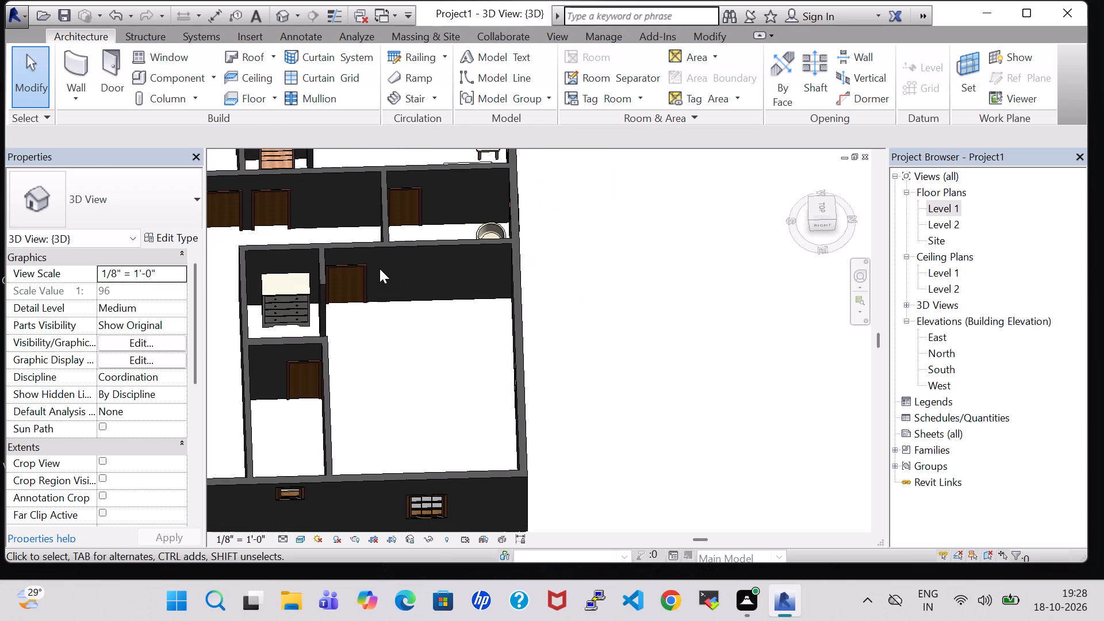
scroll(392, 352, "down", 1)
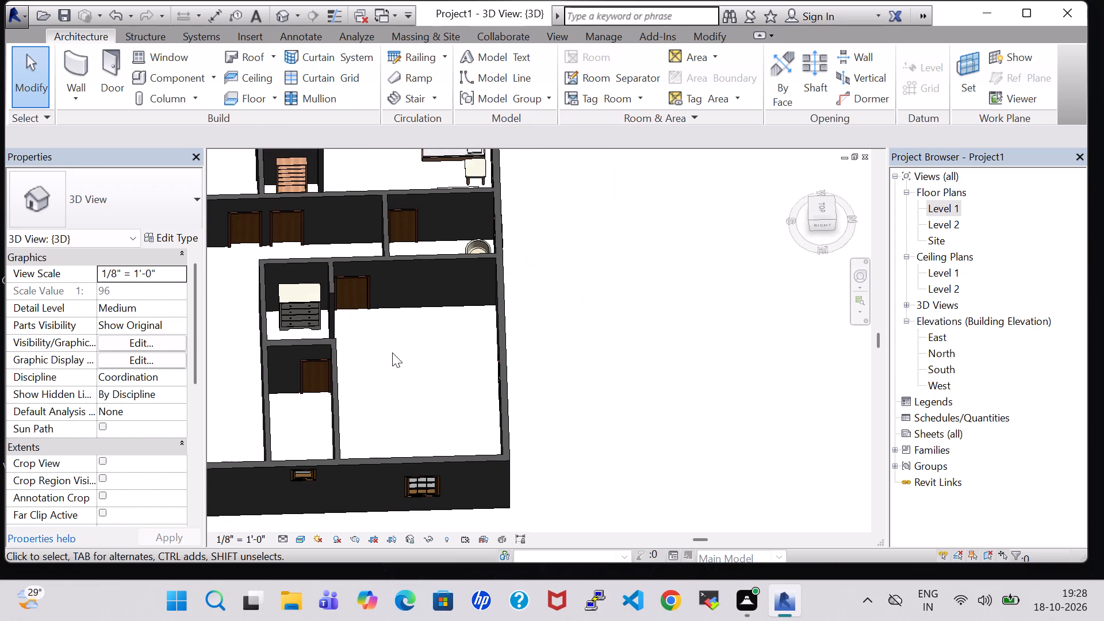
middle_click_drag(220, 377, 386, 353, "shift")
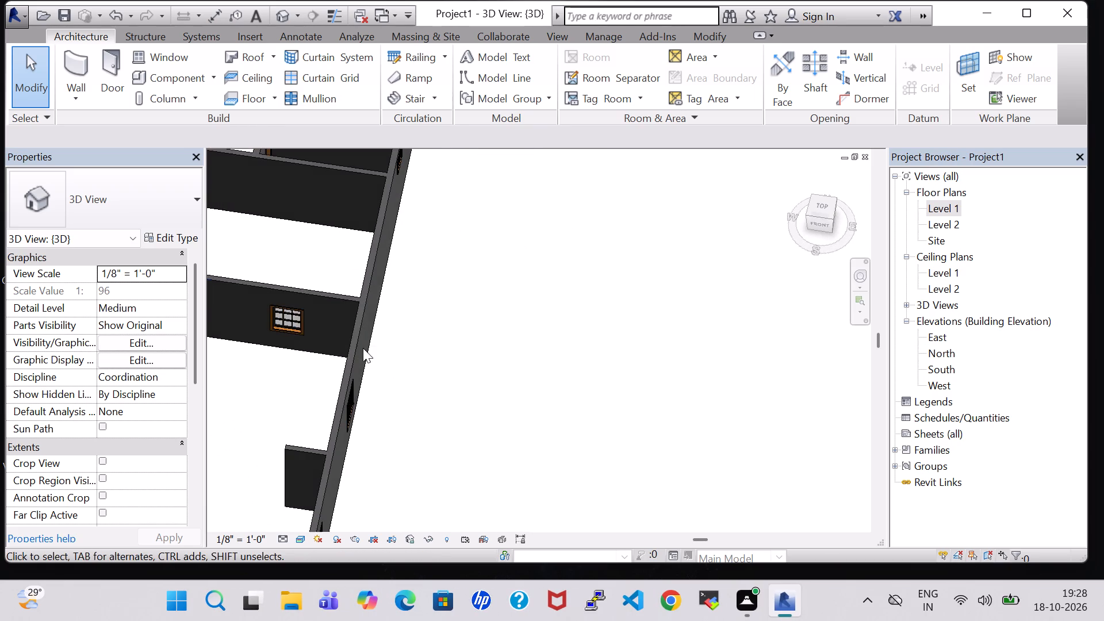
middle_click_drag(218, 363, 524, 378)
middle_click_drag(551, 255, 476, 413)
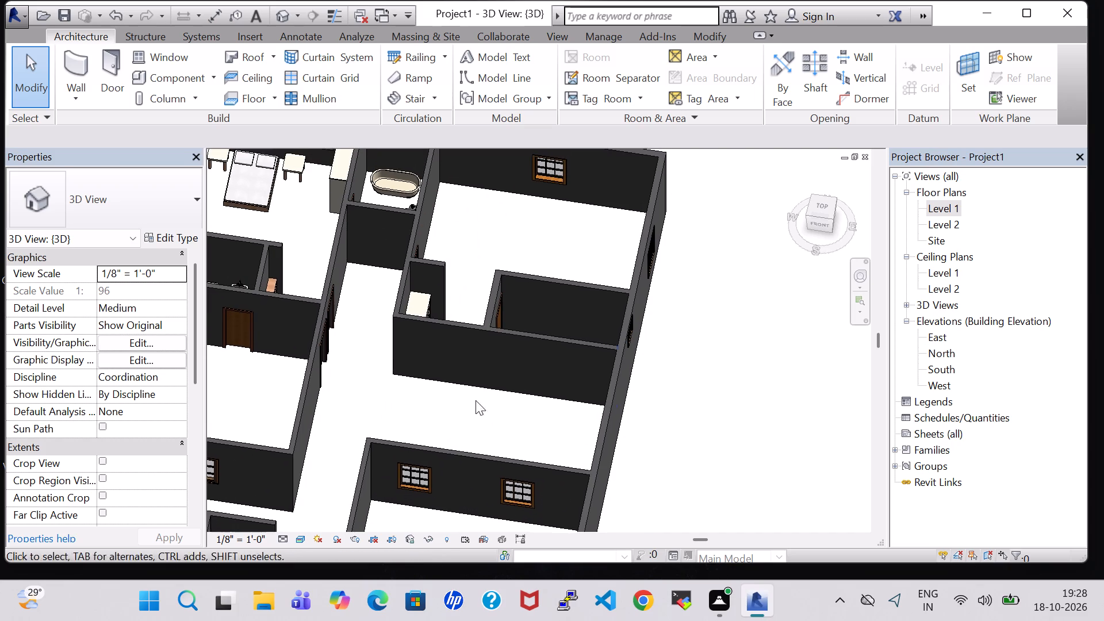
scroll(462, 259, "up", 2)
middle_click_drag(493, 235, 478, 319, "shift")
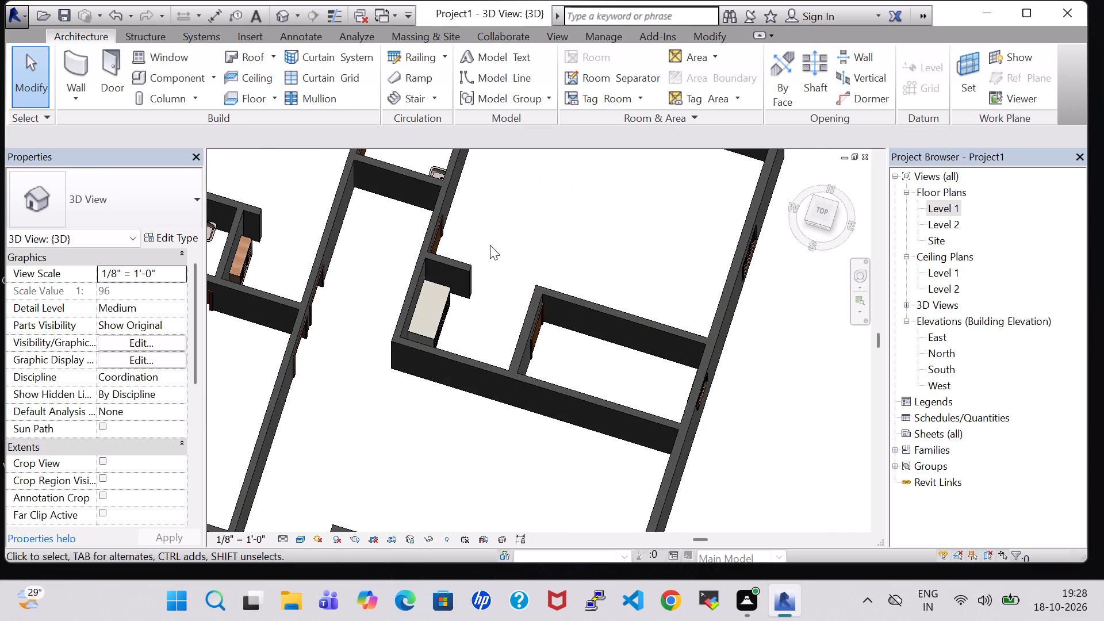
scroll(484, 305, "up", 1)
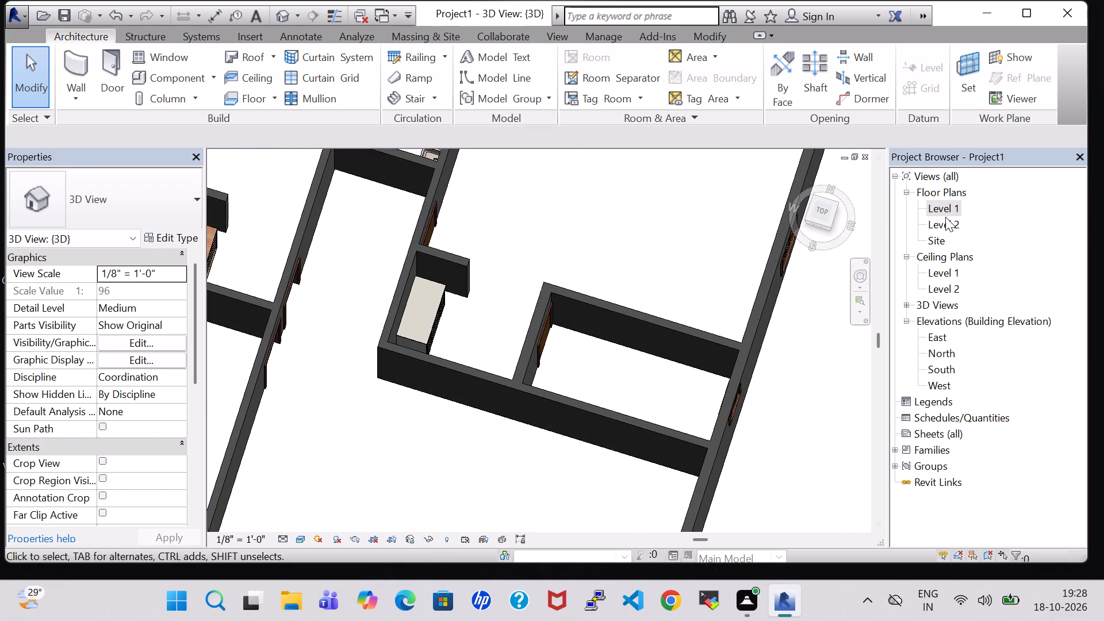
On the Level 1 plan, place a matching 30" x 60" free-standing tub, lengthwise north-south, about 2'-0" from the east wall in the small room beside the dresser alcove.
double_click(946, 212)
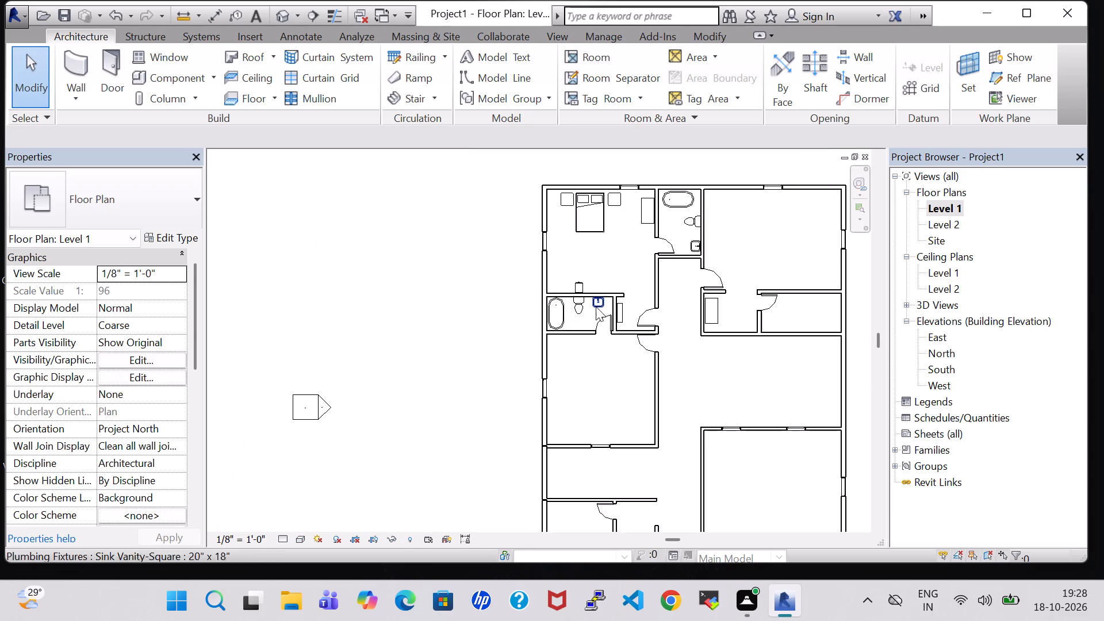
left_click(560, 316)
right_click(560, 316)
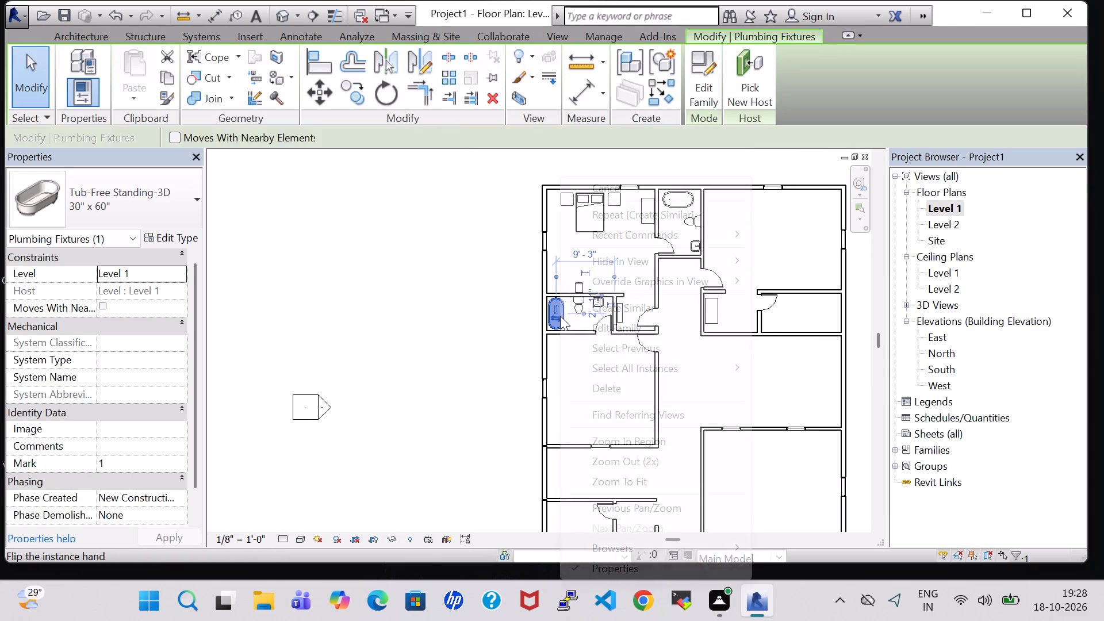
left_click(618, 302)
middle_click_drag(662, 308, 492, 309)
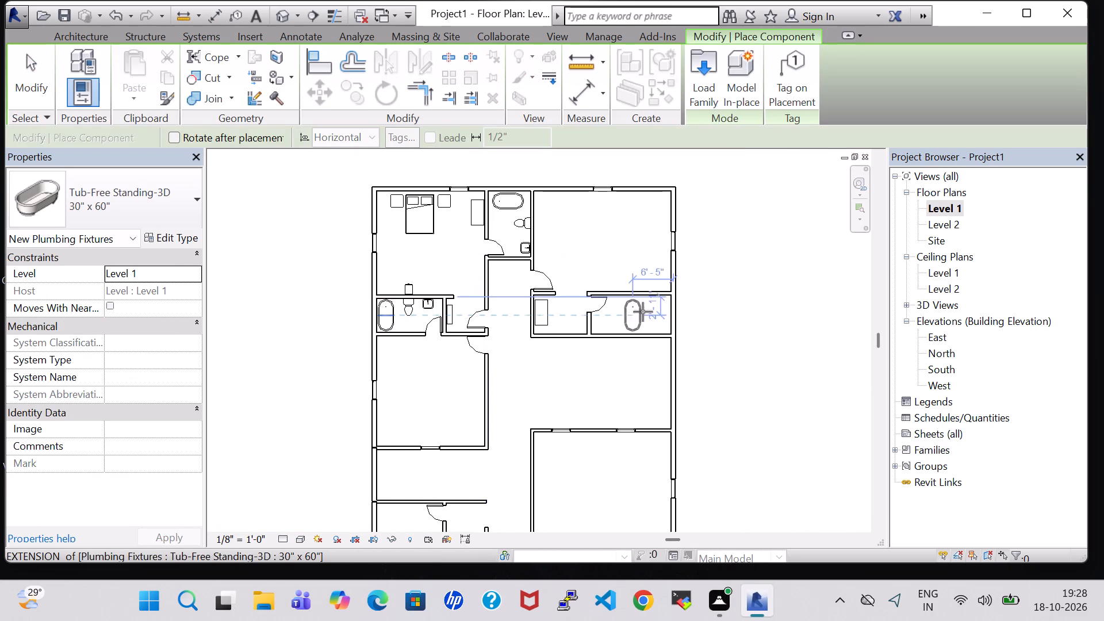
scroll(644, 312, "up", 3)
left_click(669, 312)
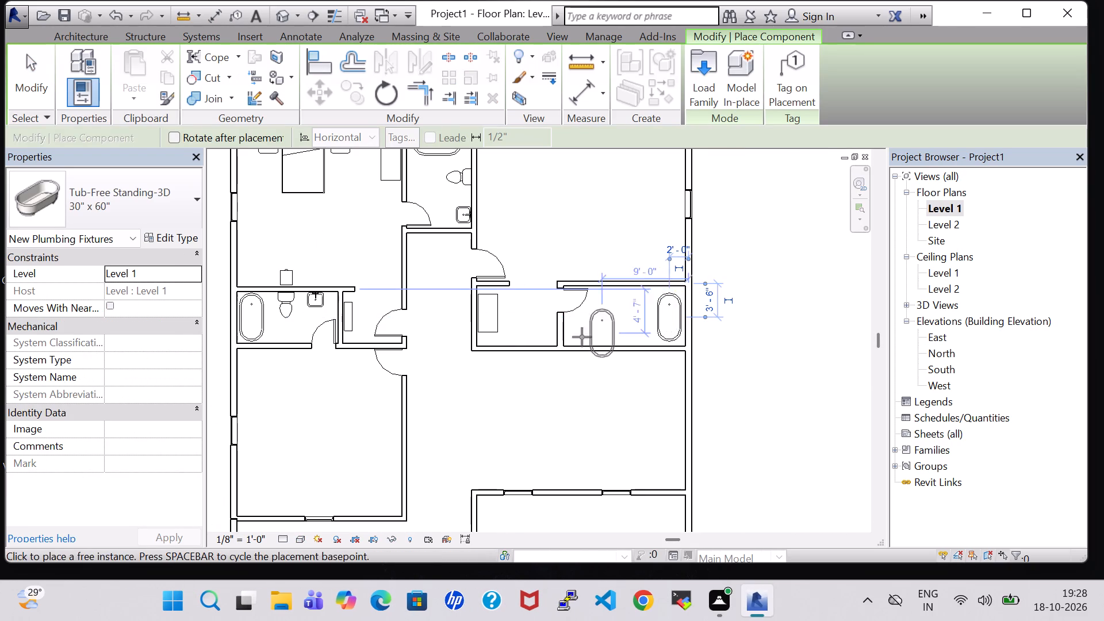
key("Escape")
key("Escape")
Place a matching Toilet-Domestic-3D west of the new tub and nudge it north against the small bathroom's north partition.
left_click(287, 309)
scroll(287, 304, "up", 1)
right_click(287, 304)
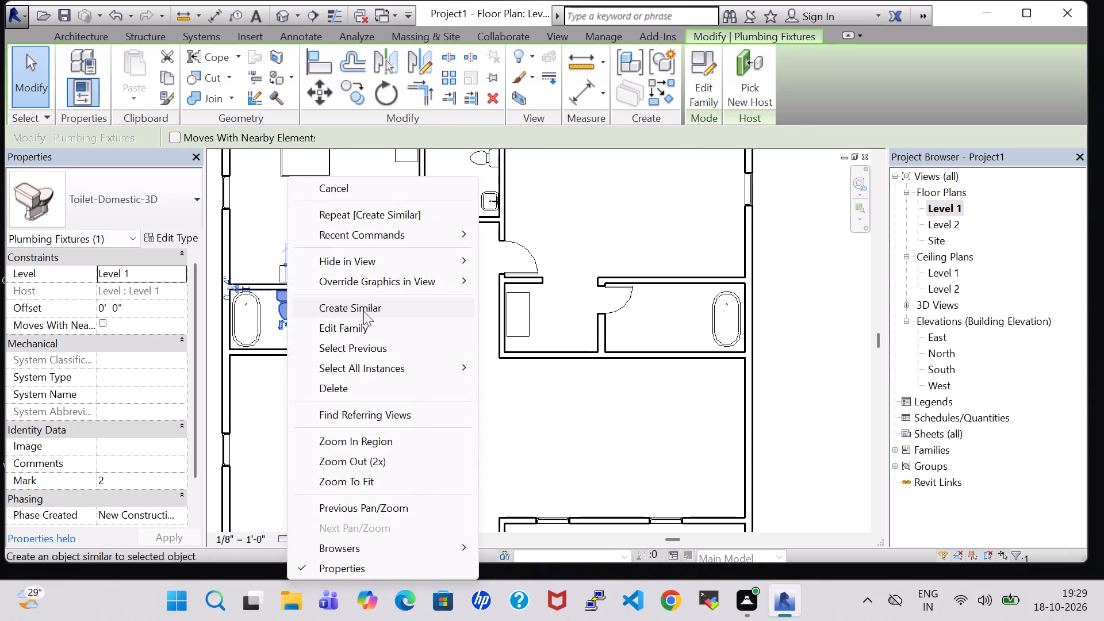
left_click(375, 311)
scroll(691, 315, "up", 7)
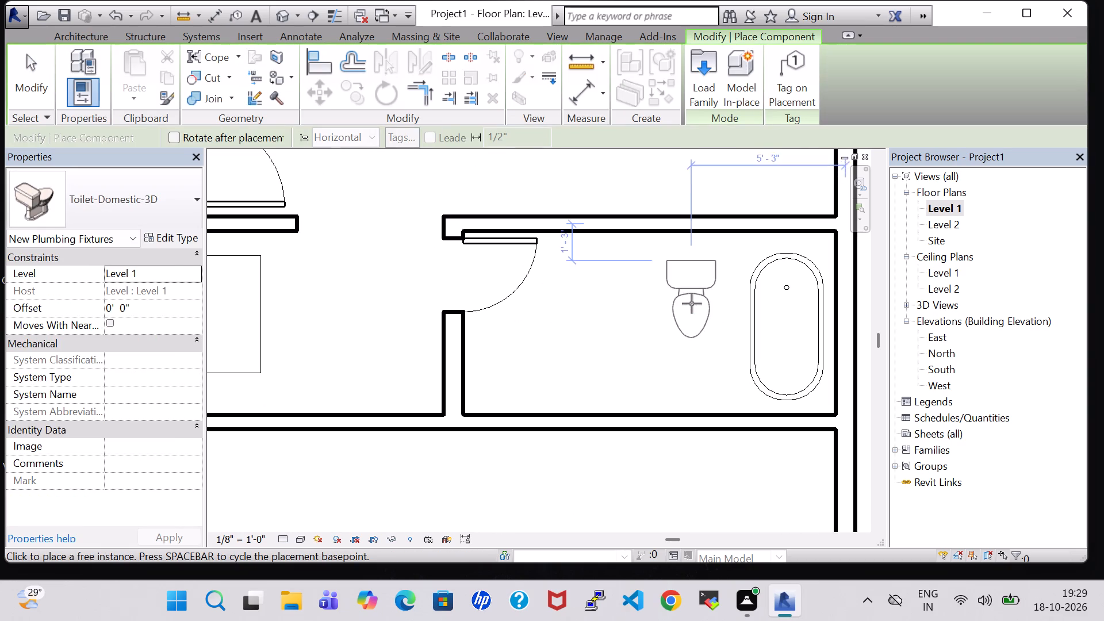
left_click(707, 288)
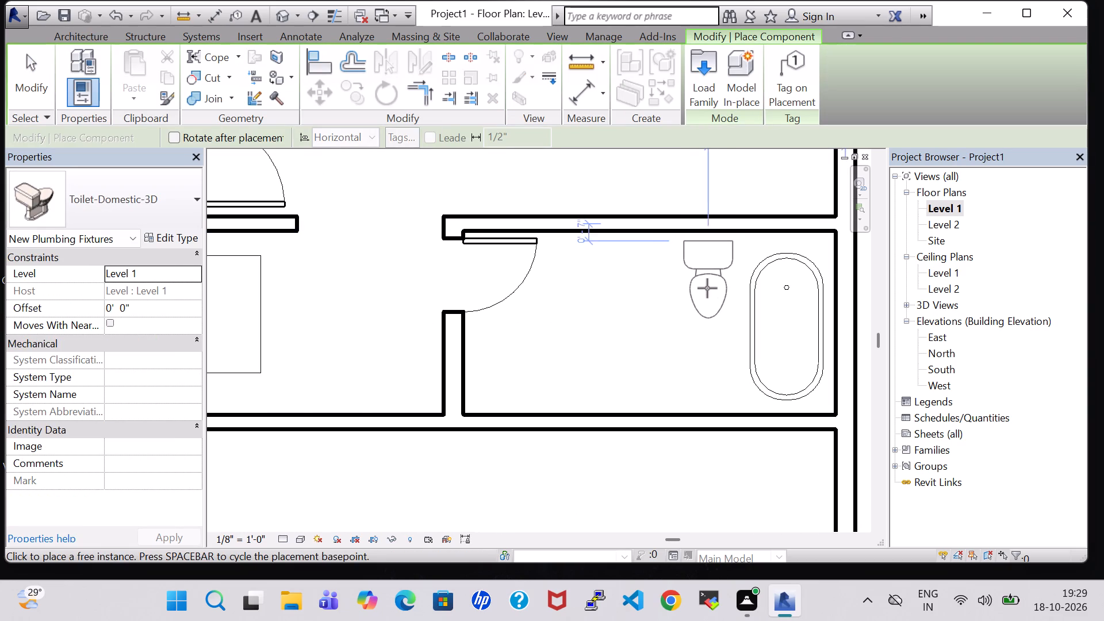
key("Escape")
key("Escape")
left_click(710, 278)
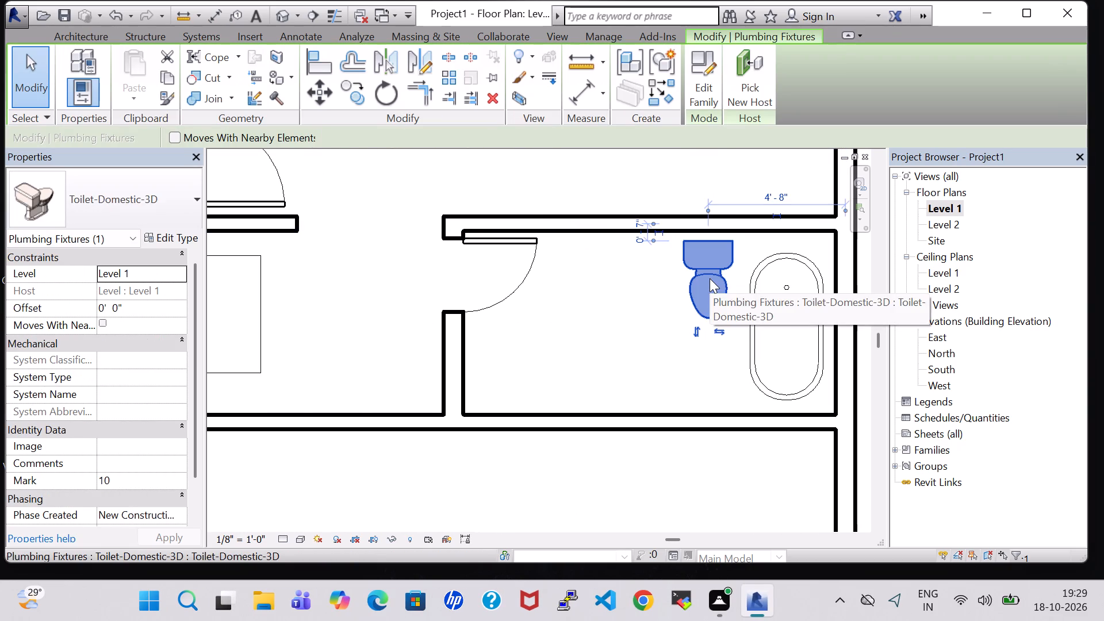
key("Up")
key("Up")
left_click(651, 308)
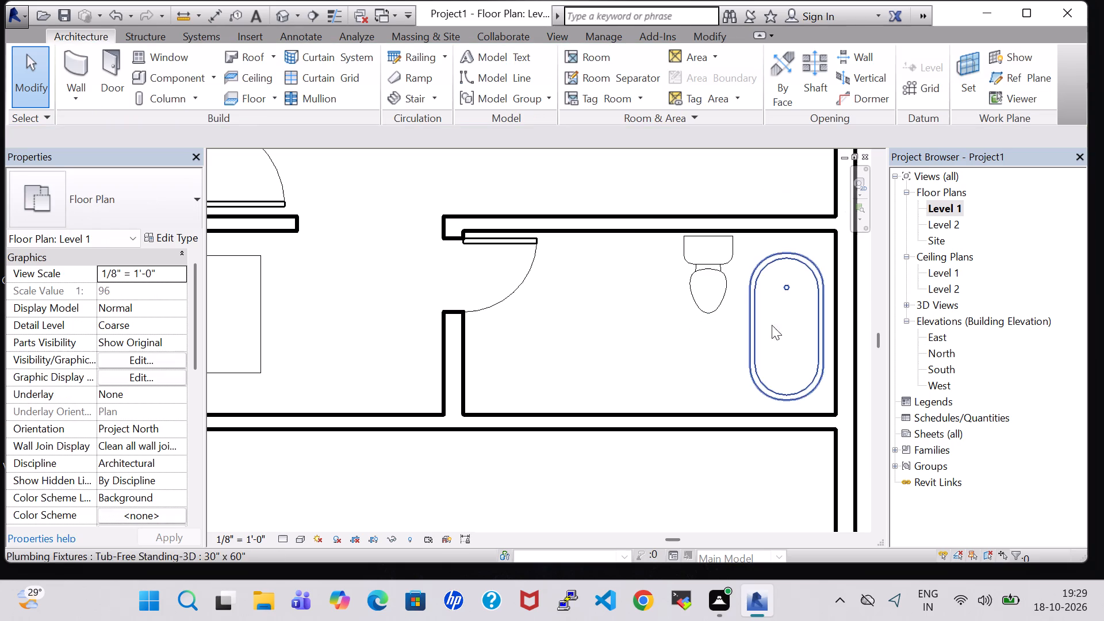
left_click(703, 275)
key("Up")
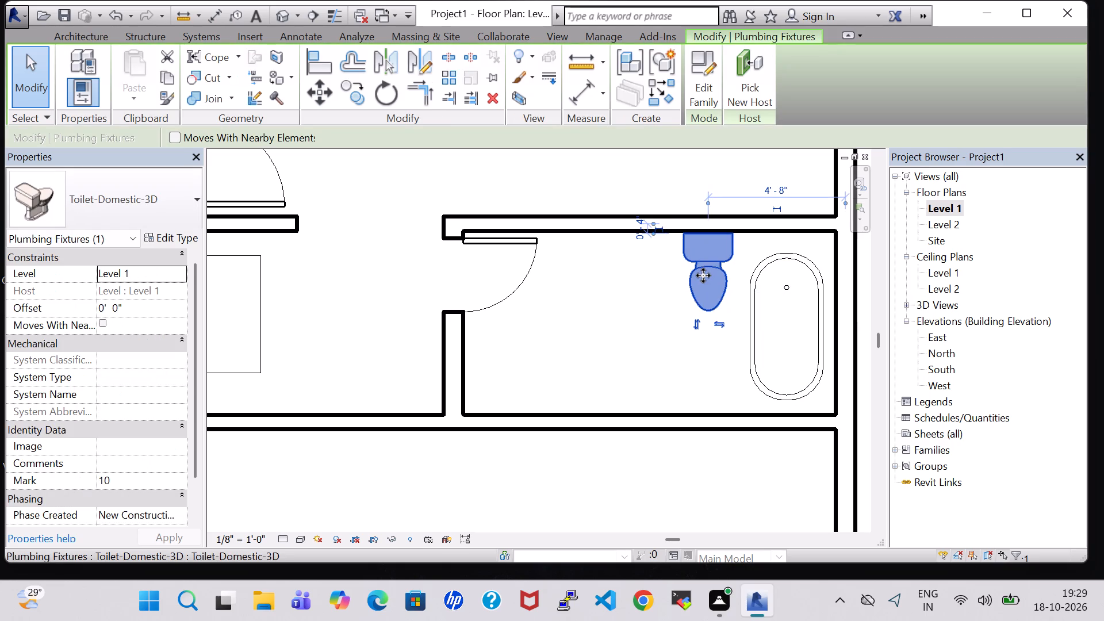
Nudge the new tub two increments east, closer to the exterior wall.
left_click(789, 292)
key("Right")
key("Right")
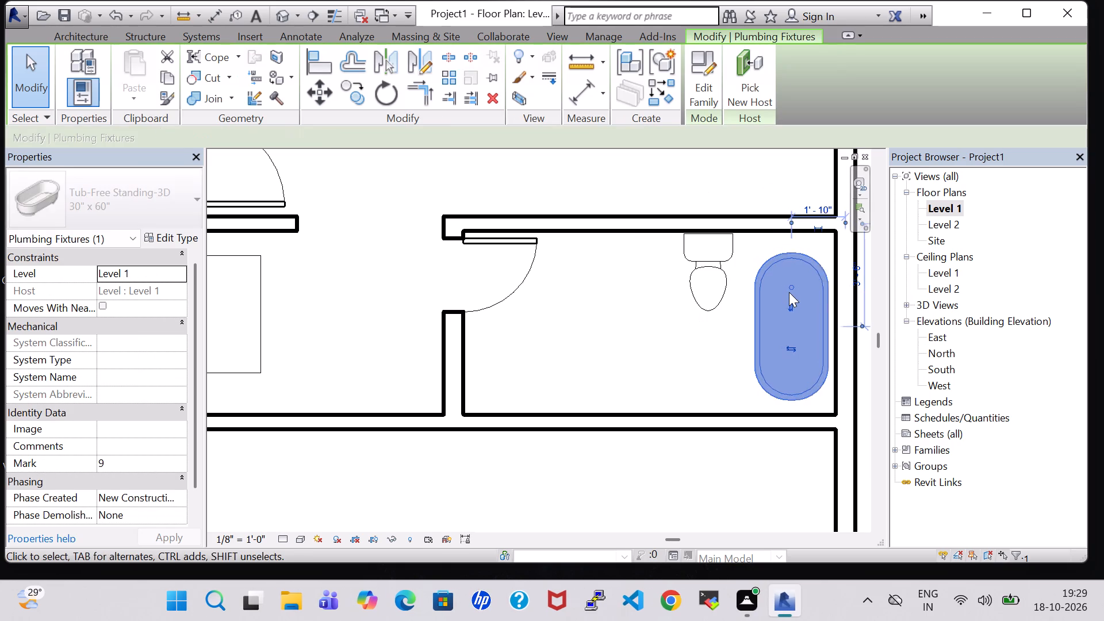
Place another Toilet-Domestic-3D, rotated to face north, backing onto the small bathroom's south partition directly opposite the first toilet.
scroll(688, 294, "down", 4)
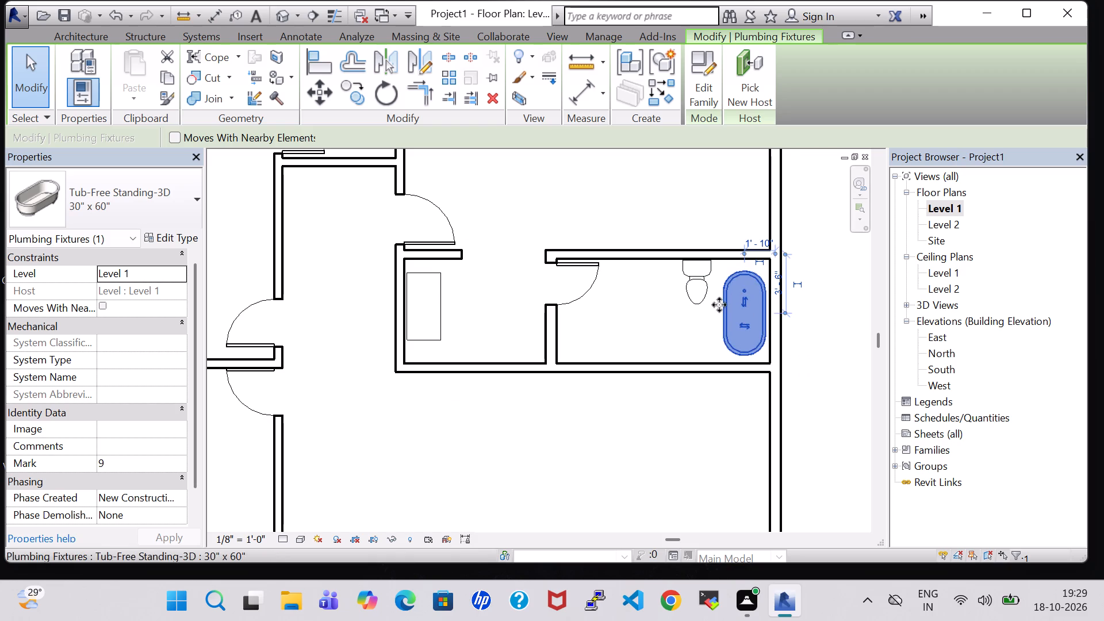
left_click(699, 291)
right_click(699, 291)
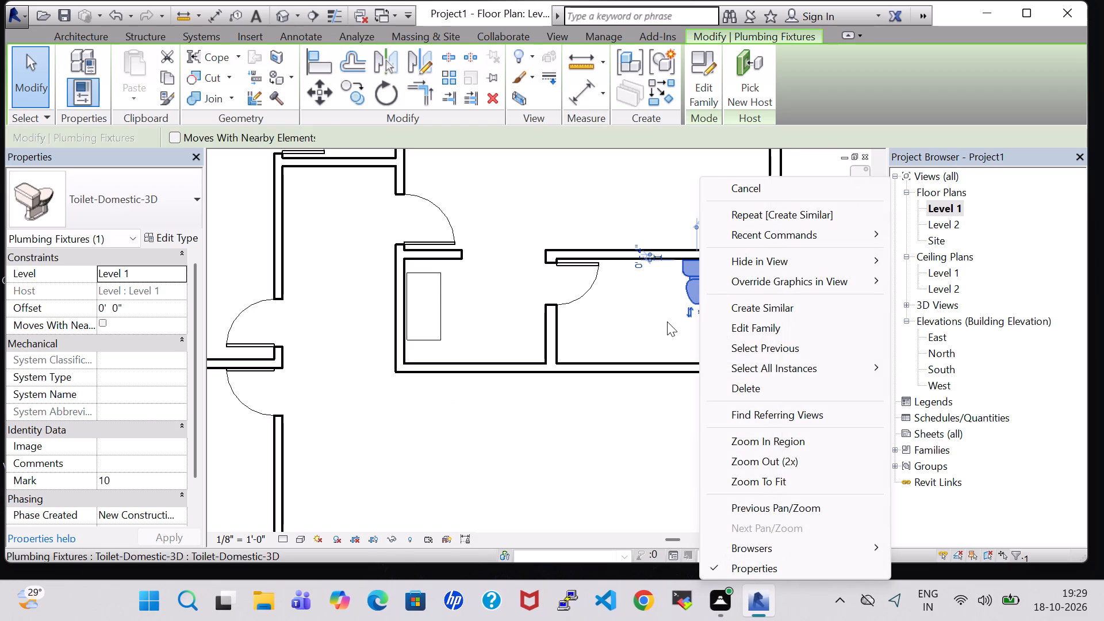
key("space")
left_click(658, 302)
key("space")
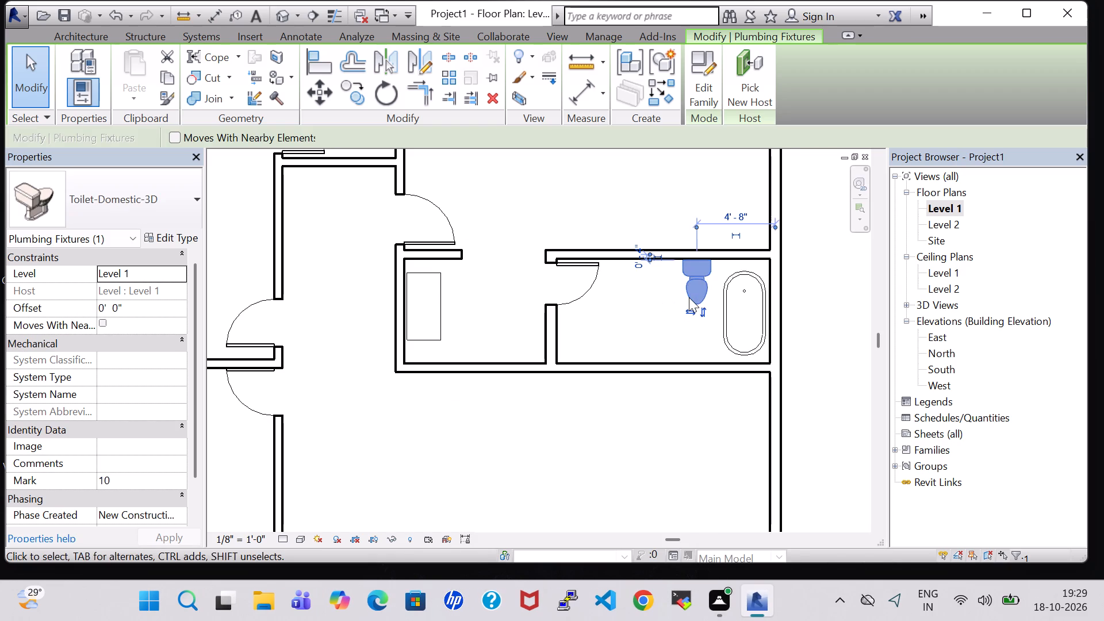
right_click(691, 296)
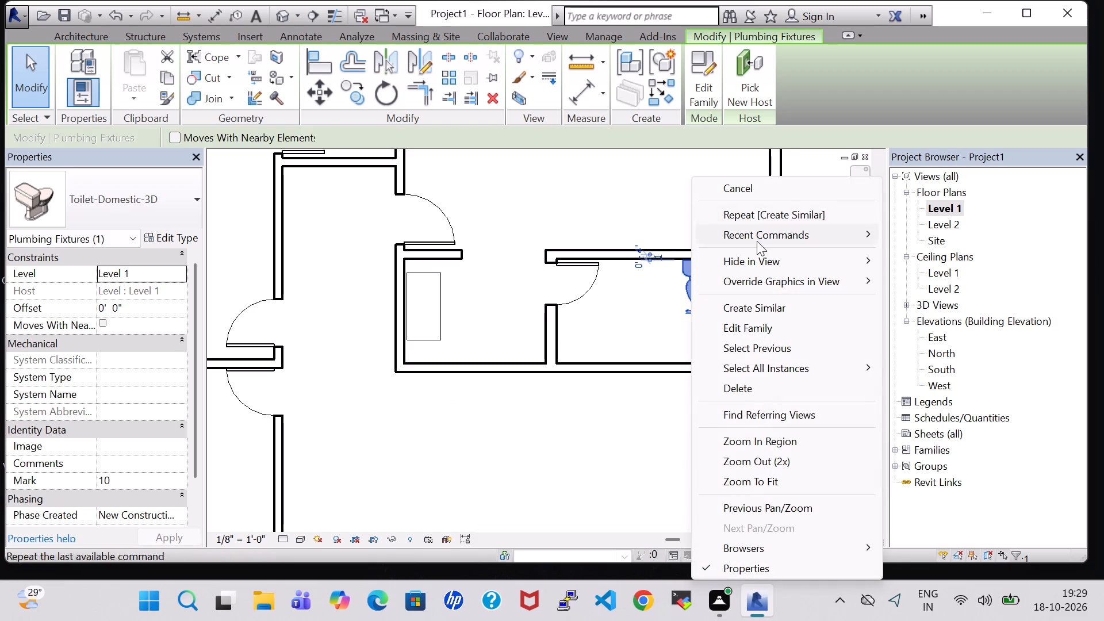
left_click(763, 300)
key("space")
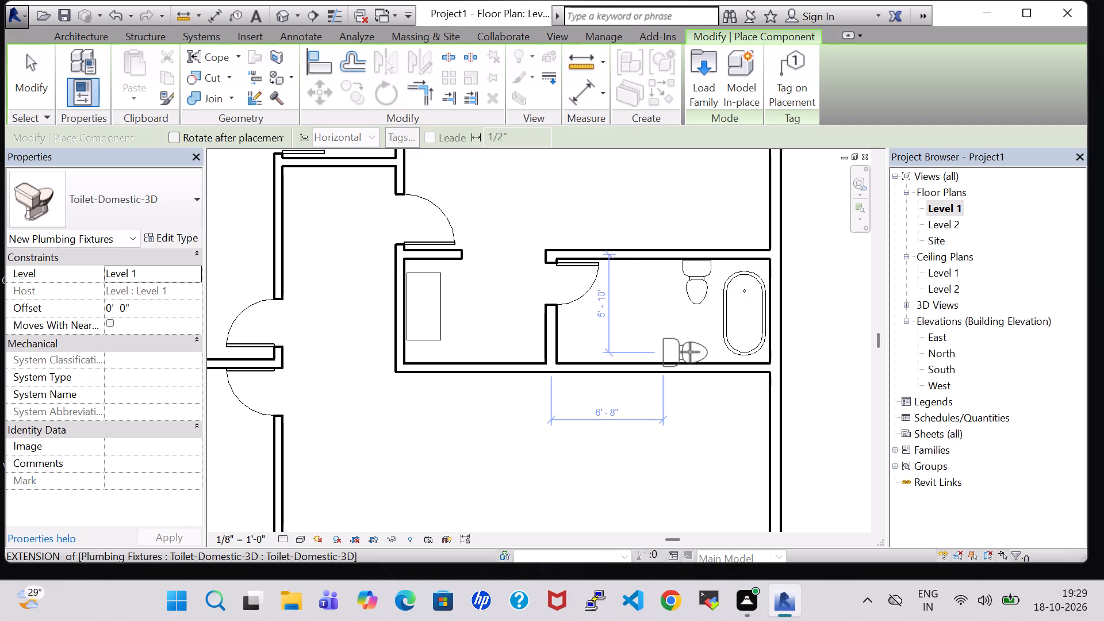
key("space")
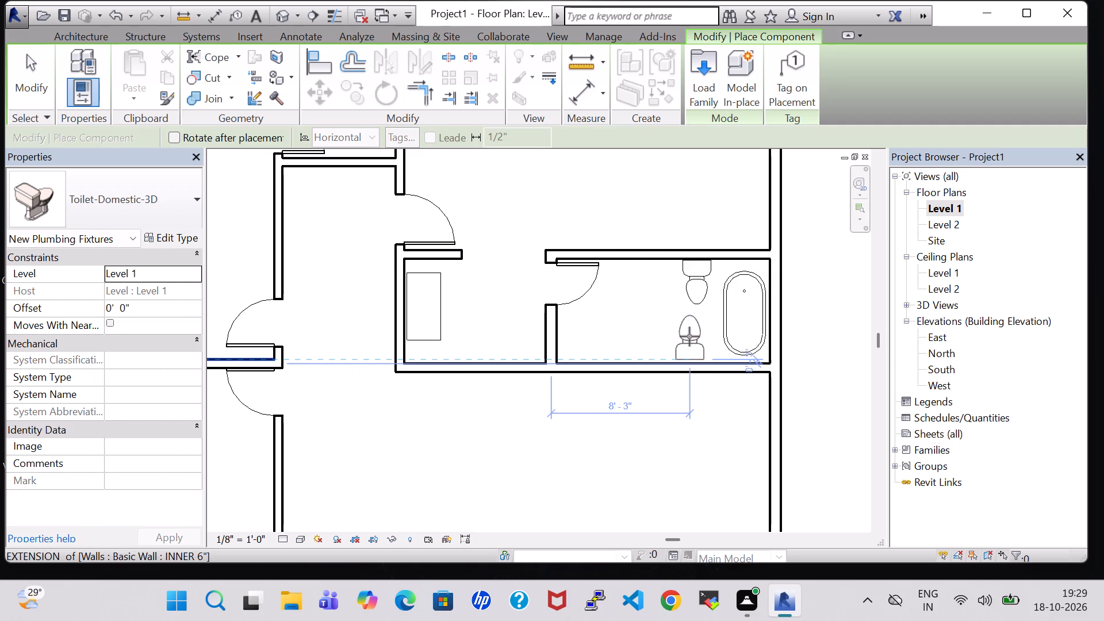
left_click(690, 336)
key("Escape")
key("Escape")
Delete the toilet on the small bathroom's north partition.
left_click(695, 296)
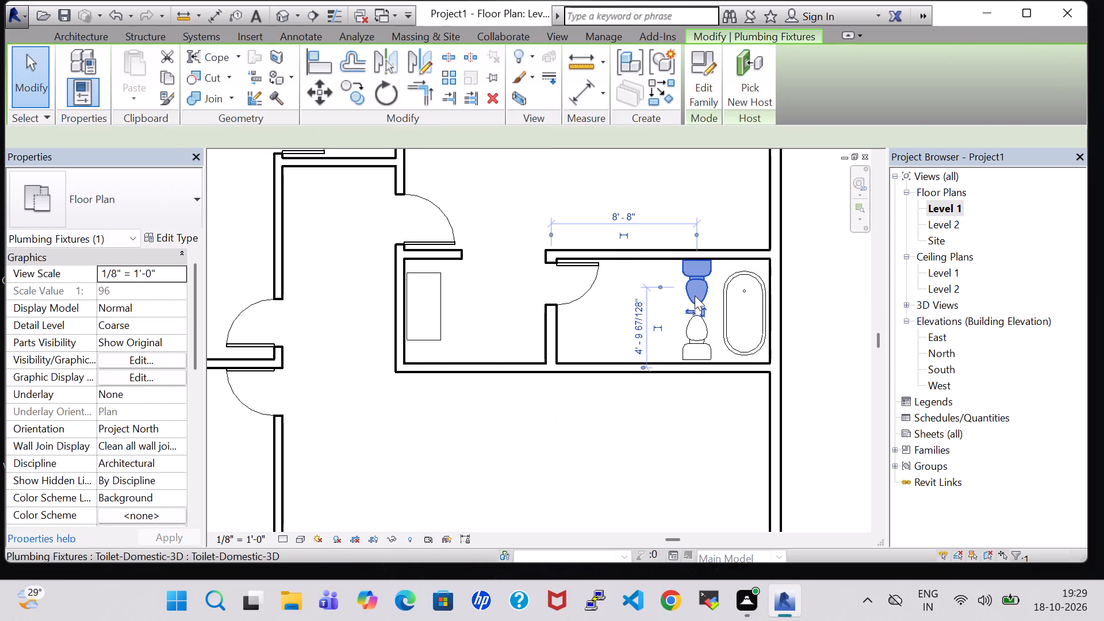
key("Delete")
Nudge the remaining toilet one increment south against the partition and a net four increments west, away from the tub.
left_click(695, 325)
key("Down")
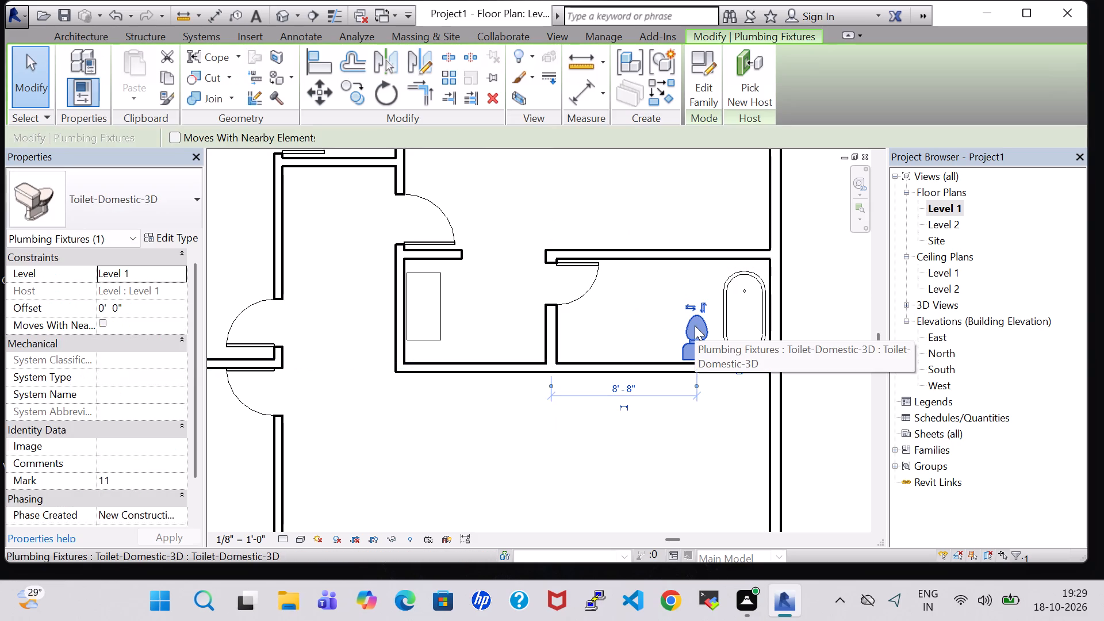
scroll(695, 325, "up", 5)
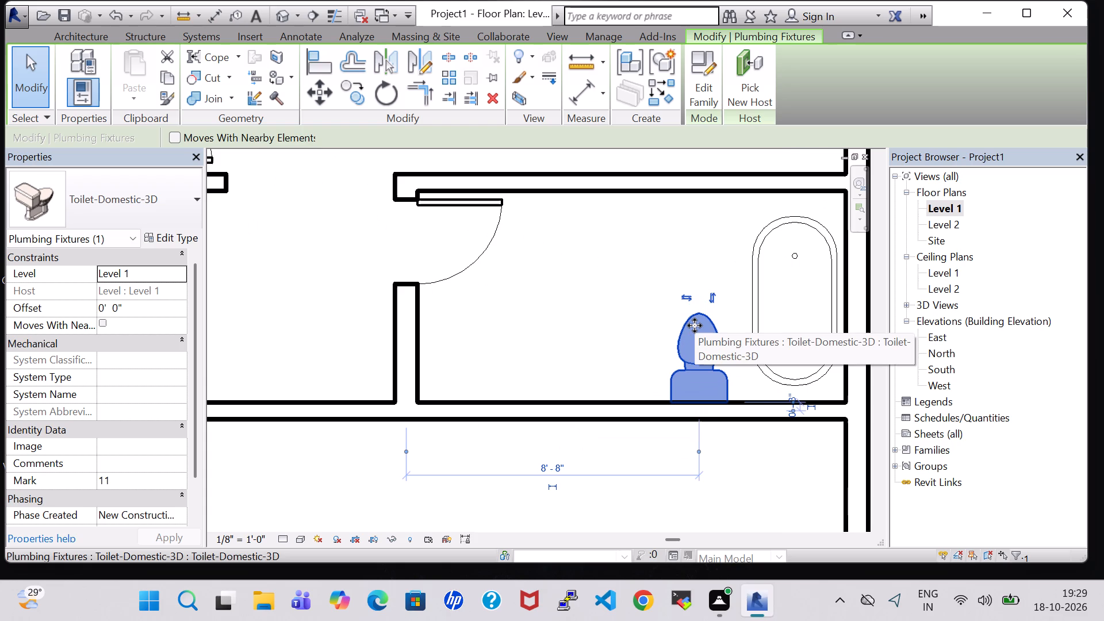
key("Right")
key("Left")
key("Left")
key("Left")
key("Left")
key("Left")
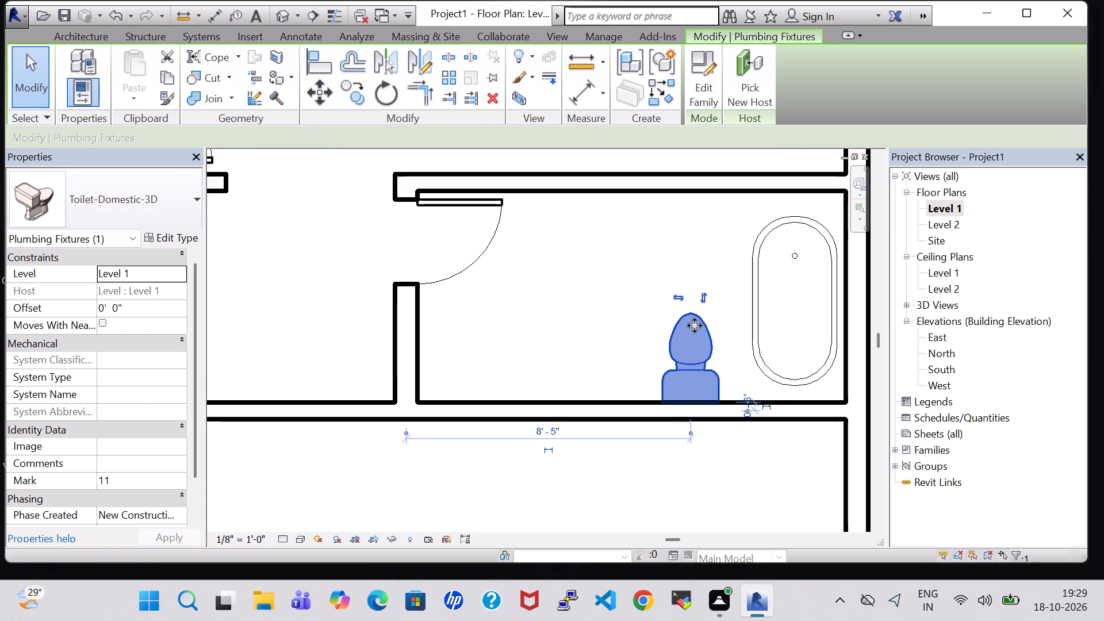
left_click(578, 284)
Place a matching 20" x 18" Sink Vanity-Square, faucet toward the south partition, about 2'-3" from the west partition of the small bathroom.
scroll(578, 284, "down", 2)
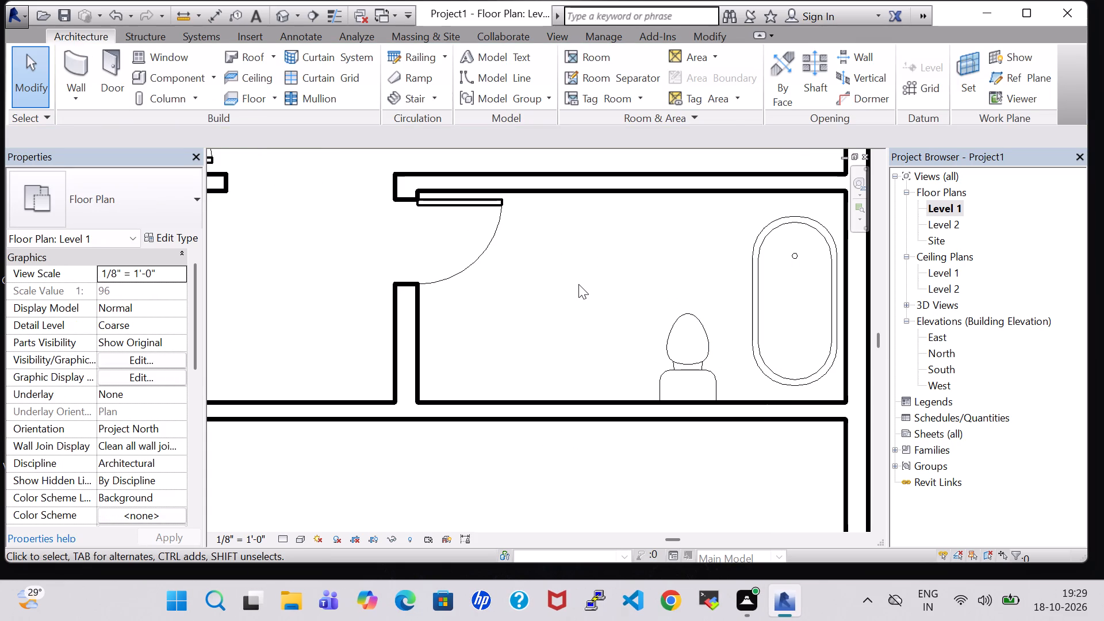
scroll(578, 284, "down", 9)
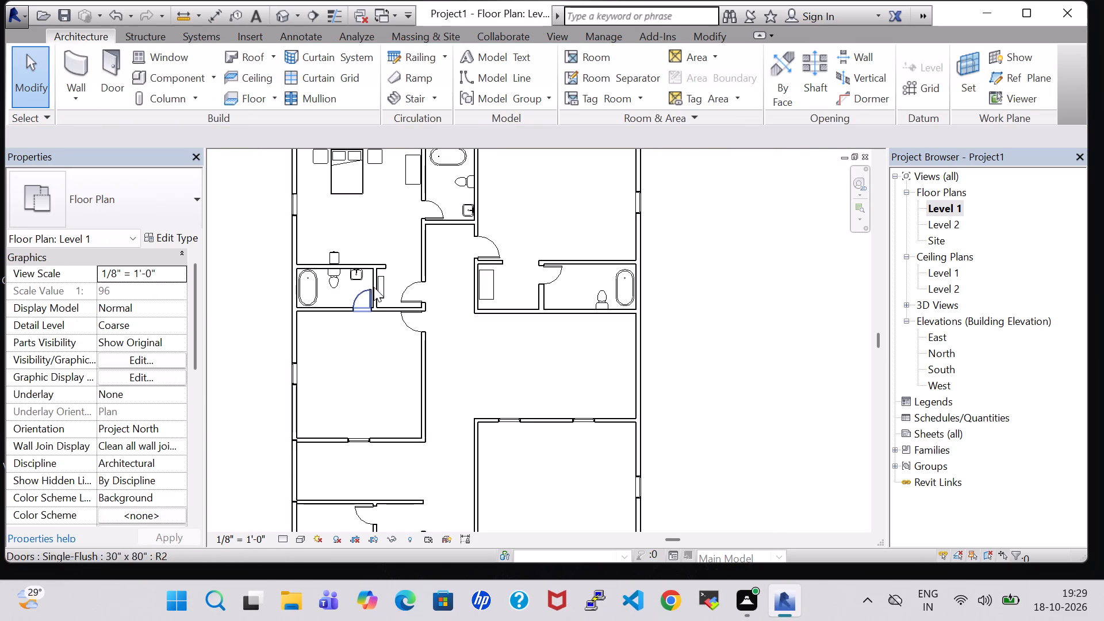
left_click(363, 275)
left_click(366, 370)
left_click(354, 276)
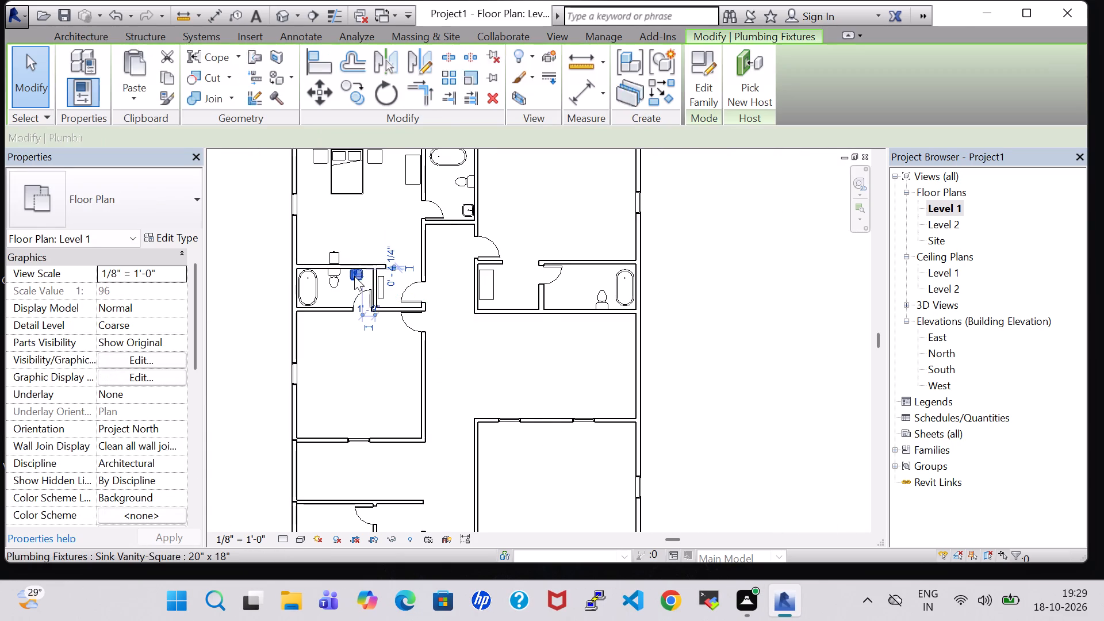
right_click(354, 276)
left_click(458, 309)
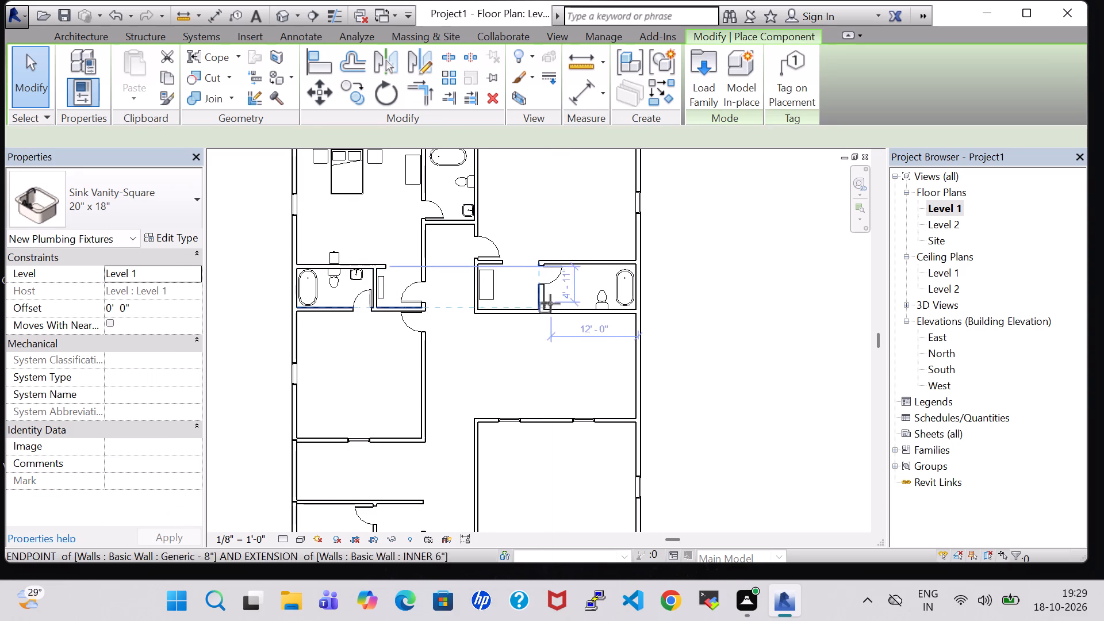
scroll(565, 298, "up", 11)
key("space")
key("space")
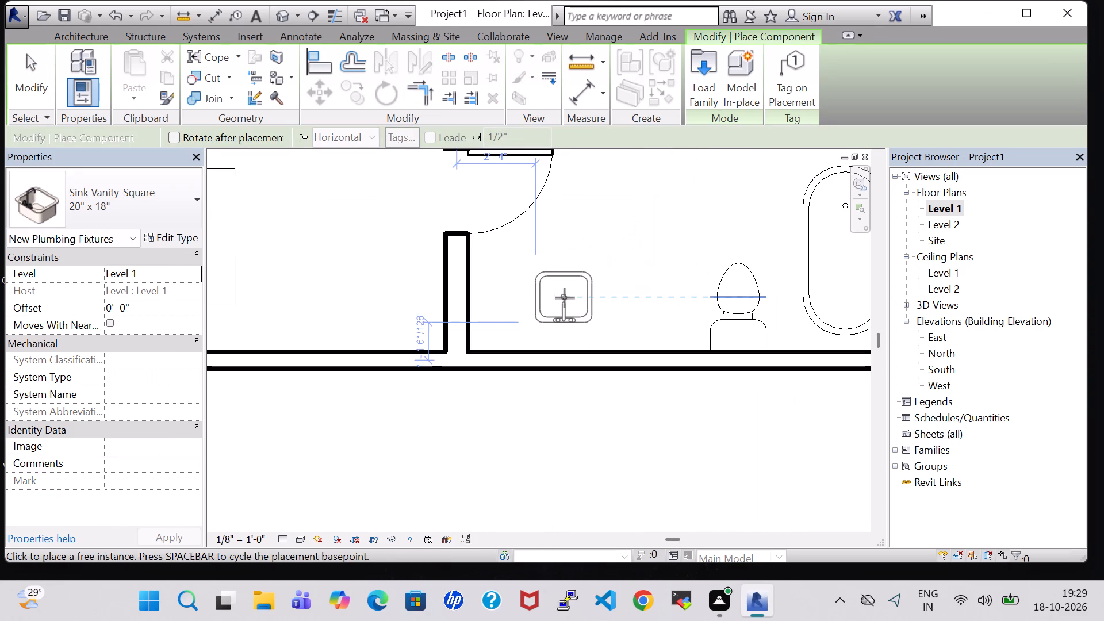
left_click(562, 319)
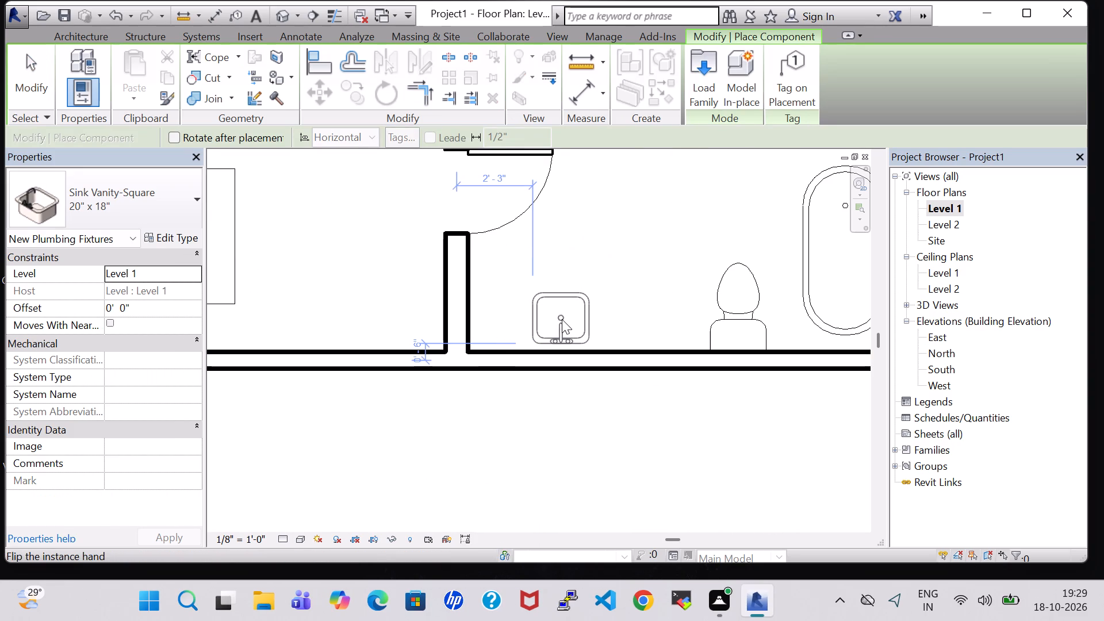
key("Escape")
key("Escape")
Nudge the new sink two increments south, closer to the south partition.
left_click(567, 324)
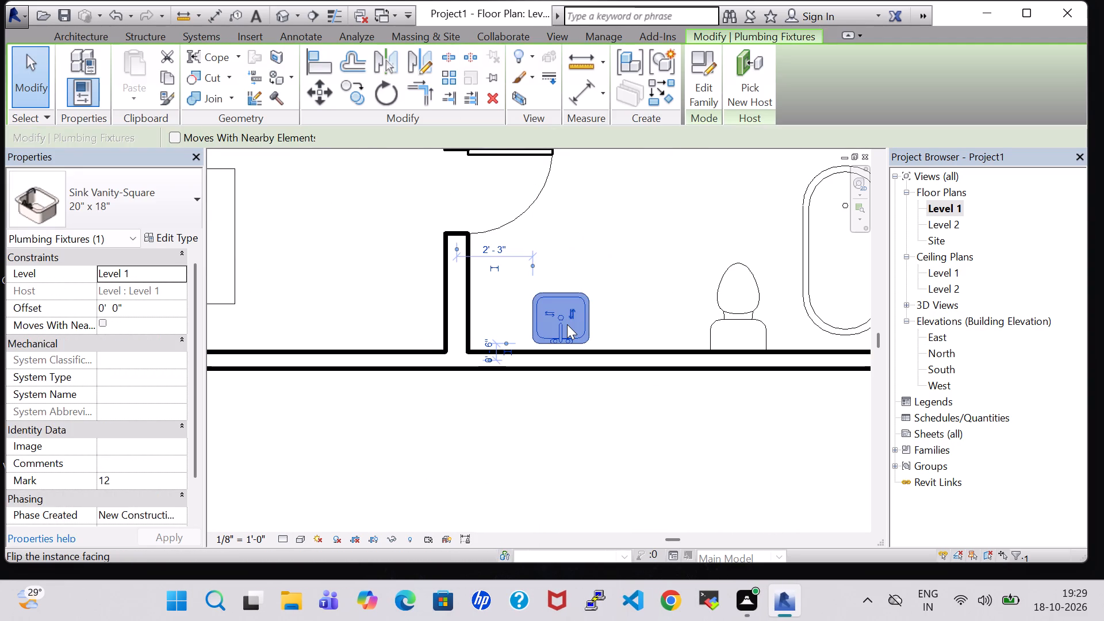
key("Down")
key("Down")
left_click(651, 290)
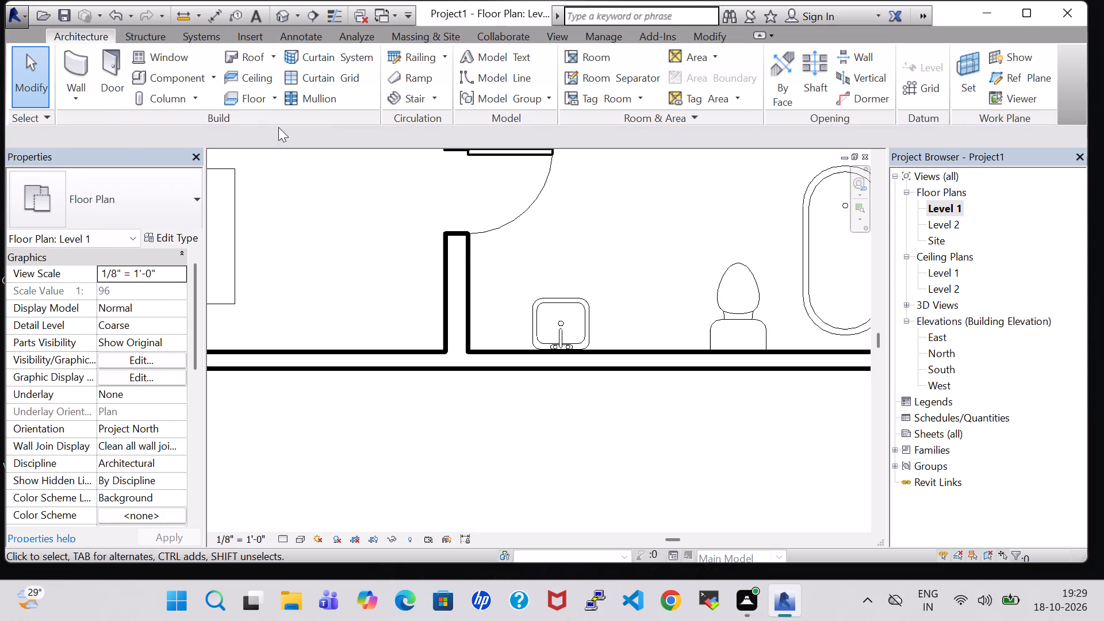
Examine the newly fitted bathroom and the surrounding furnished rooms from several angles in the 3D view.
left_click(285, 17)
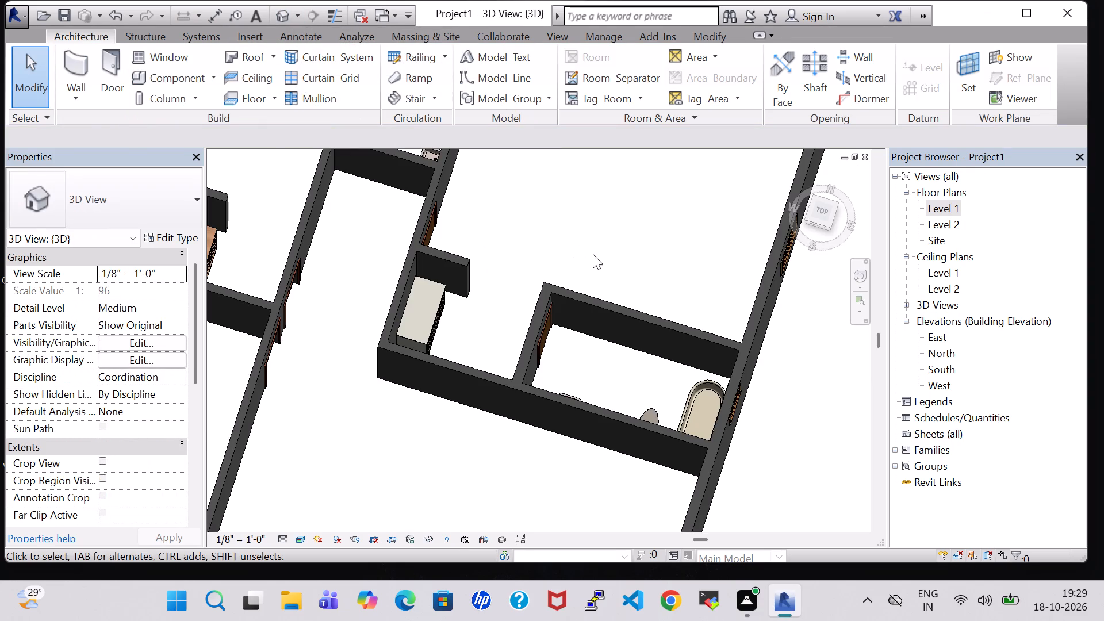
middle_click_drag(618, 239, 555, 310)
middle_click_drag(707, 431, 570, 347)
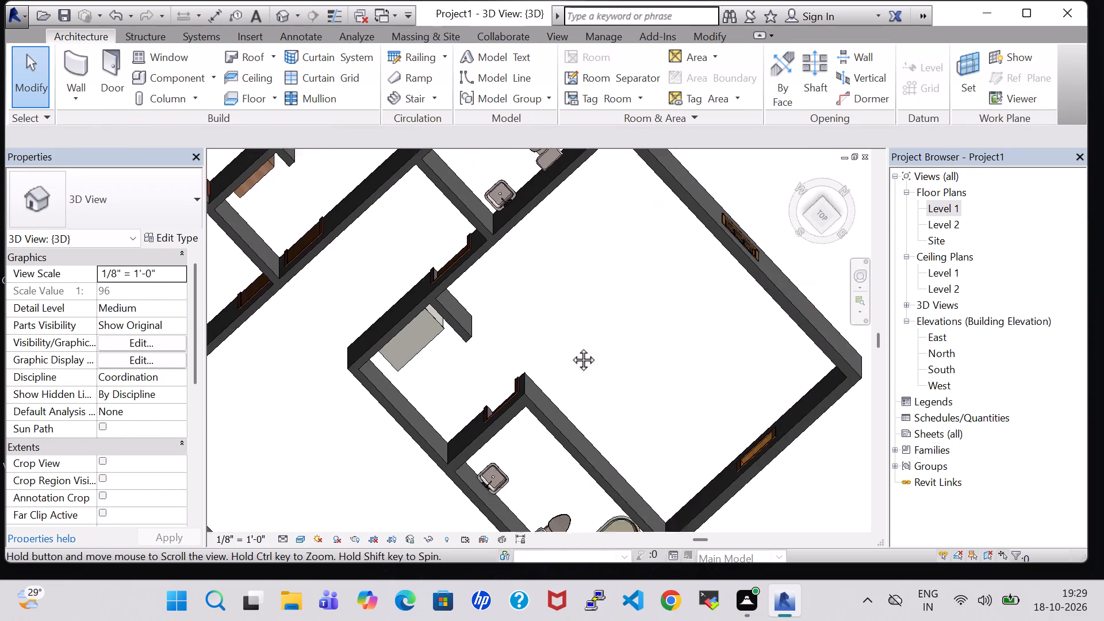
middle_click_drag(570, 347, 488, 285)
middle_click_drag(537, 343, 463, 234)
middle_click_drag(546, 485, 455, 449)
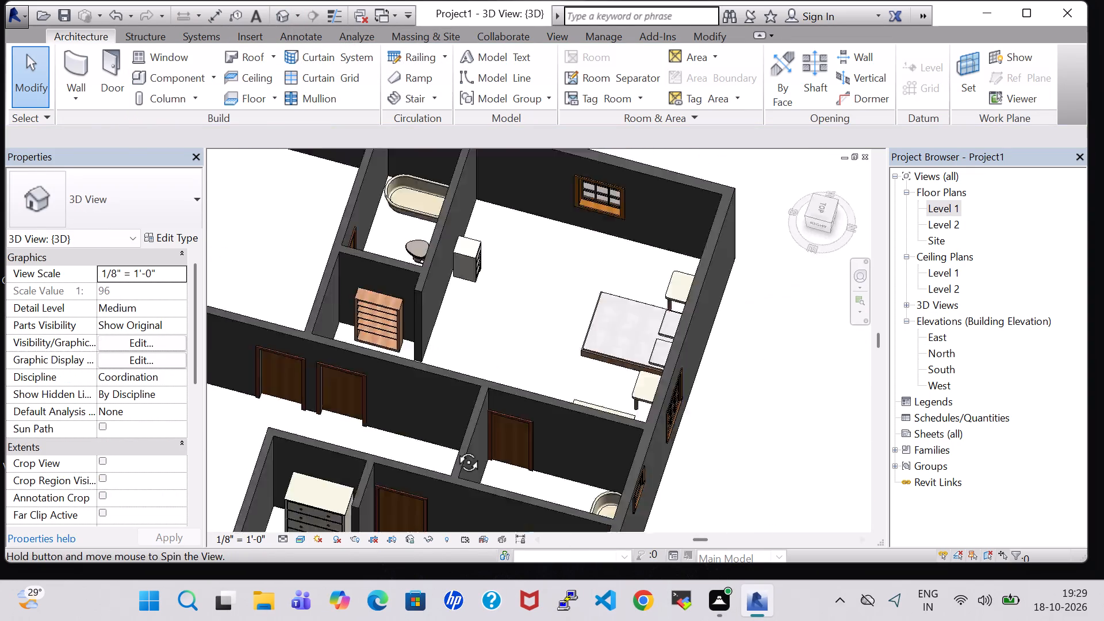
middle_click_drag(455, 449, 423, 431)
middle_click_drag(485, 534, 576, 358)
middle_click_drag(535, 512, 660, 172)
middle_click_drag(316, 412, 310, 450)
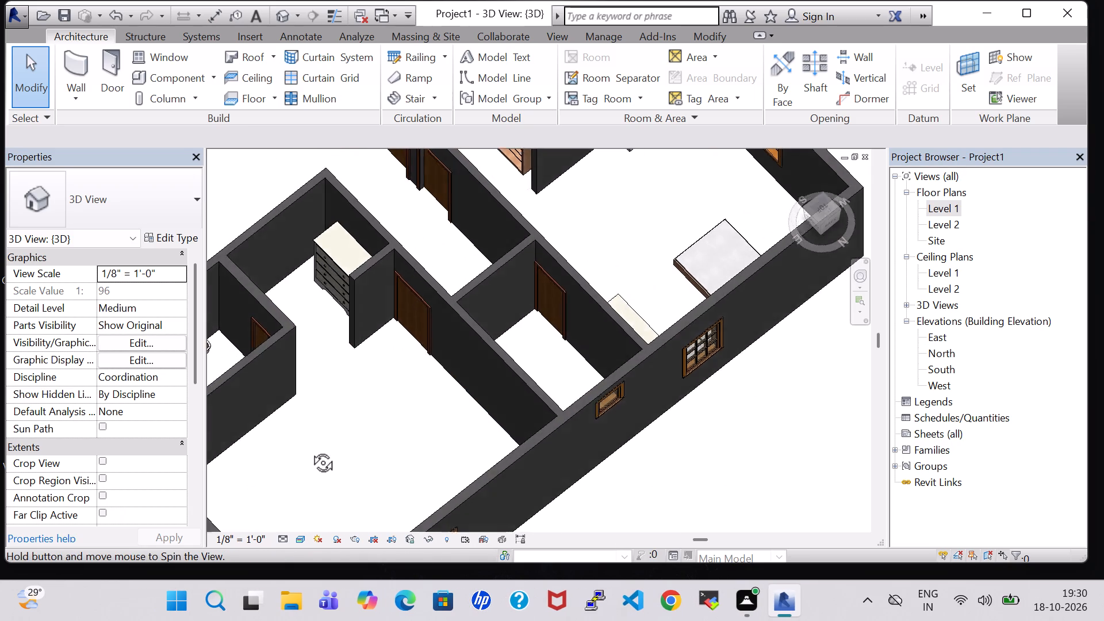
middle_click_drag(310, 450, 199, 405)
middle_click_drag(242, 397, 609, 474)
middle_click_drag(341, 398, 341, 396, "shift")
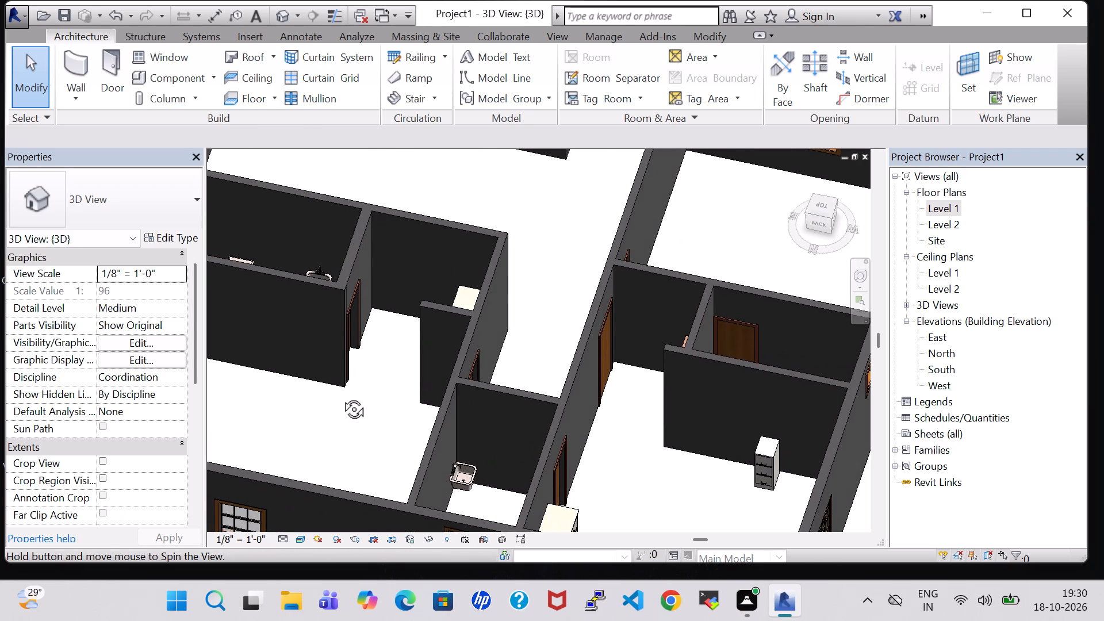
middle_click_drag(341, 396, 308, 355, "shift")
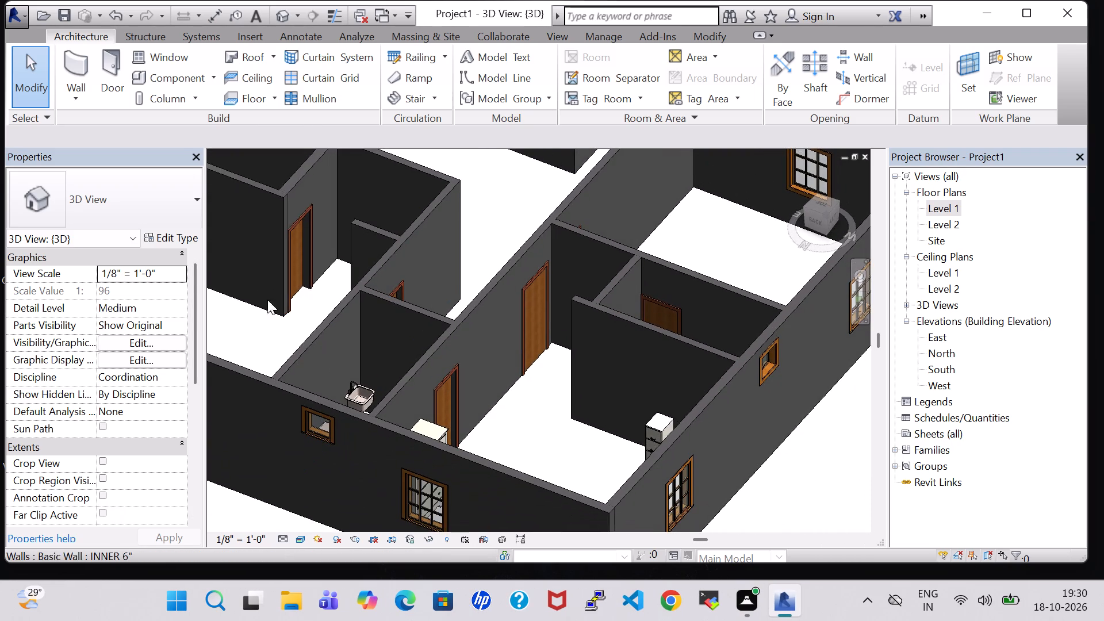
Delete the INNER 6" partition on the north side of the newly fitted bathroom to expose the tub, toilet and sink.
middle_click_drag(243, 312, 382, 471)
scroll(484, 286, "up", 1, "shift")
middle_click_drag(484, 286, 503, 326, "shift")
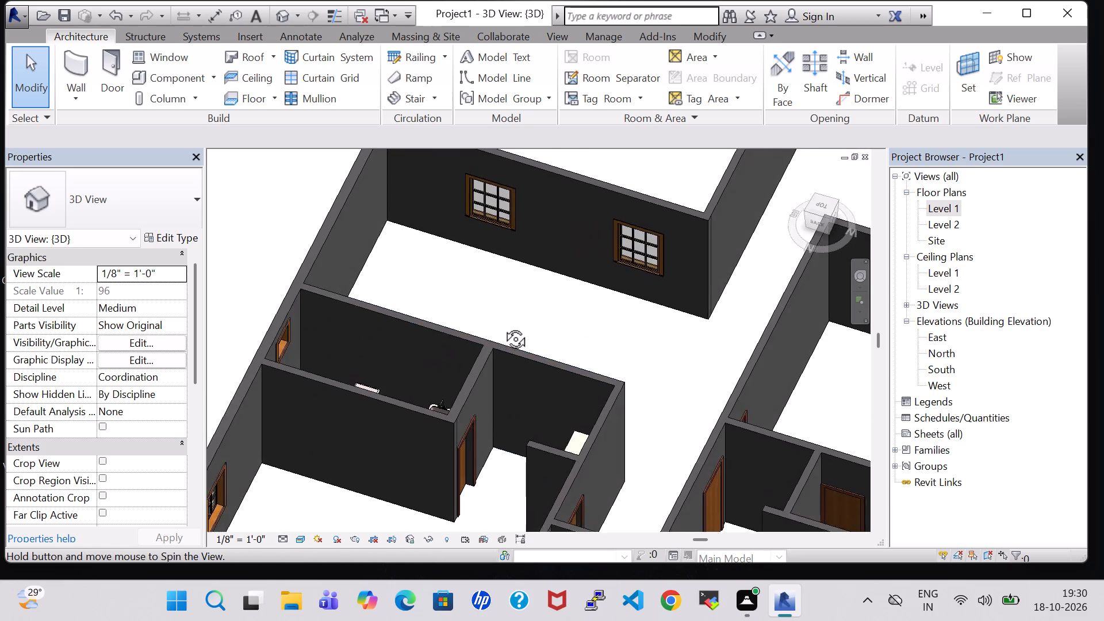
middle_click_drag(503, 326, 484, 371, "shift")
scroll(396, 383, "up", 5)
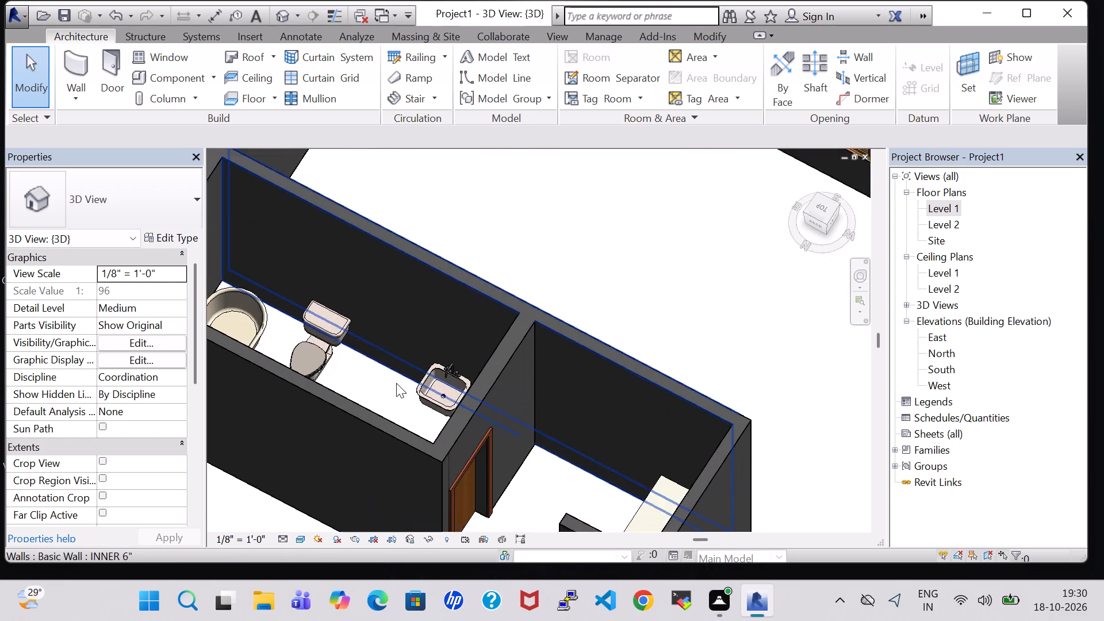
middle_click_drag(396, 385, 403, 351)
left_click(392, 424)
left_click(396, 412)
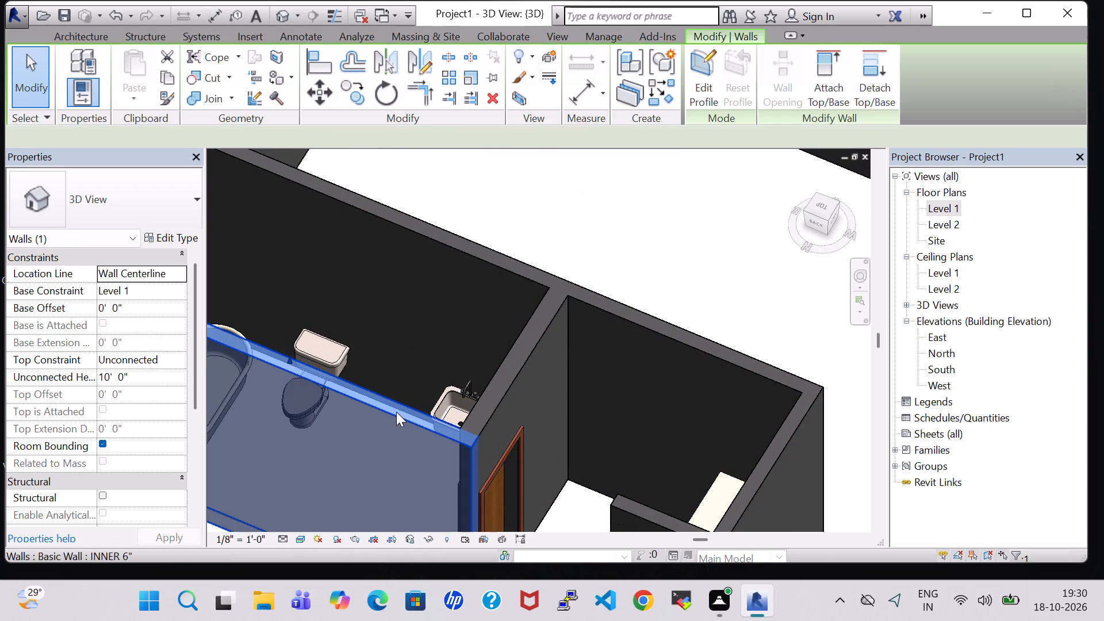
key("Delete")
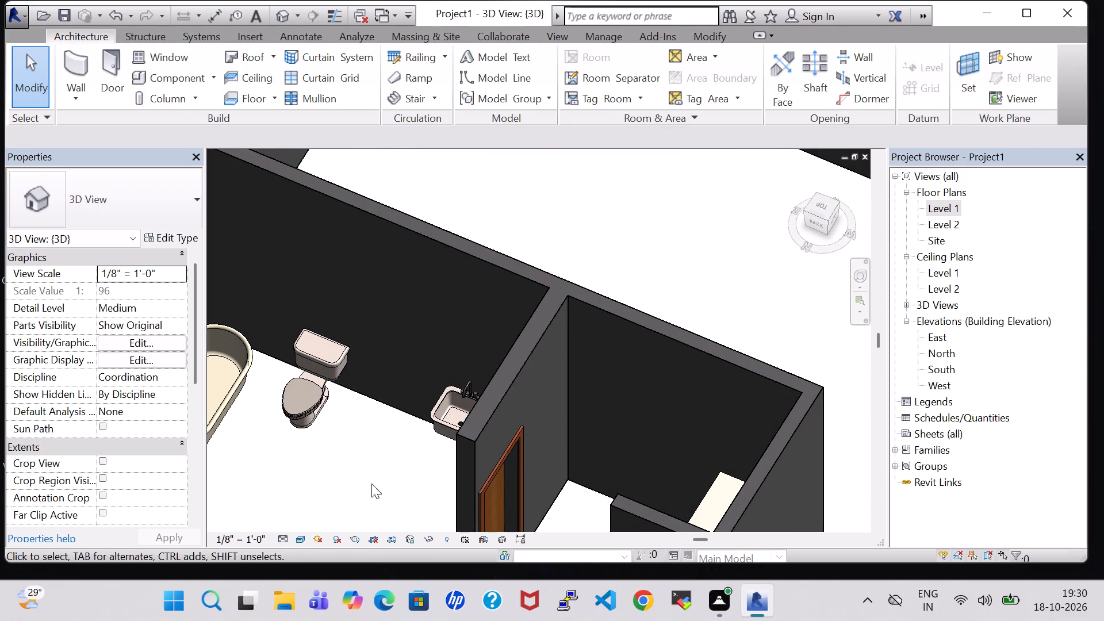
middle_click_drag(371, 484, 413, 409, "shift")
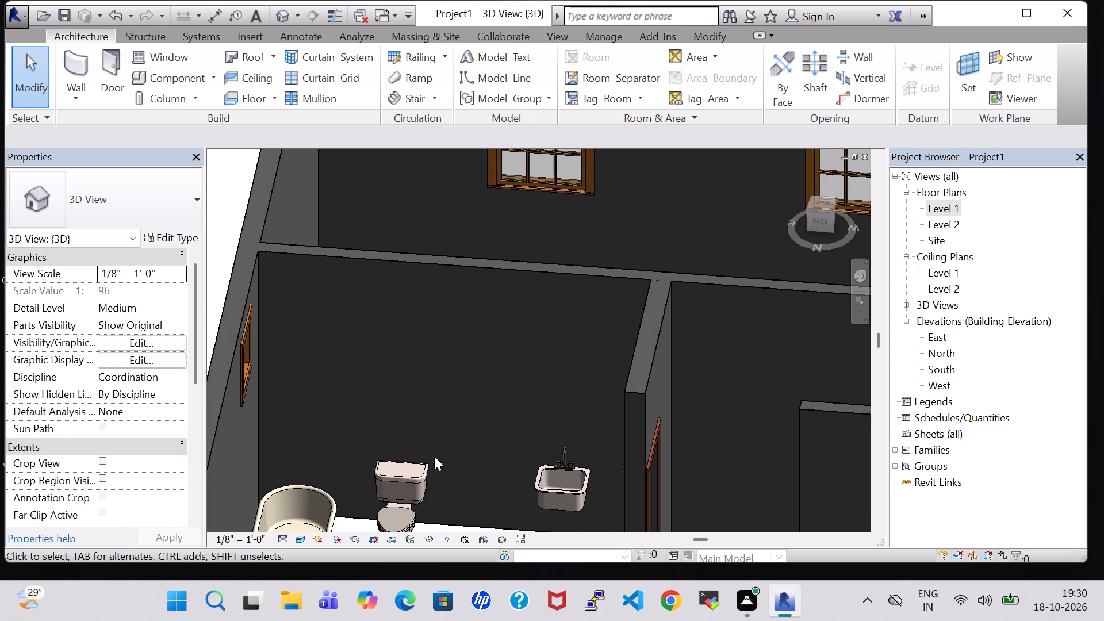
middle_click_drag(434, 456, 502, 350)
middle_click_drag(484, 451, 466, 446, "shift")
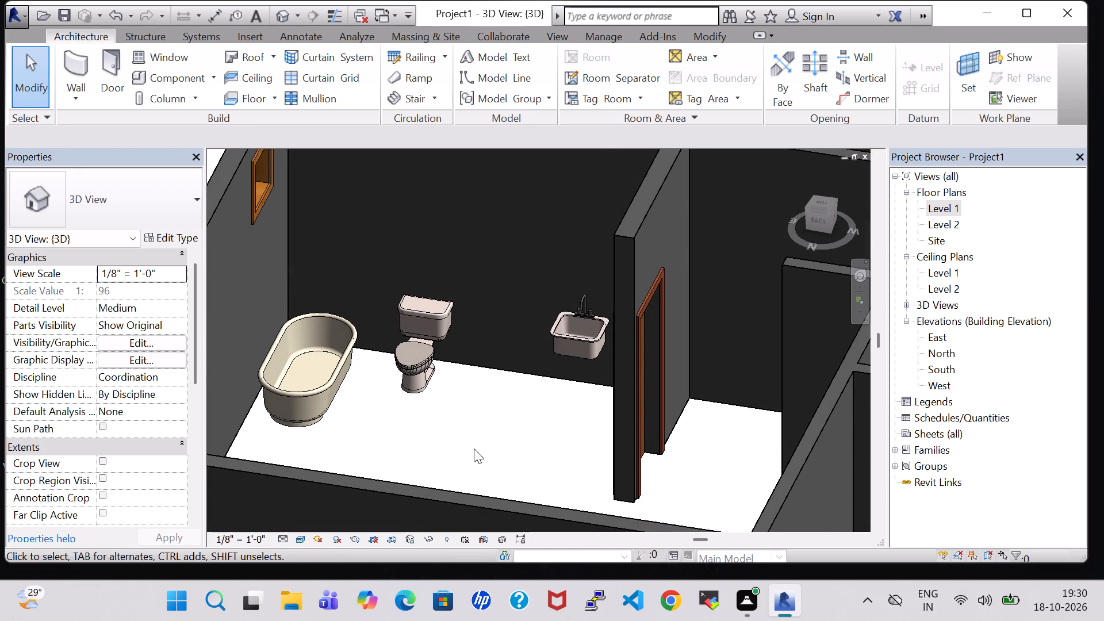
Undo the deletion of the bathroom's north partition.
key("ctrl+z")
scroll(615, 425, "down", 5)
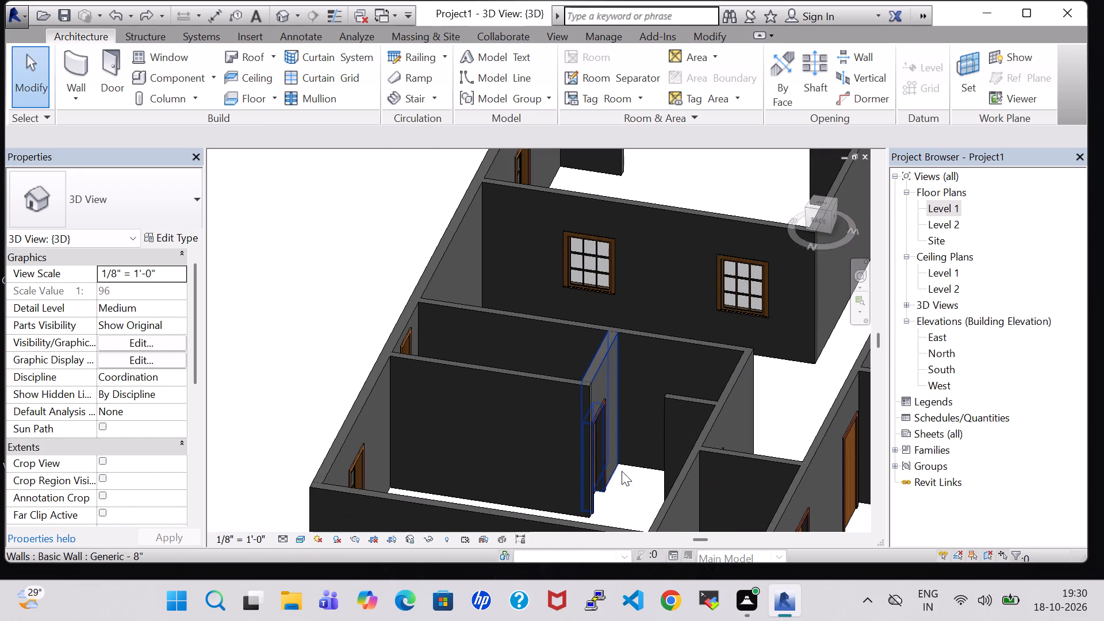
Place a matching 5" Strainer - 2" Drain Floor Drain - Round on Level 1's work plane, beside the tub's north end in the newly fitted bathroom.
double_click(951, 204)
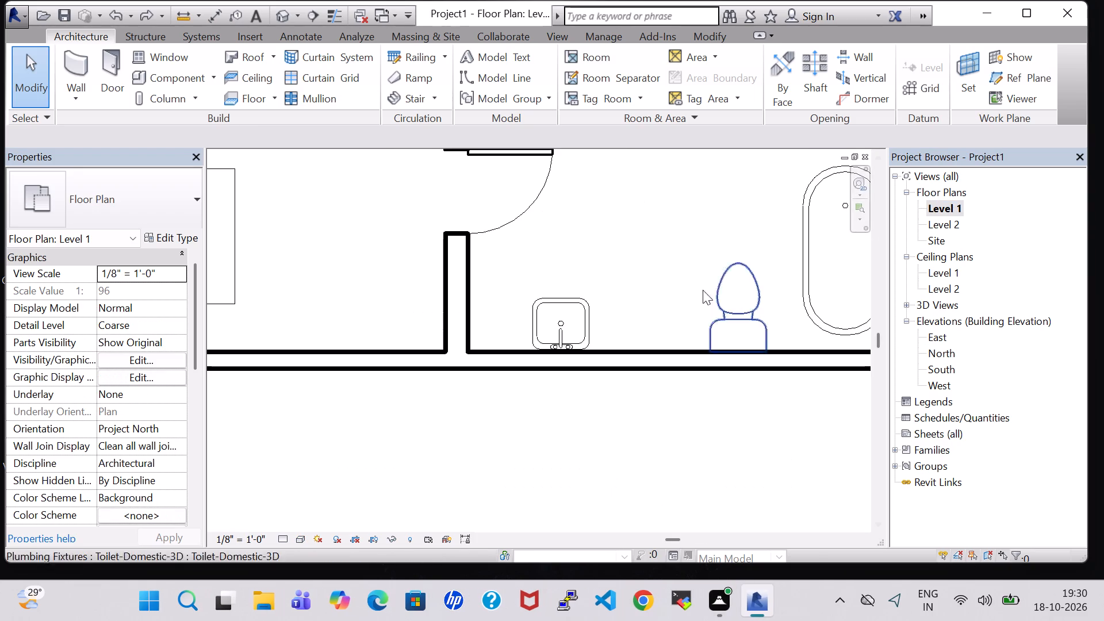
scroll(662, 254, "down", 11)
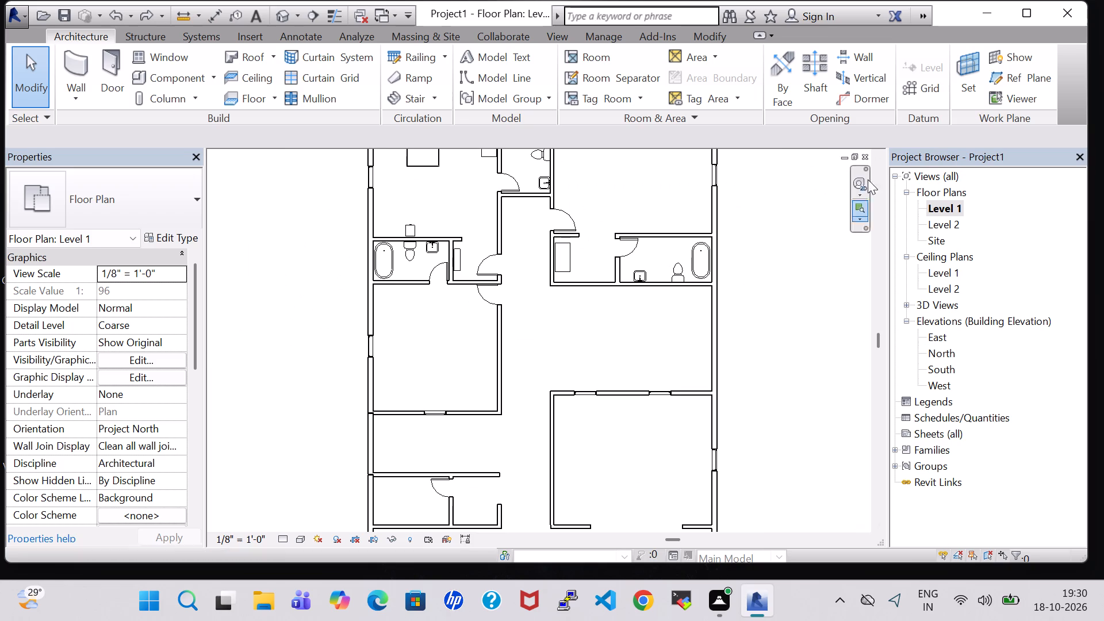
left_click(280, 16)
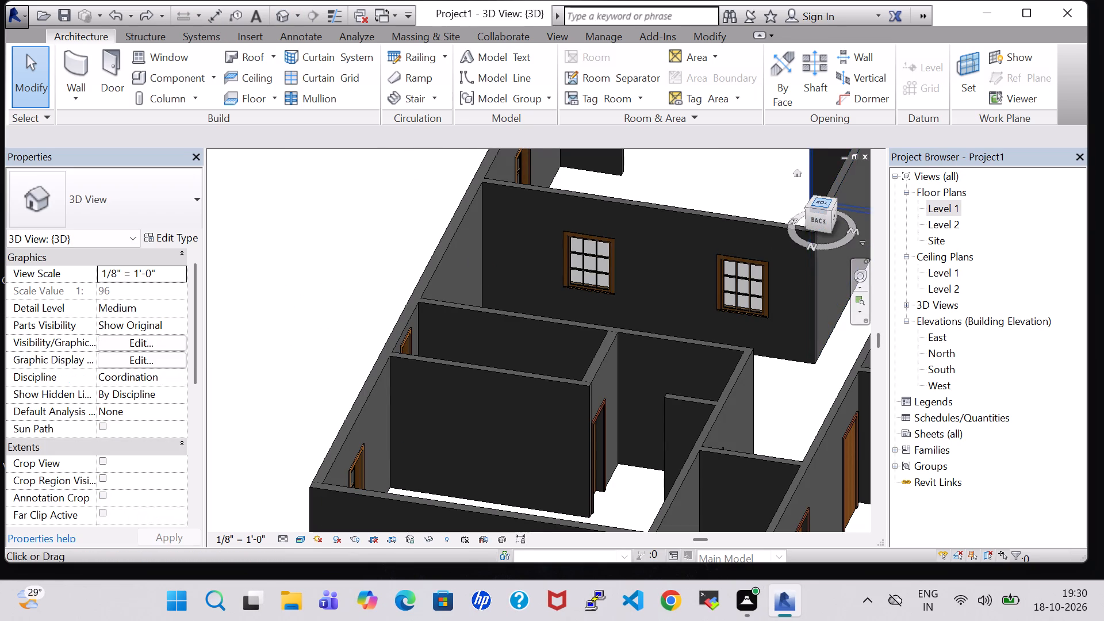
left_click(819, 202)
scroll(631, 388, "up", 6)
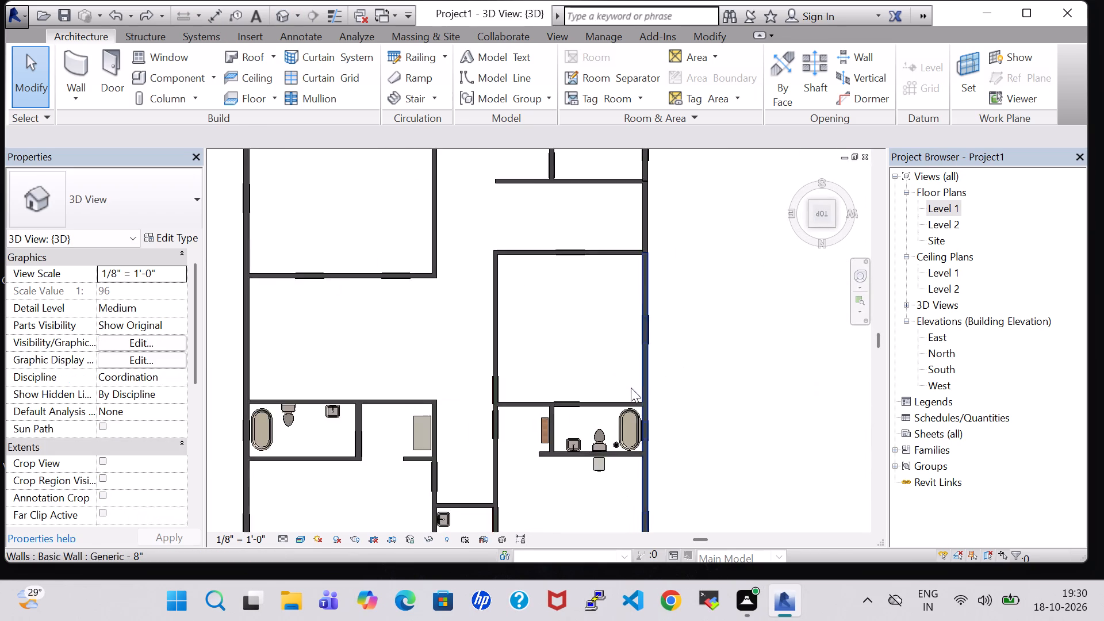
left_click(611, 453)
right_click(613, 453)
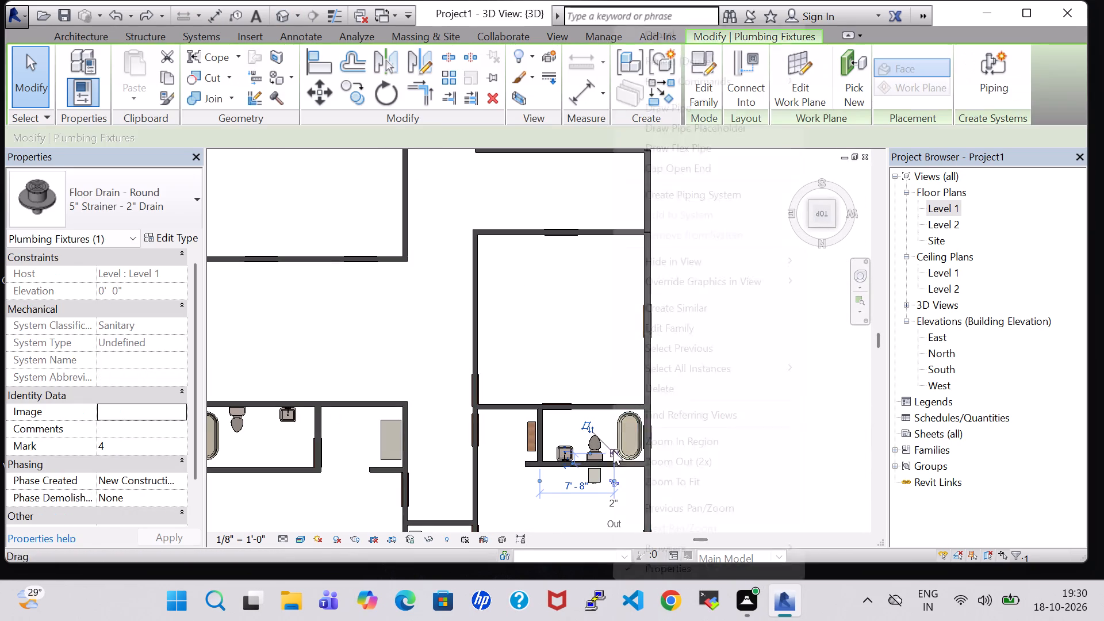
left_click(697, 306)
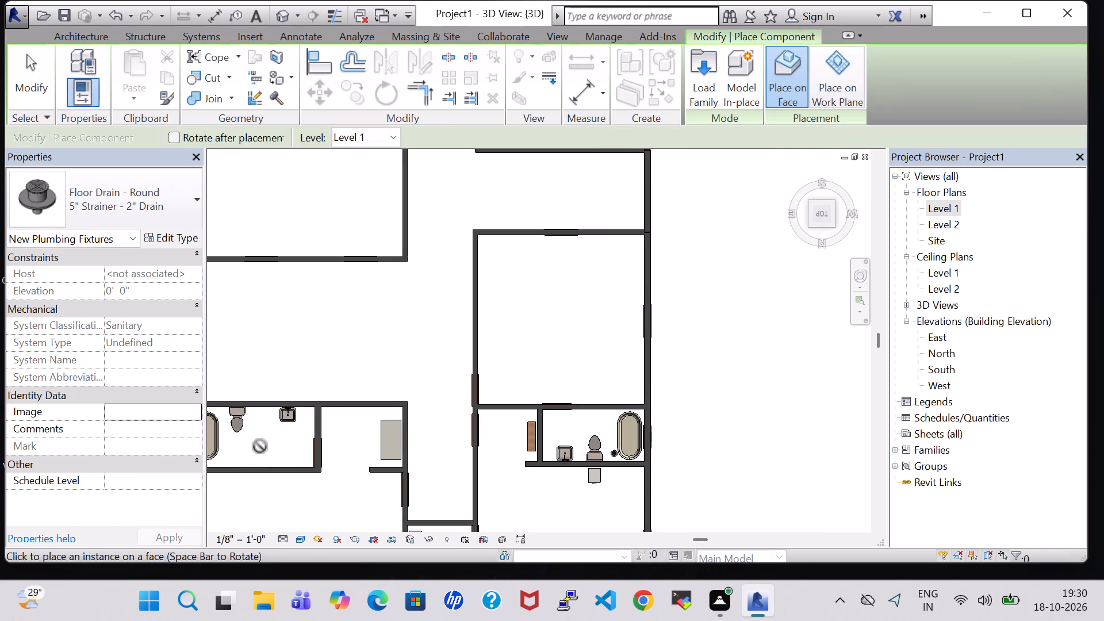
left_click(844, 80)
middle_click_drag(372, 315, 488, 290)
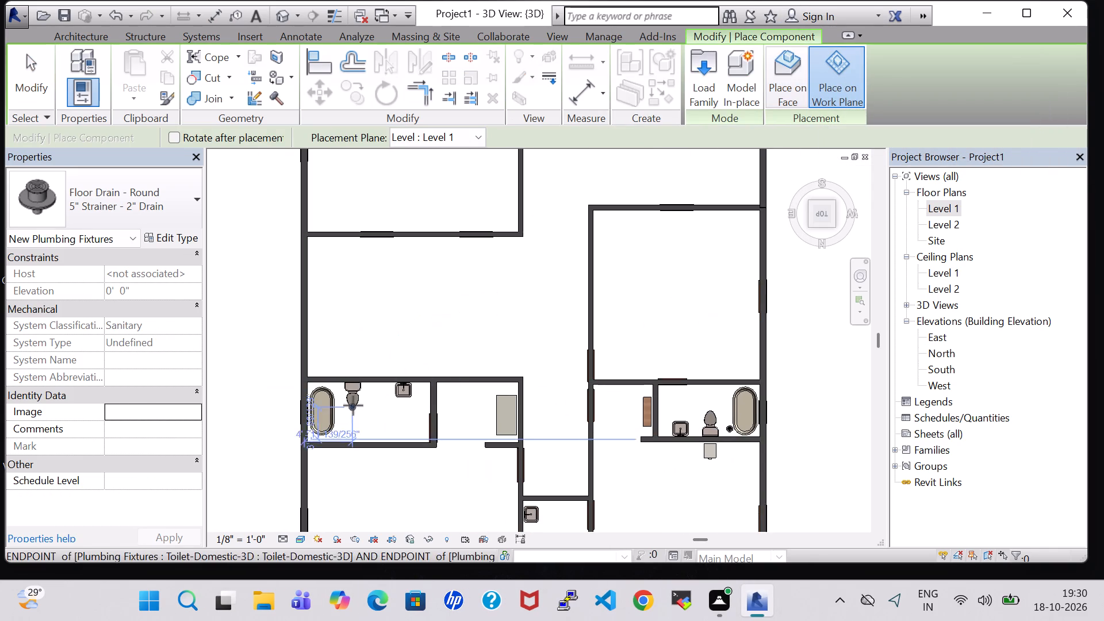
scroll(353, 415, "up", 8)
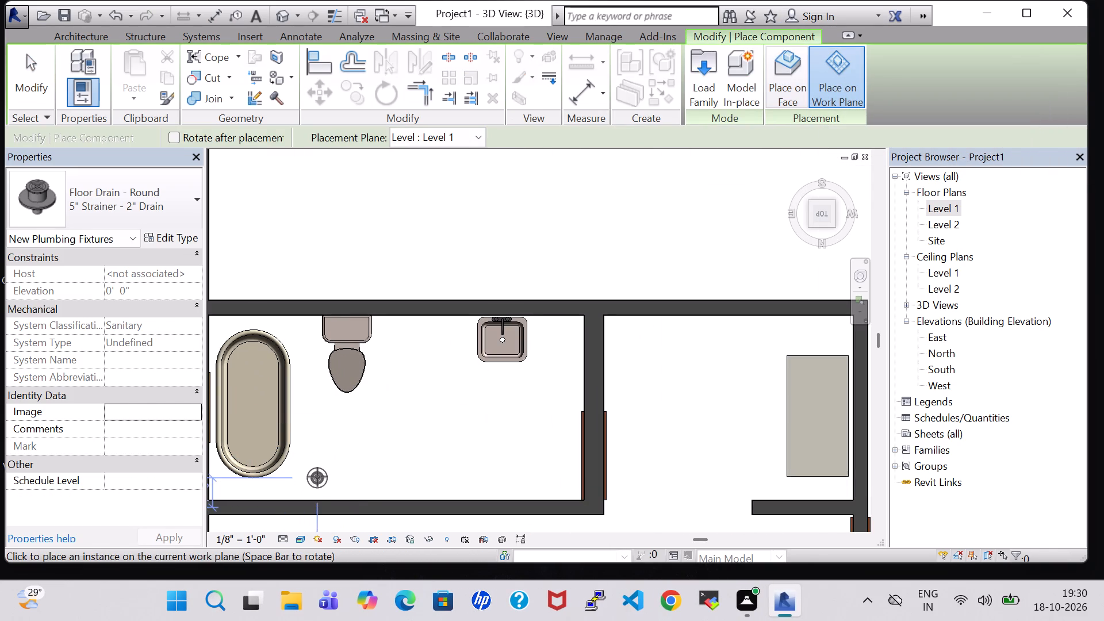
left_click(317, 477)
key("Escape")
key("Escape")
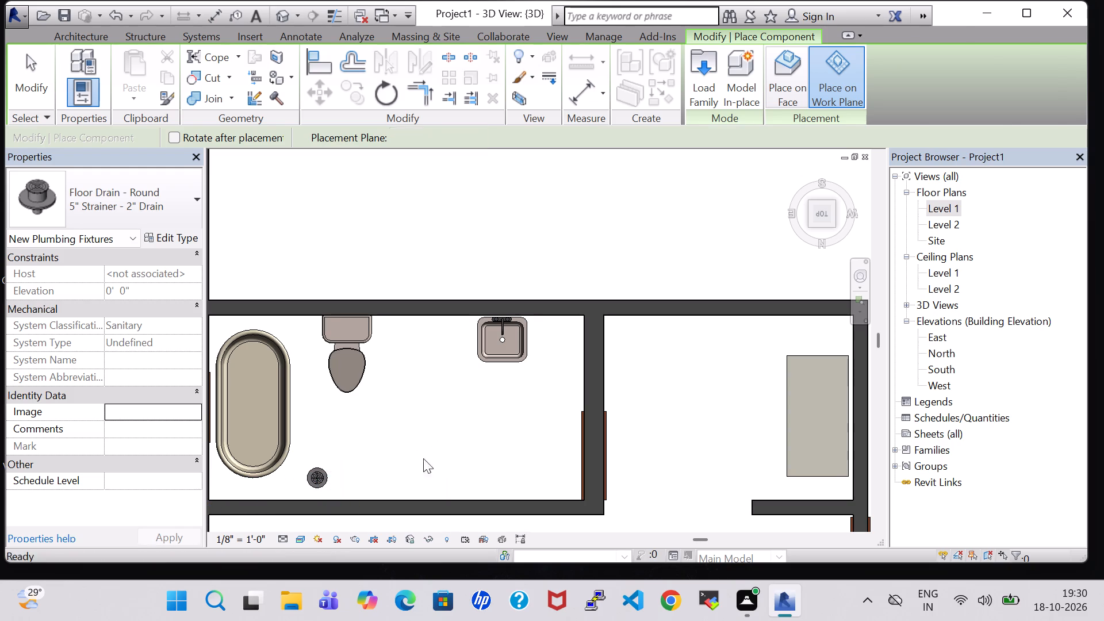
Nudge the new floor drain a net two increments east toward the tub, about 3'-10" from the east wall.
left_click(321, 476)
key("Left")
key("Left")
key("Left")
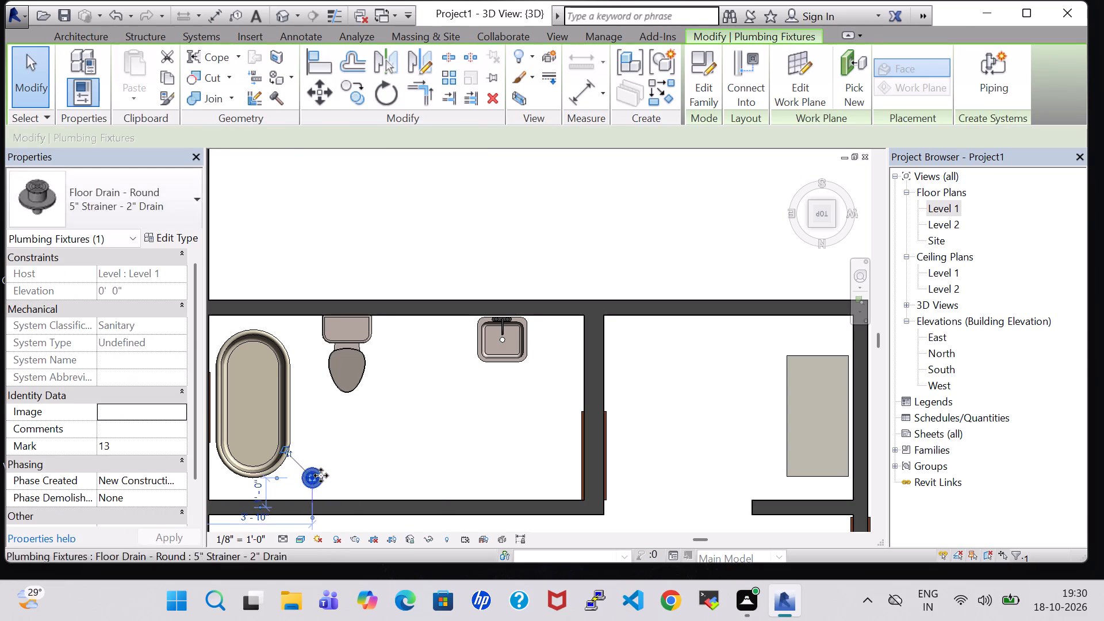
key("Right")
left_click(425, 444)
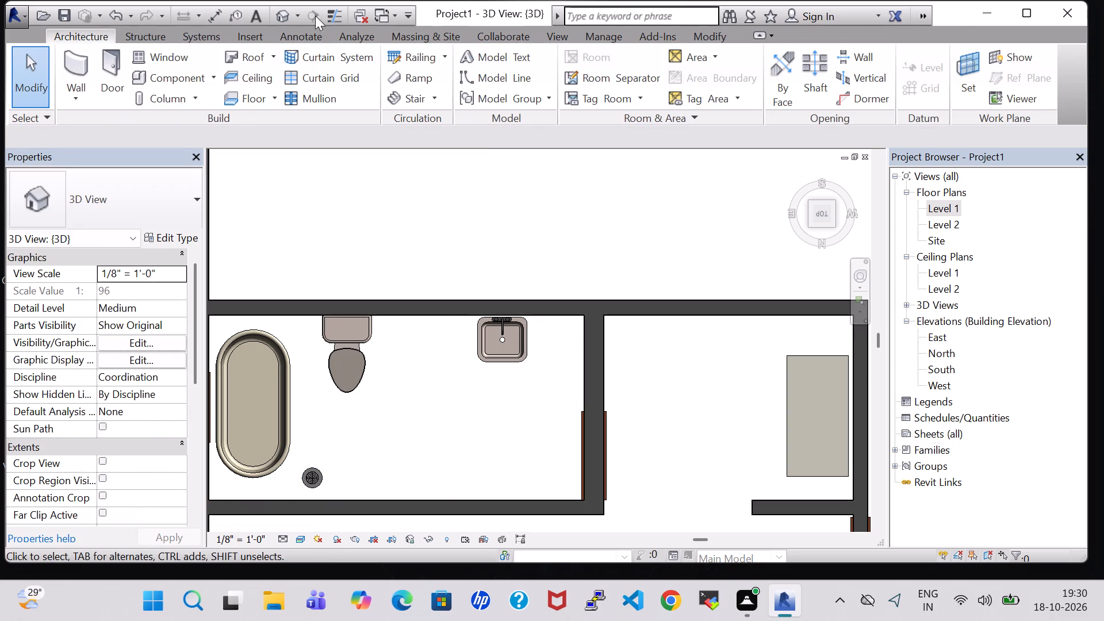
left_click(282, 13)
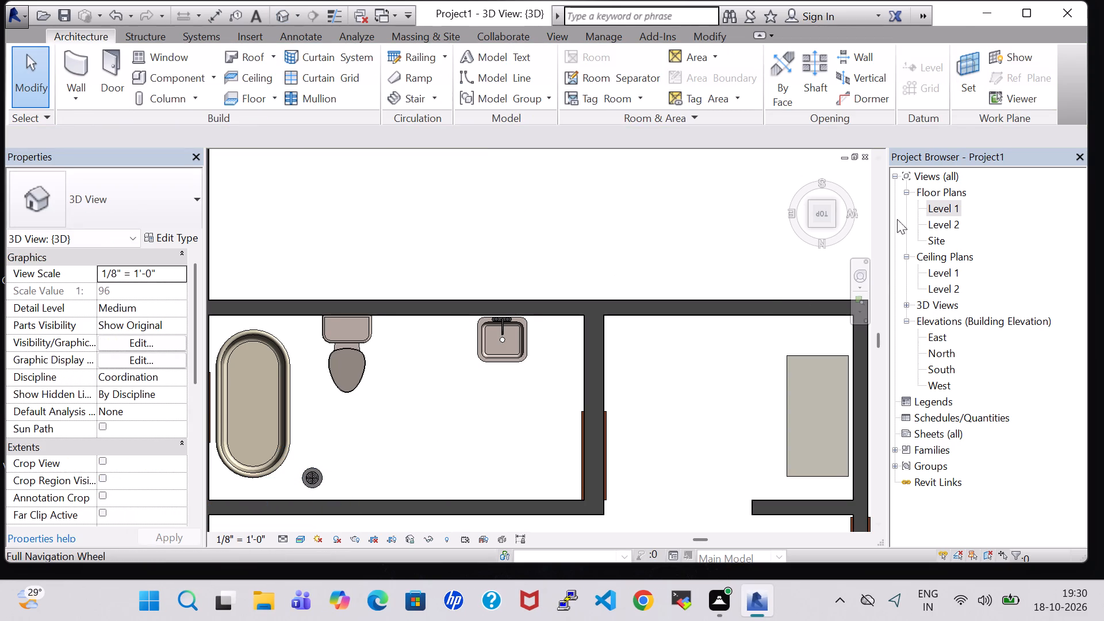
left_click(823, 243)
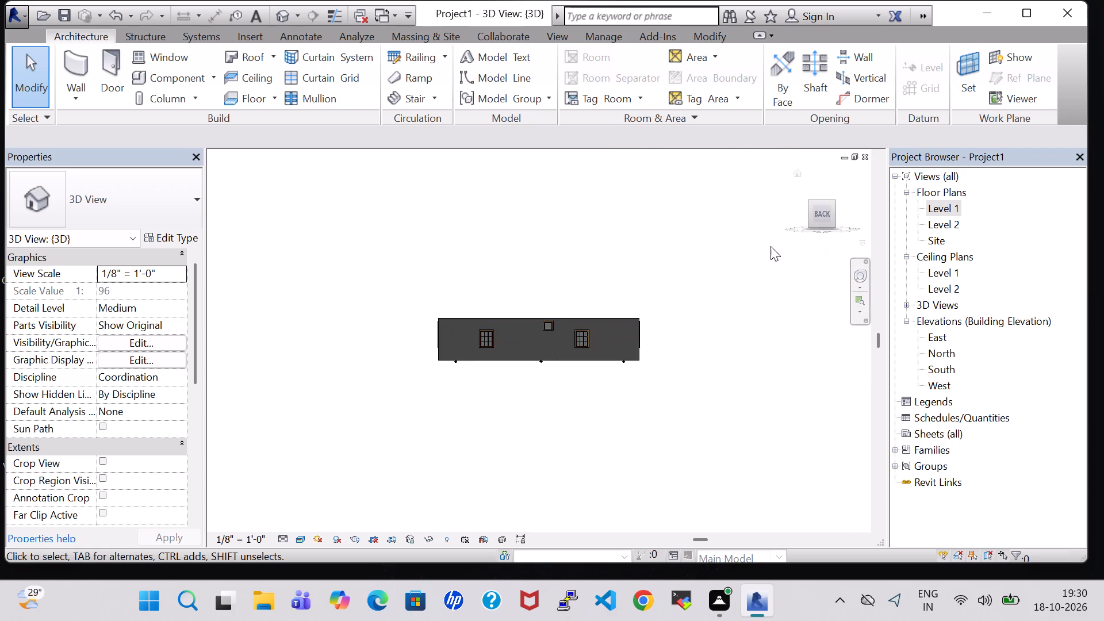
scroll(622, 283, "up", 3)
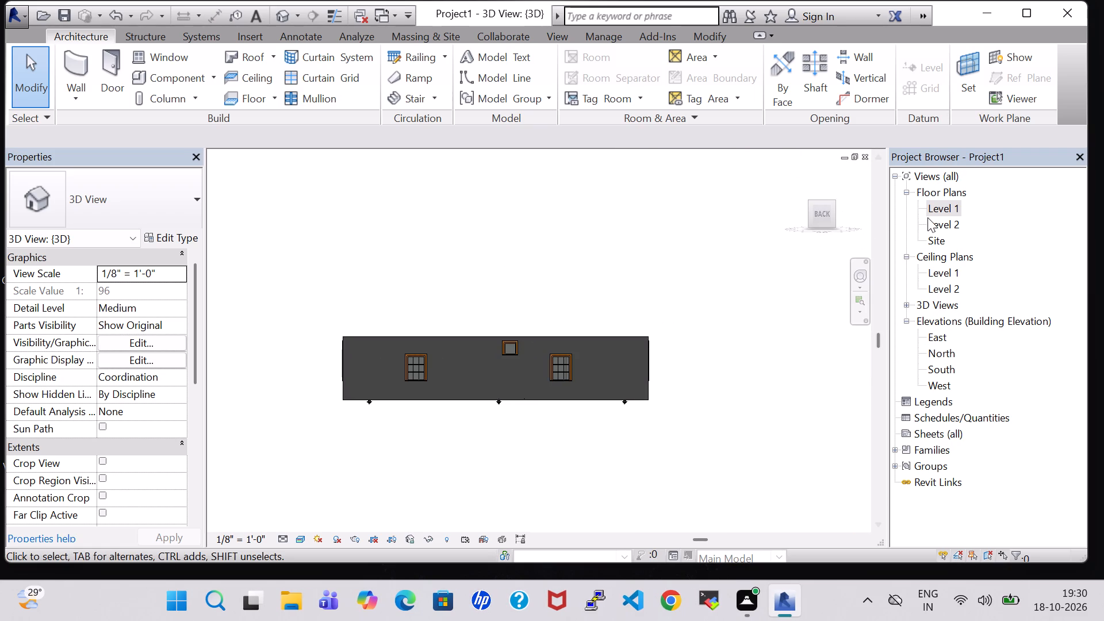
Load the Bed-Standard.0001 family from the Furniture library's Beds folder for placement in the Level 1 plan.
double_click(947, 207)
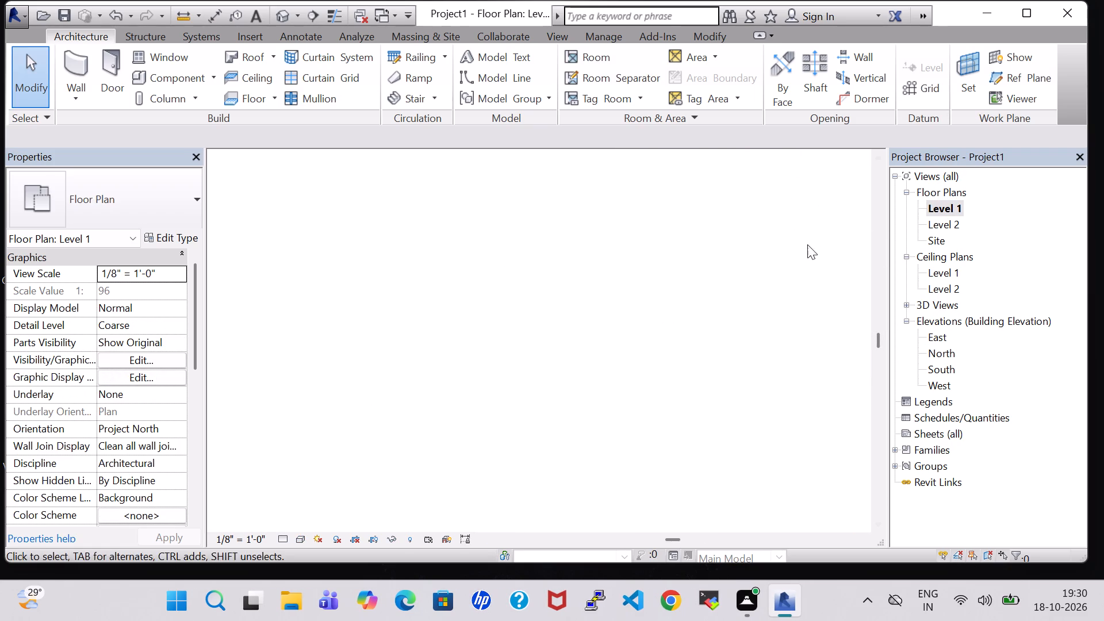
scroll(694, 258, "down", 2)
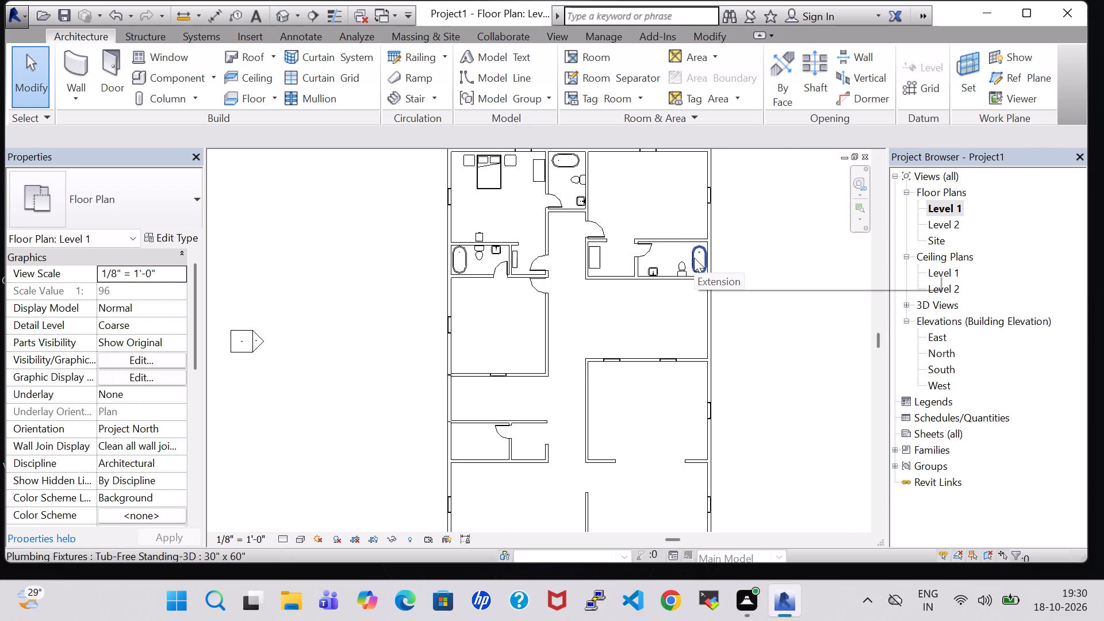
middle_click_drag(672, 191, 654, 257)
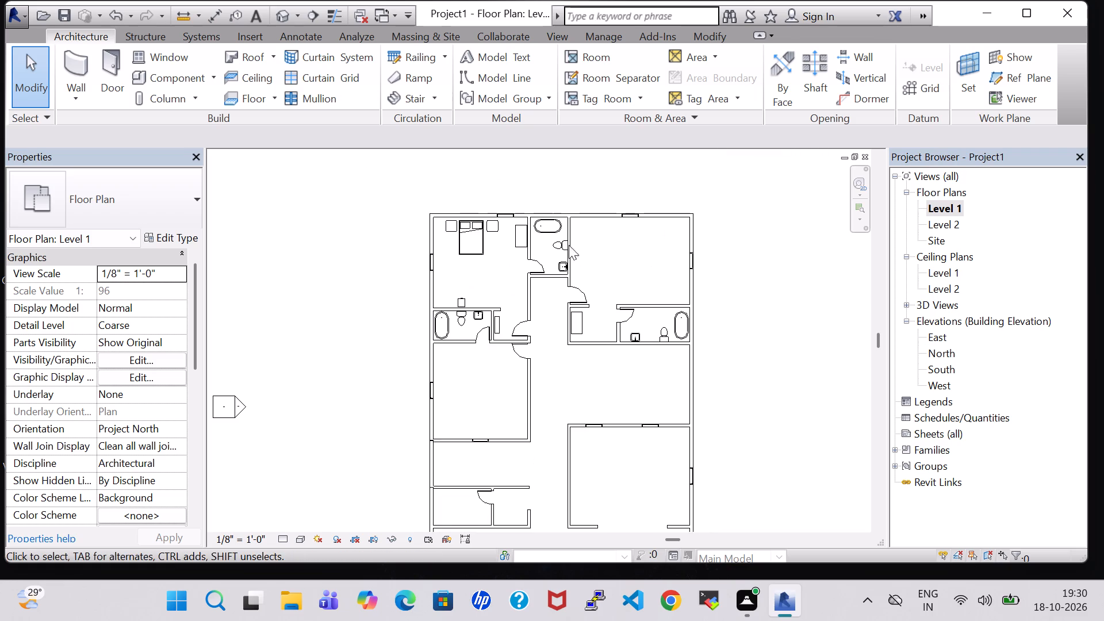
left_click(163, 76)
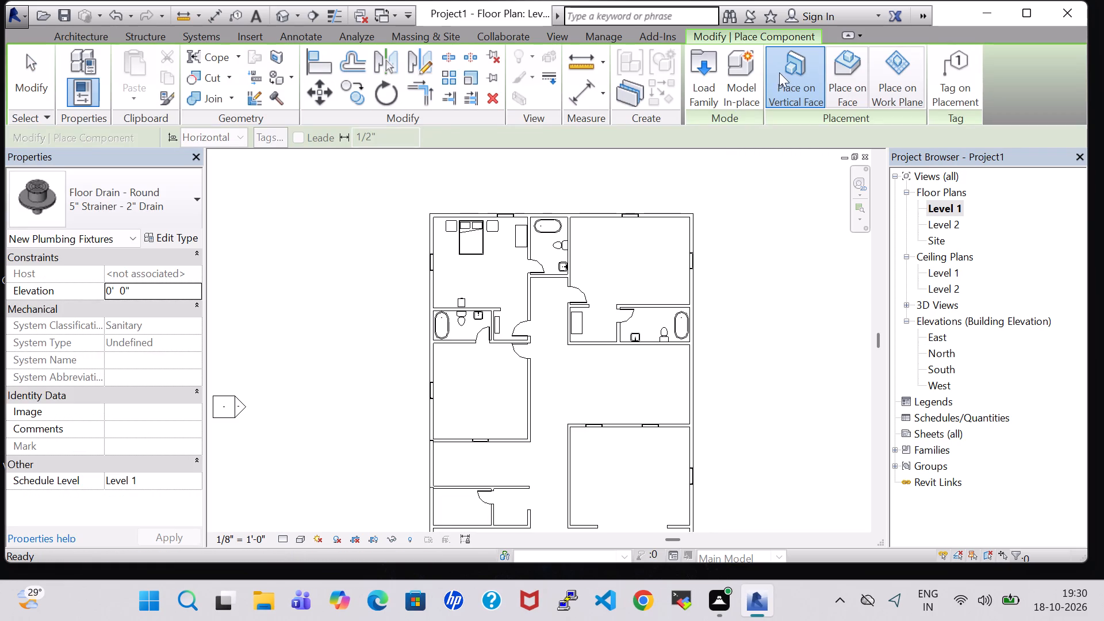
left_click(714, 78)
double_click(647, 379)
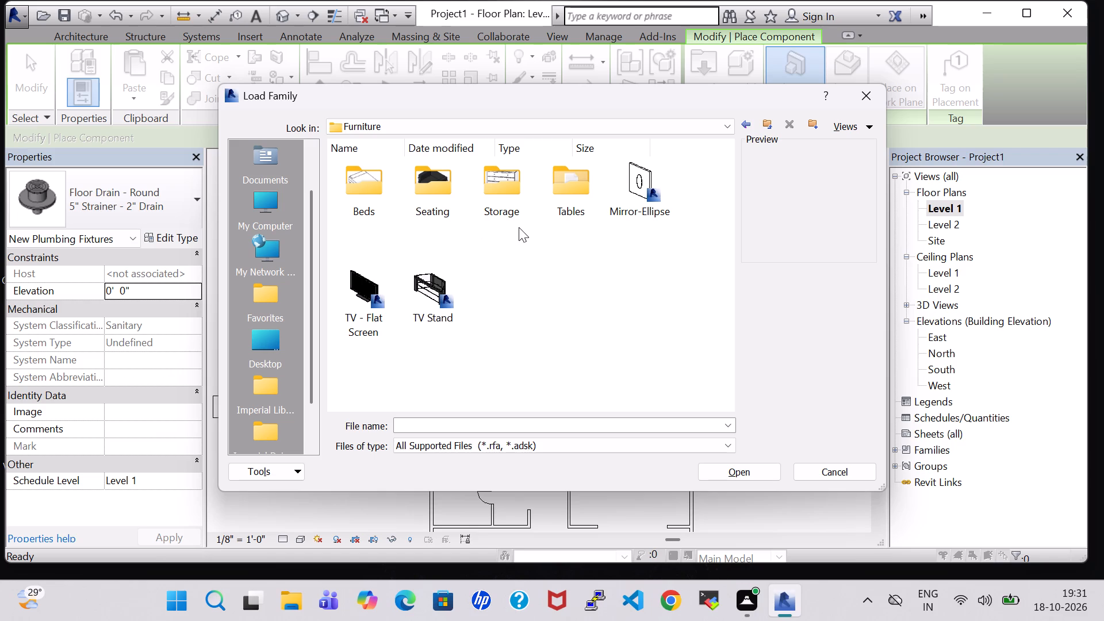
double_click(431, 197)
left_click(555, 269)
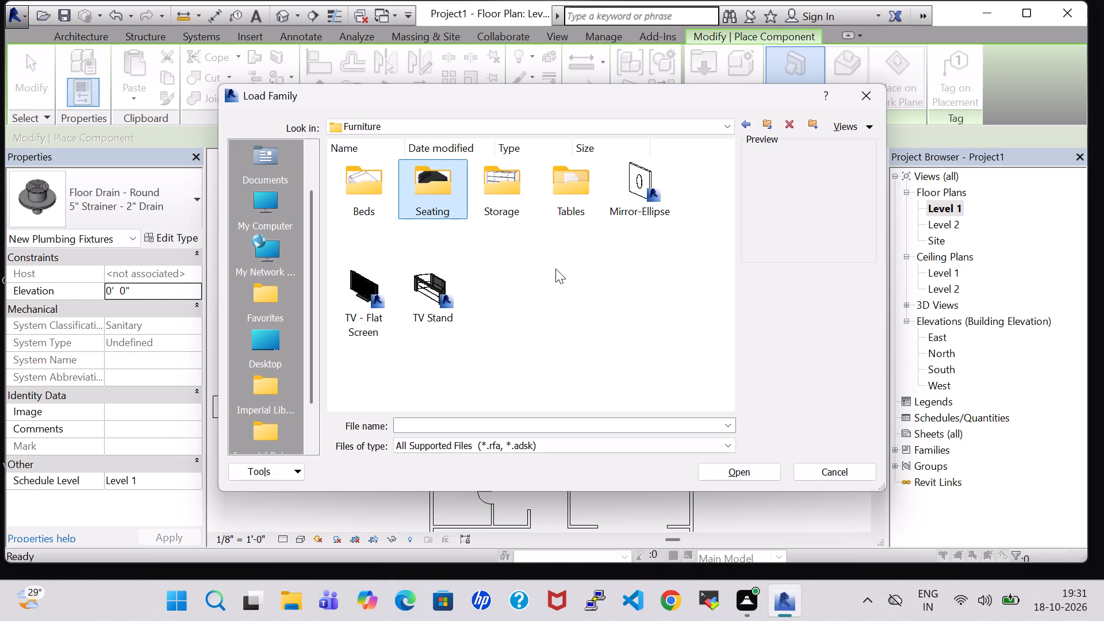
left_click(431, 198)
double_click(359, 178)
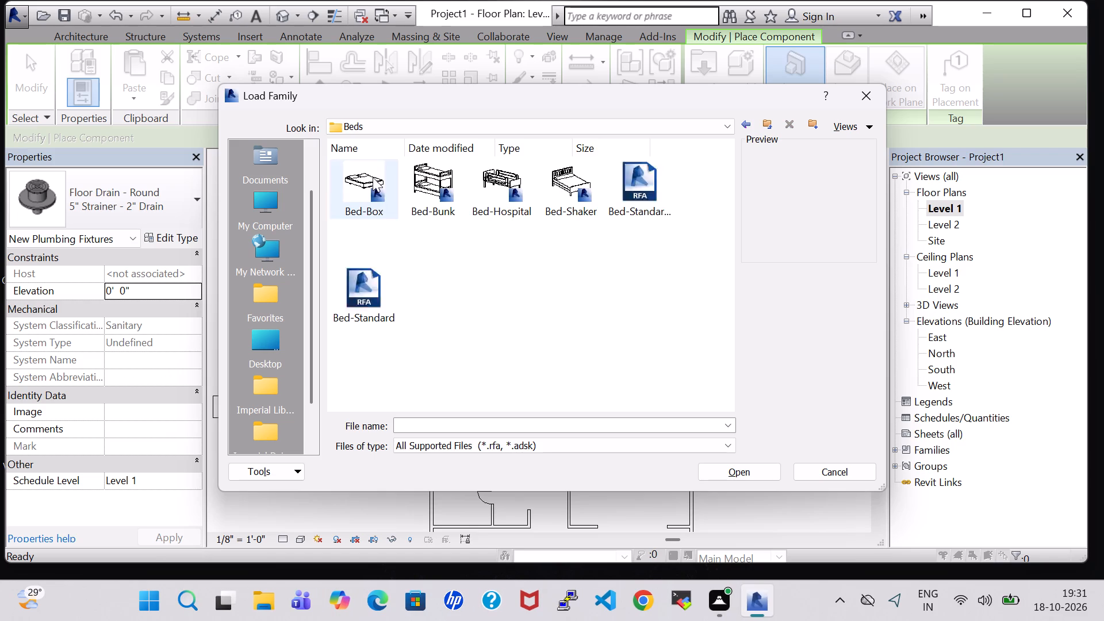
left_click(660, 190)
left_click(754, 480)
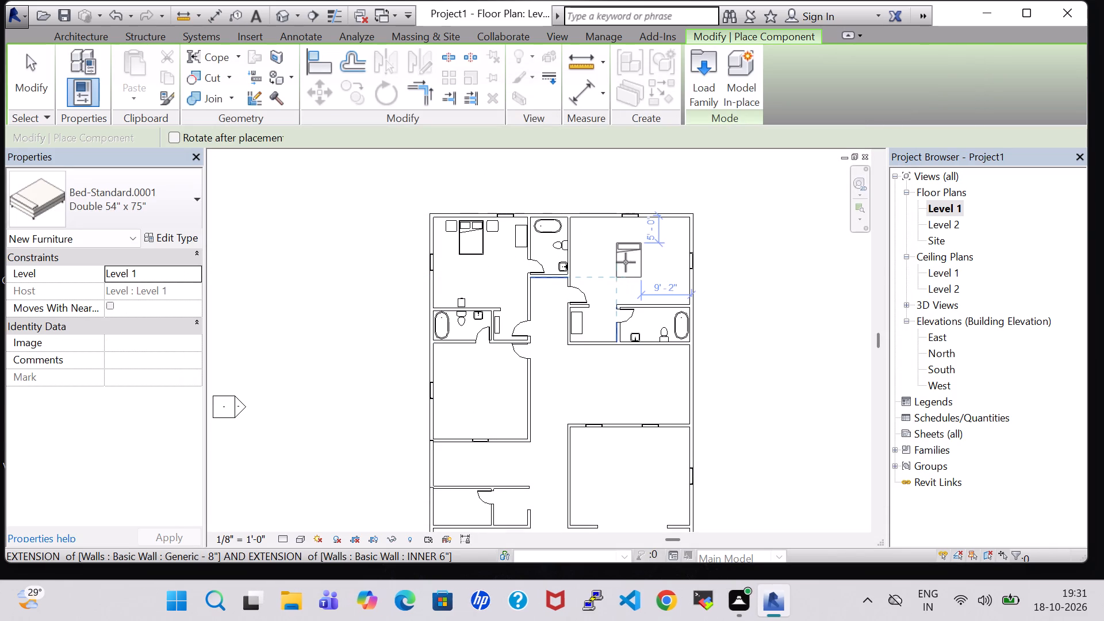
Place a Double 54" x 75" bed in the northeast bedroom, head toward the north window, about 9'-2" from the east wall.
scroll(626, 262, "up", 6)
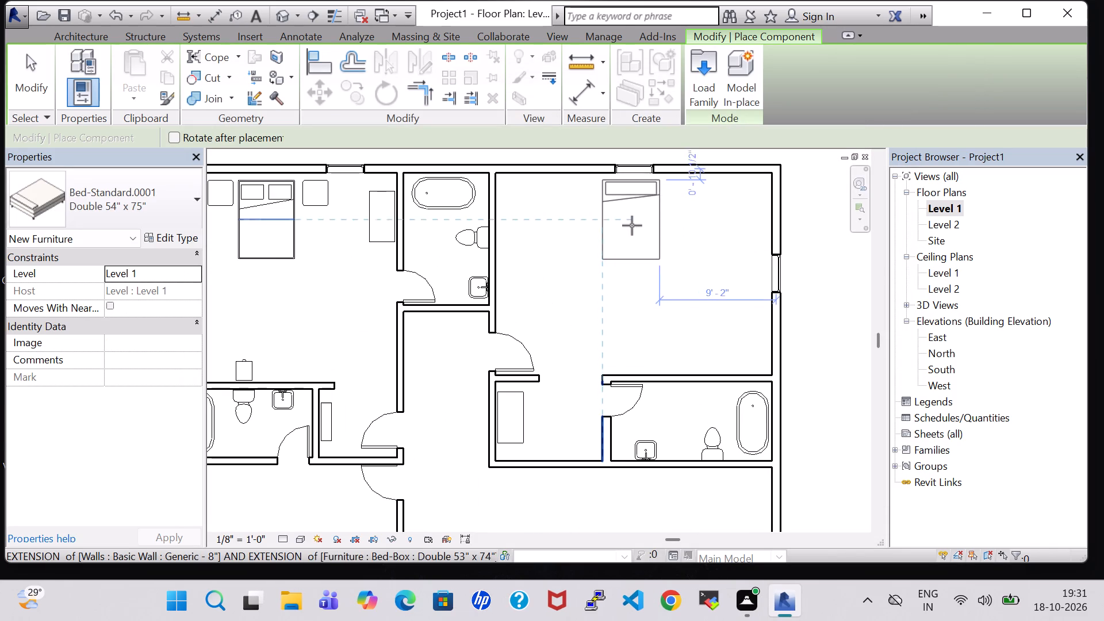
left_click(633, 224)
key("Escape")
key("Escape")
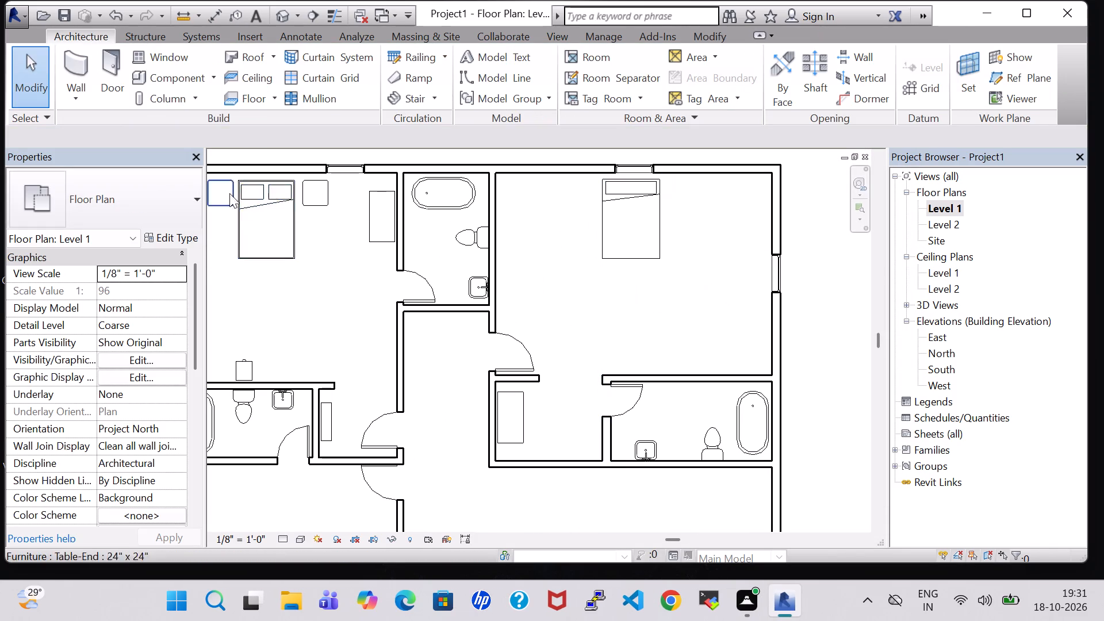
Change the northeast bedroom's bed type to King 78" x 80".
left_click(638, 246)
left_click(658, 249)
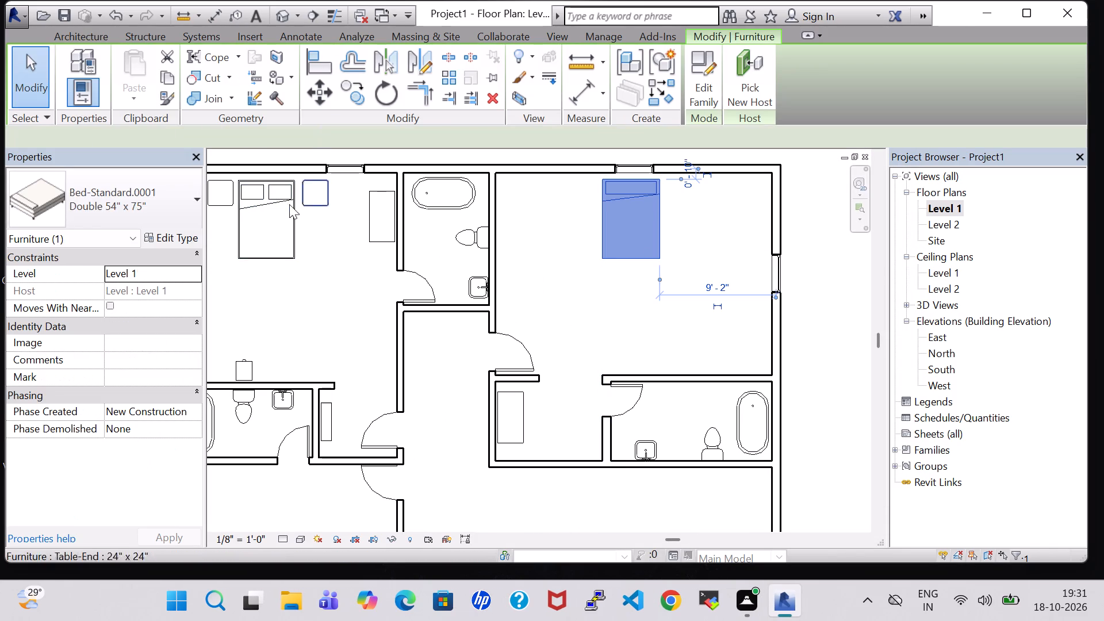
left_click(186, 208)
left_click(155, 199)
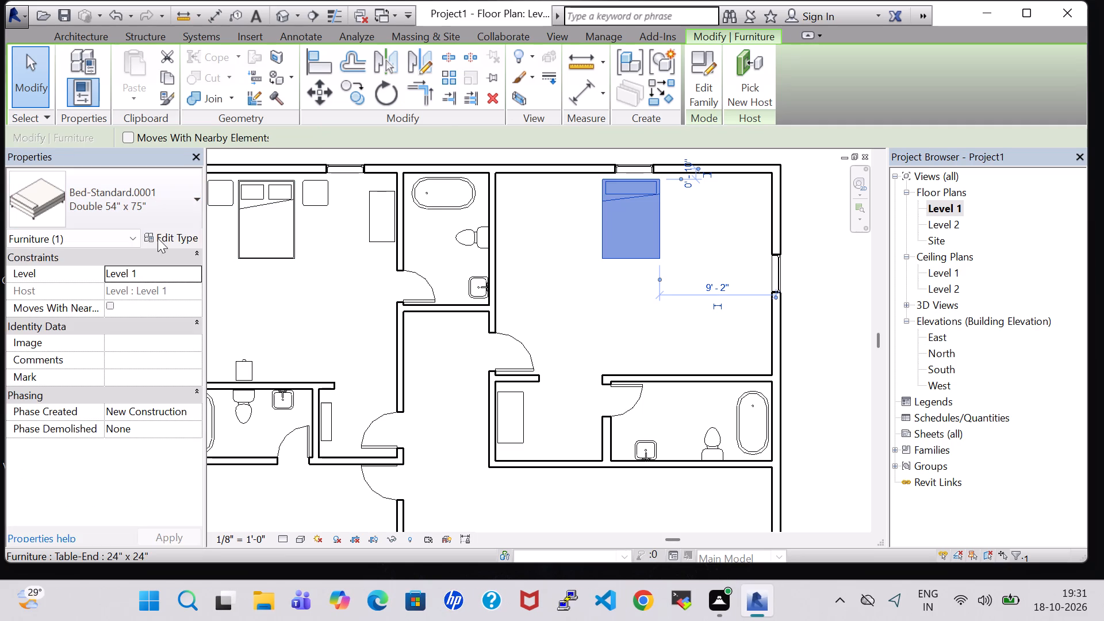
left_click(158, 238)
left_click(630, 151)
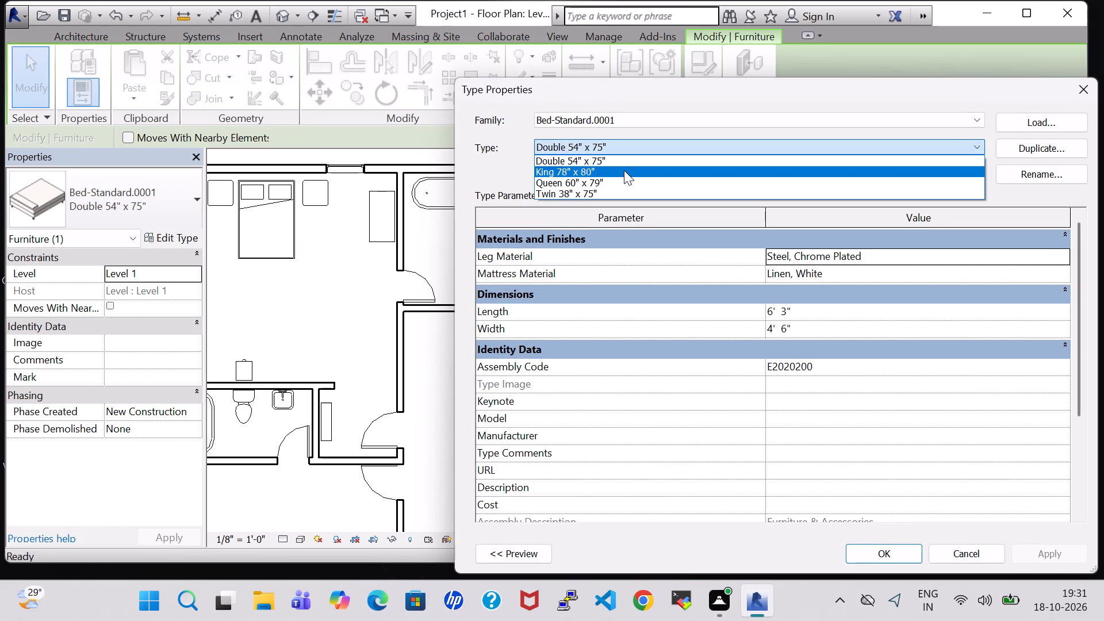
left_click(624, 170)
left_click(881, 555)
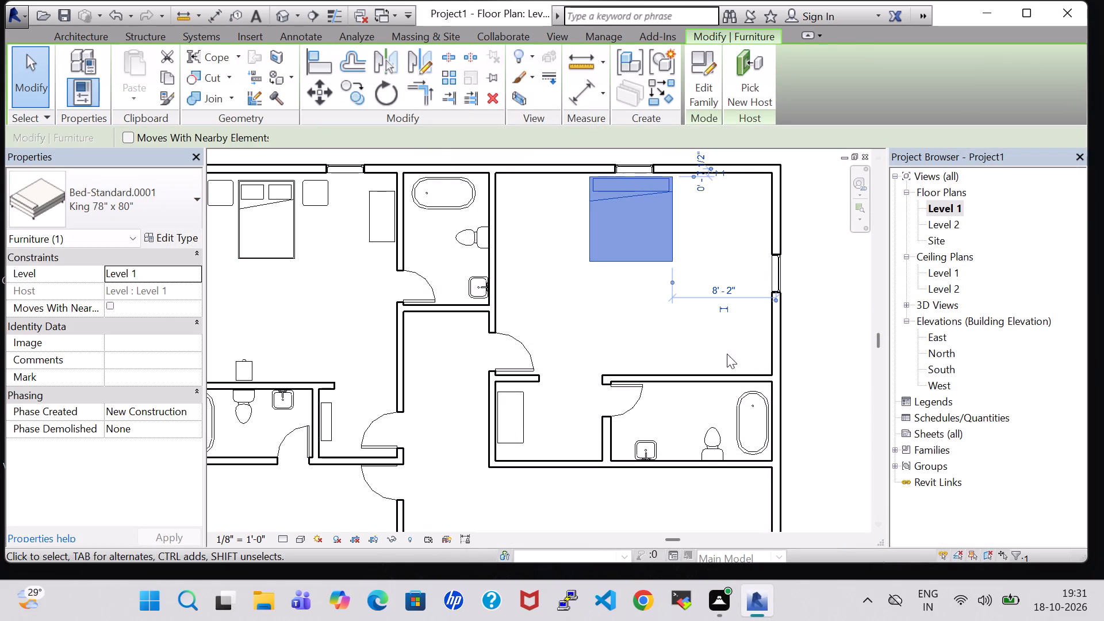
Nudge the northeast bedroom's king bed one increment south and one increment east.
key("Down")
key("Right")
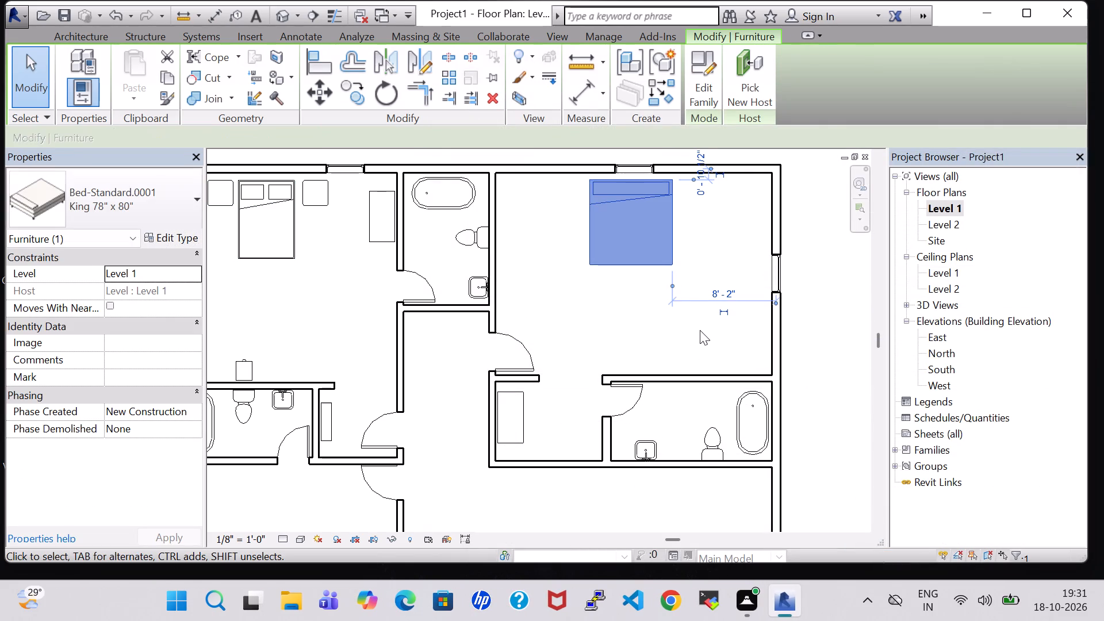
left_click(723, 264)
Place a 24" x 24" Table-End on each side of the king bed's head, the east one about 5'-5" from the east wall.
left_click(319, 205)
right_click(319, 205)
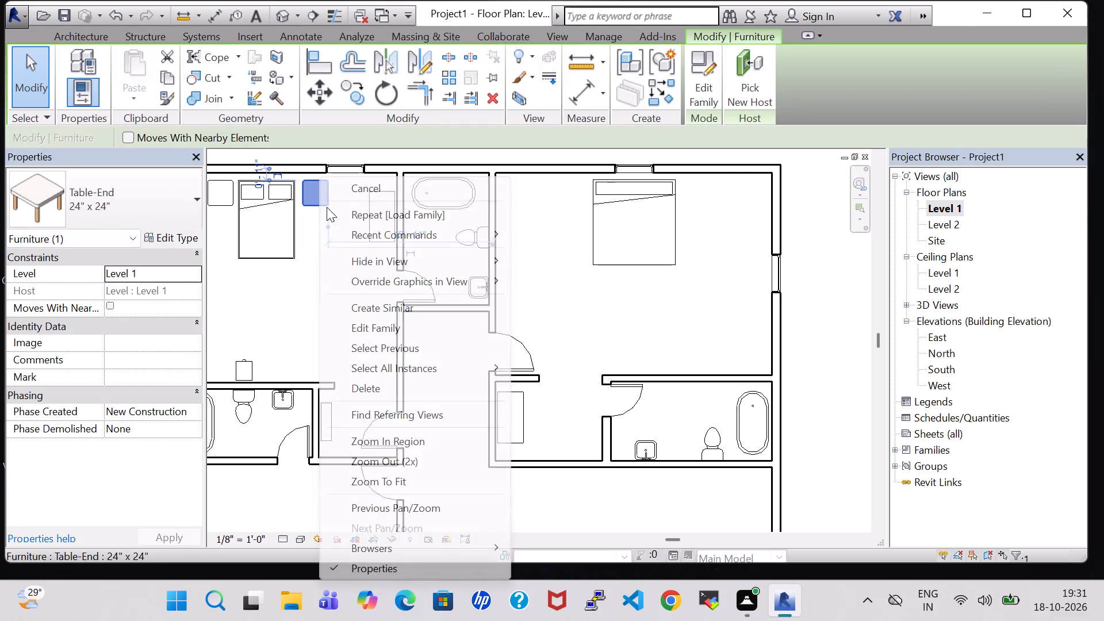
left_click(434, 304)
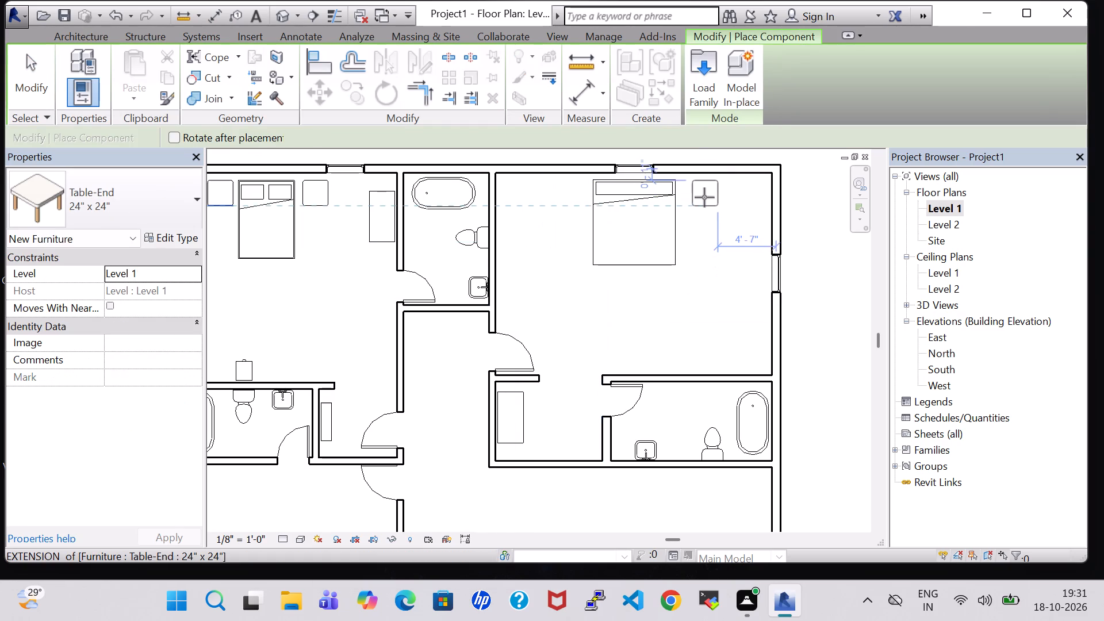
scroll(704, 197, "up", 4)
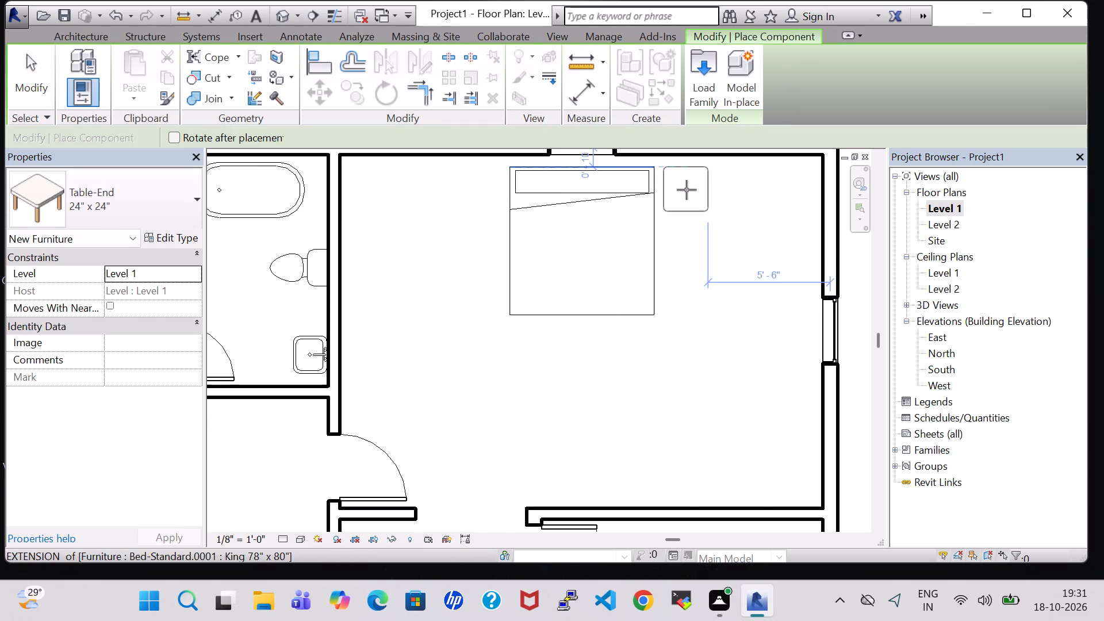
left_click(687, 190)
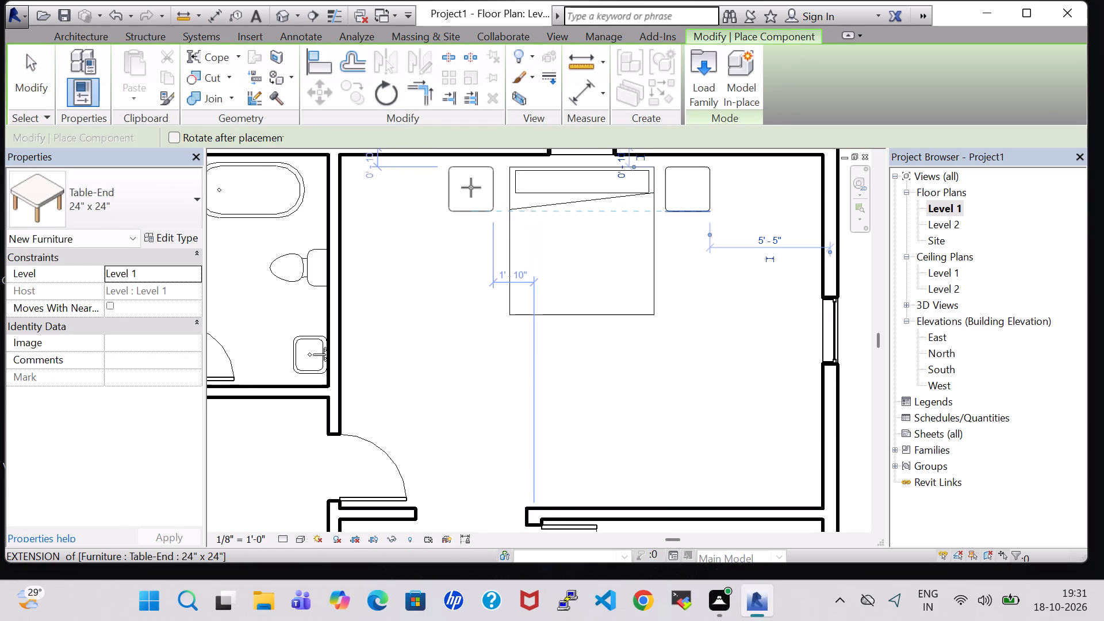
left_click(471, 187)
key("Escape")
key("Escape")
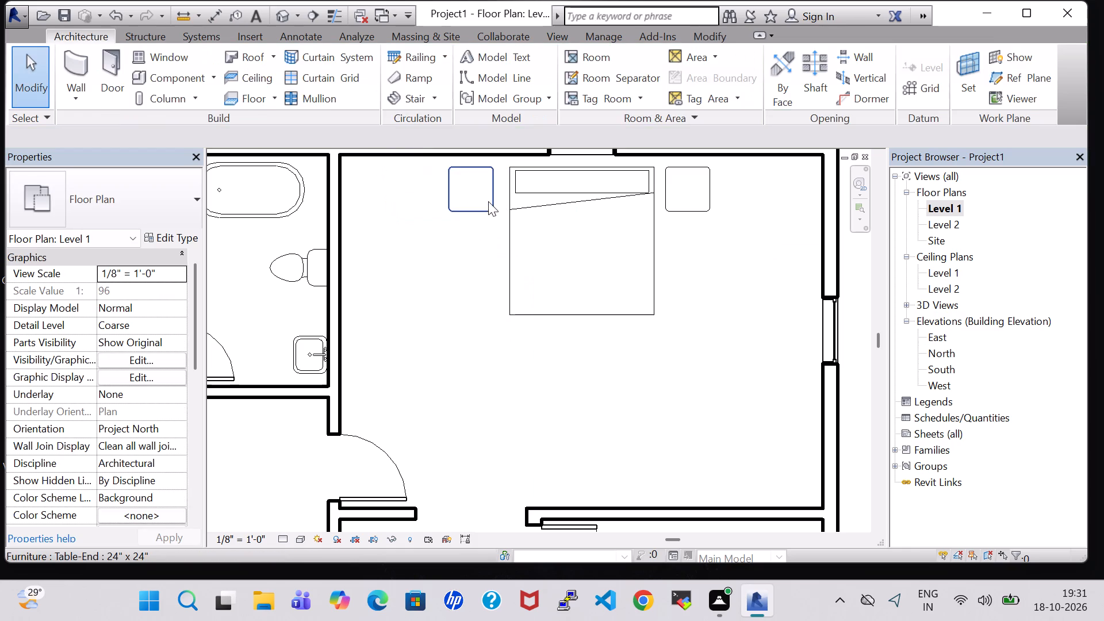
Review the type properties of the end table on the king bed's west side.
left_click(488, 201)
left_click(156, 243)
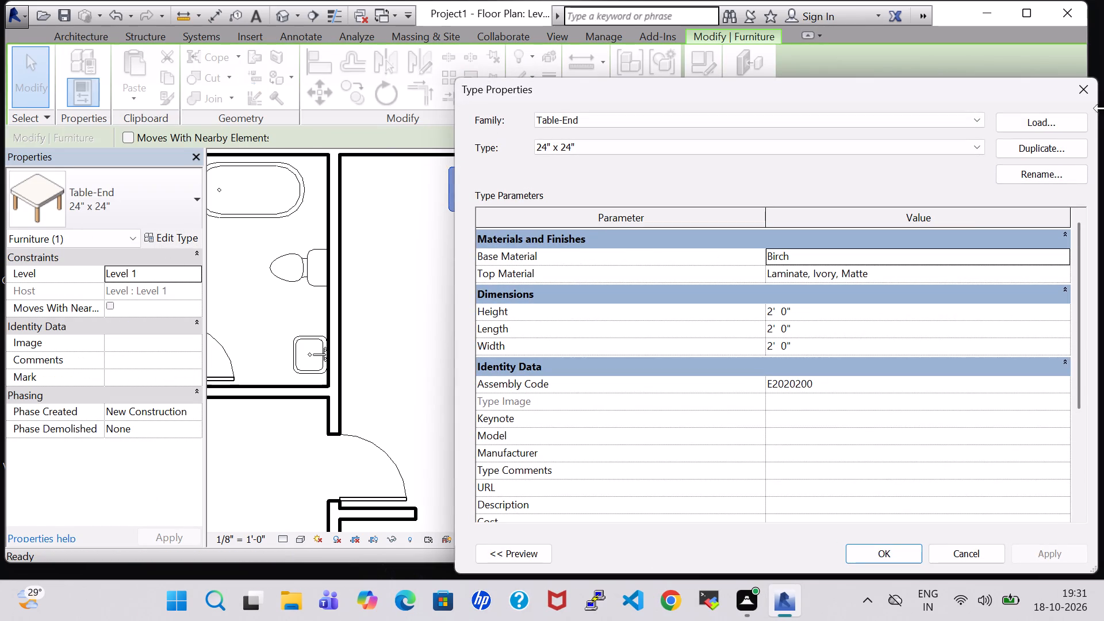
left_click(1091, 87)
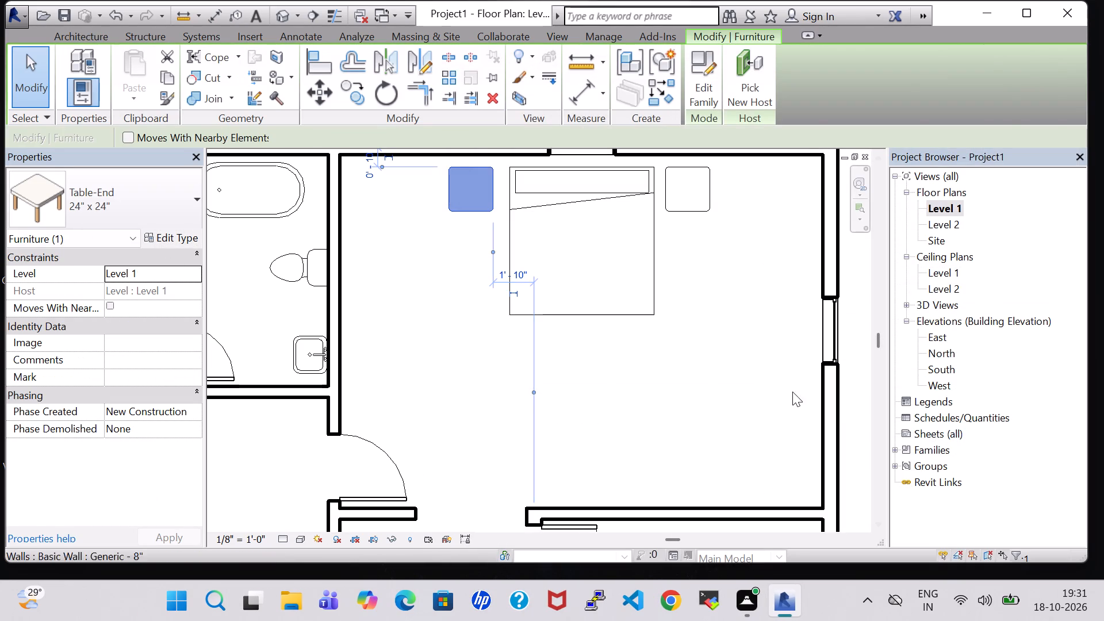
left_click(776, 384)
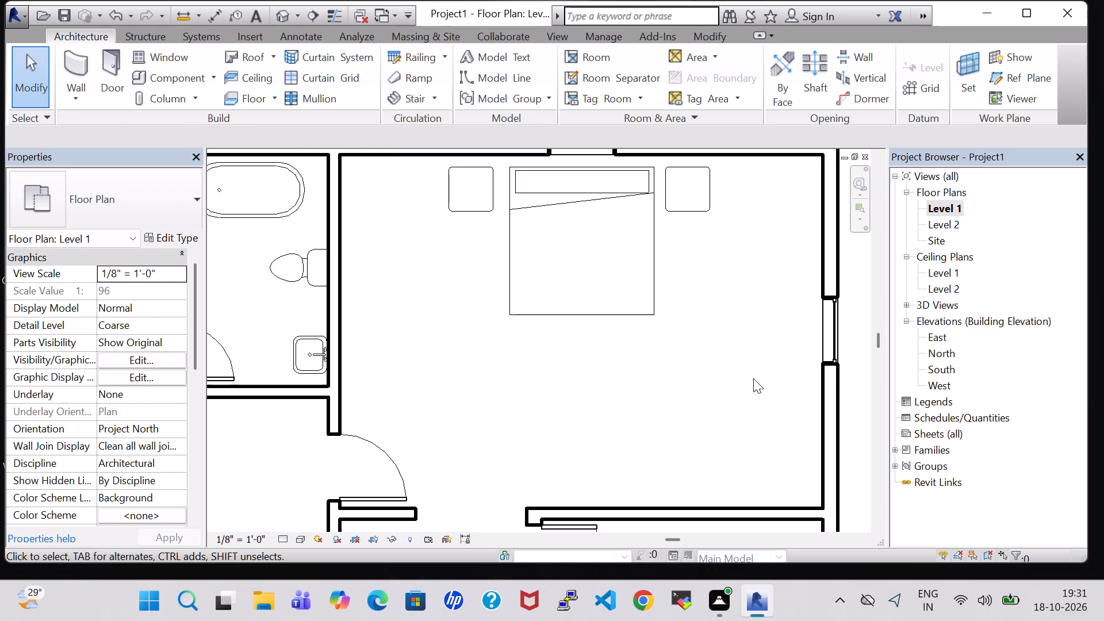
Load the TV - Flat Screen family from the Furniture library for placement in the Level 1 plan.
scroll(745, 403, "down", 3)
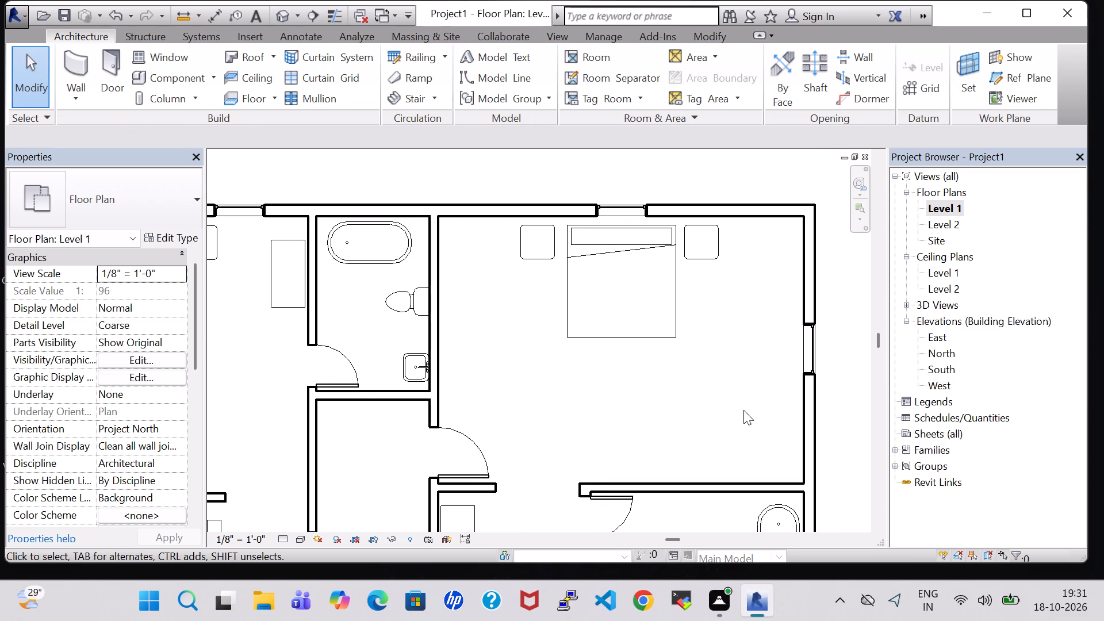
scroll(738, 403, "down", 2)
left_click(168, 74)
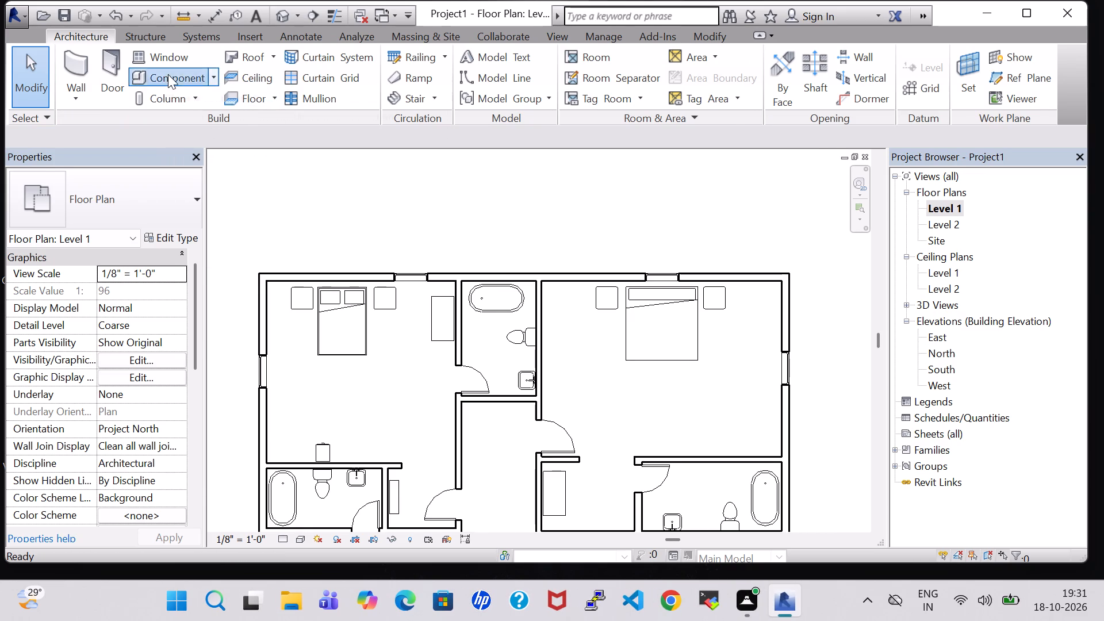
left_click(704, 91)
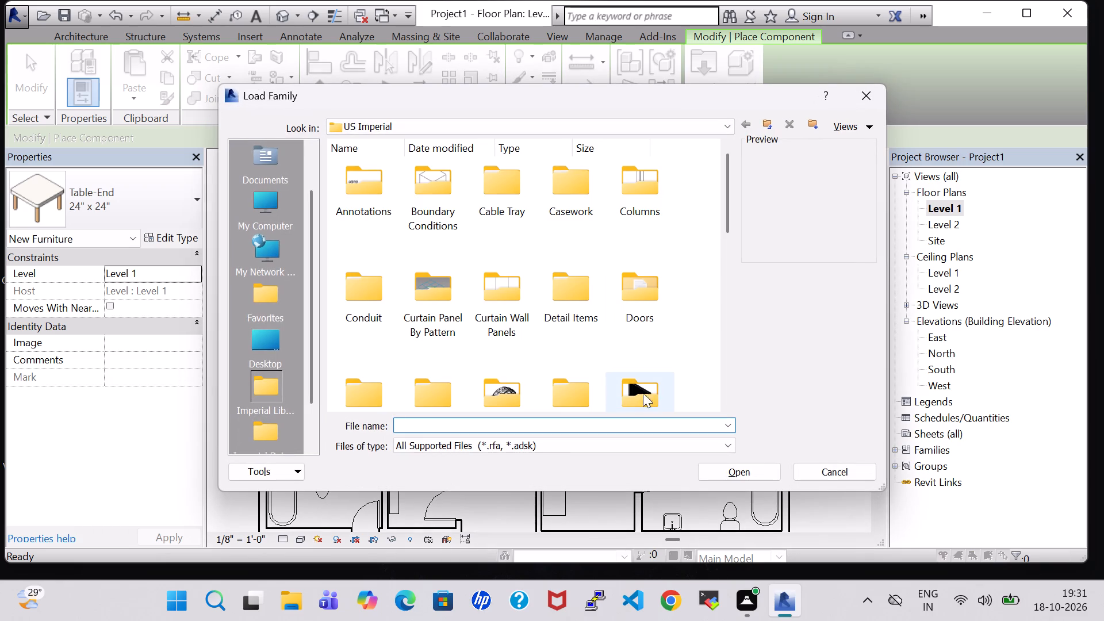
double_click(655, 394)
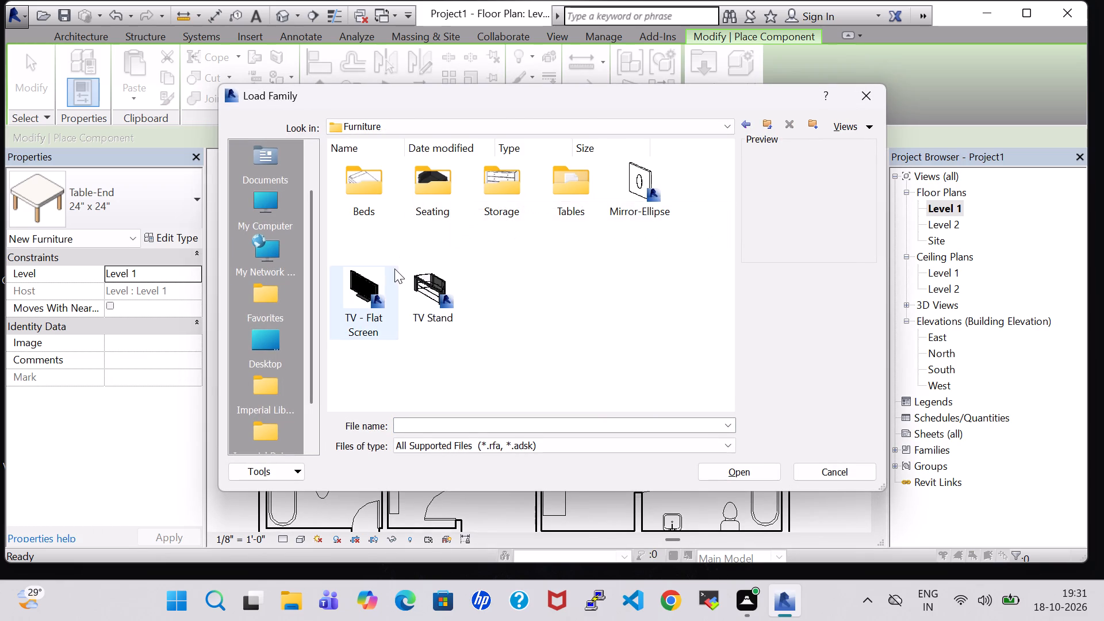
double_click(362, 271)
Place a 32" TV, rotated 180 degrees, just north of the northeast bedroom's south wall, about 5'-5" east of the bathroom's west partition.
scroll(695, 443, "up", 5)
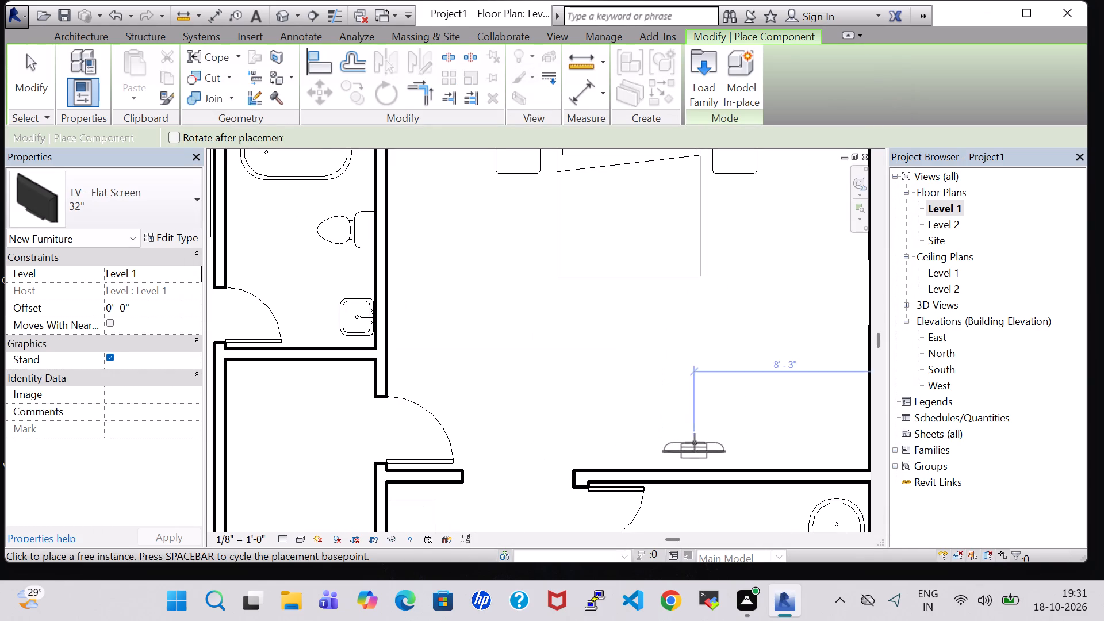
key("space")
key("space")
scroll(696, 457, "up", 6)
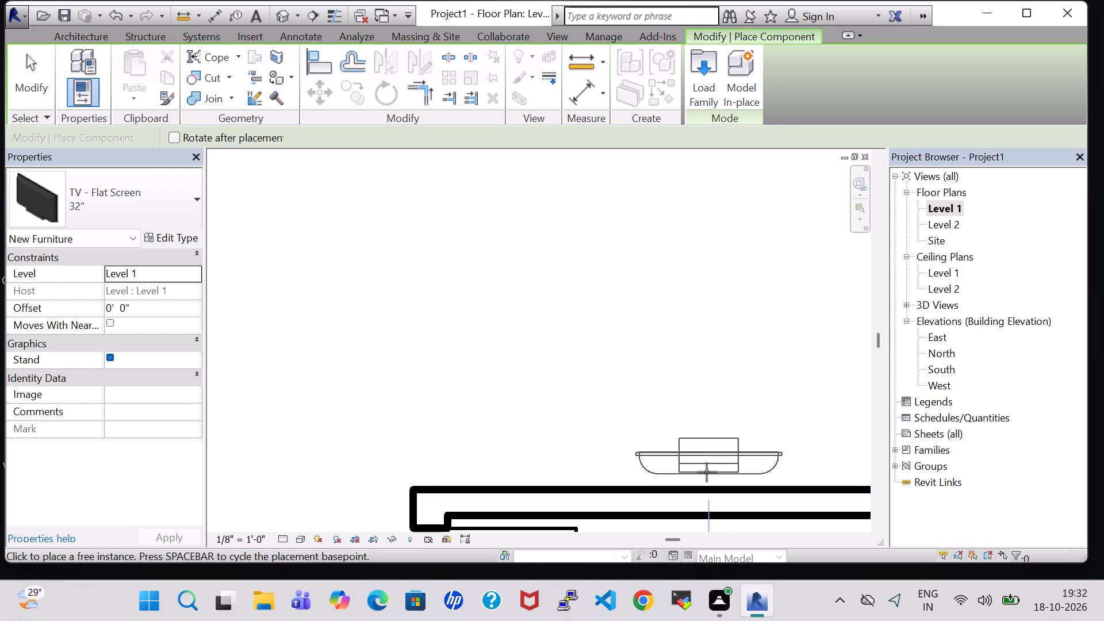
left_click(707, 472)
key("Escape")
key("Escape")
Nudge the TV a net four increments south against the northeast bedroom's south wall.
left_click(707, 472)
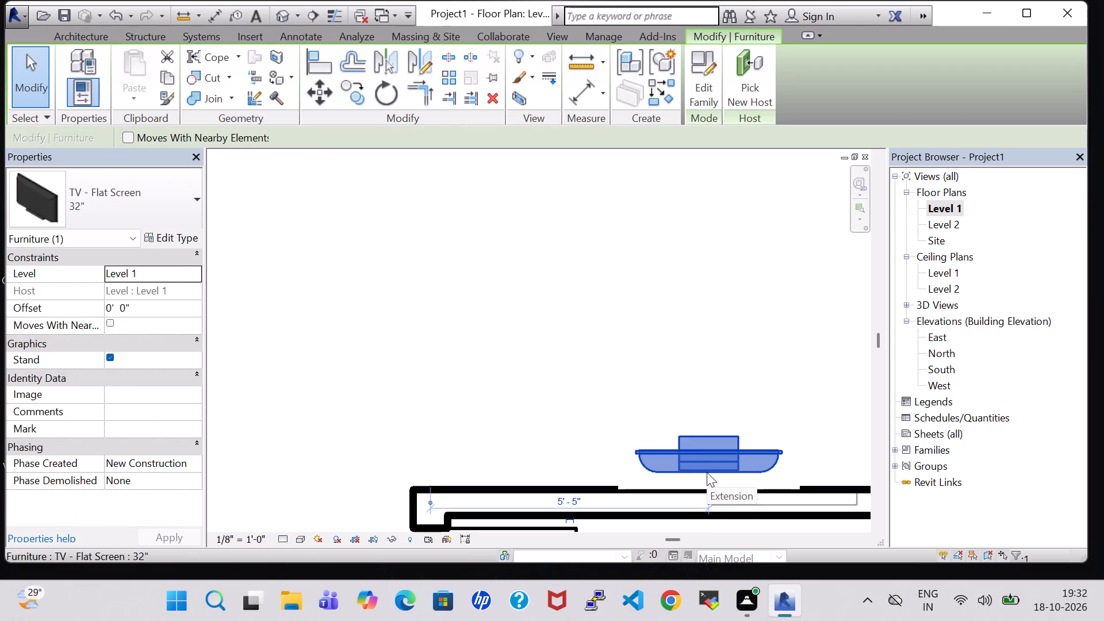
key("Down")
key("Down")
key("Down")
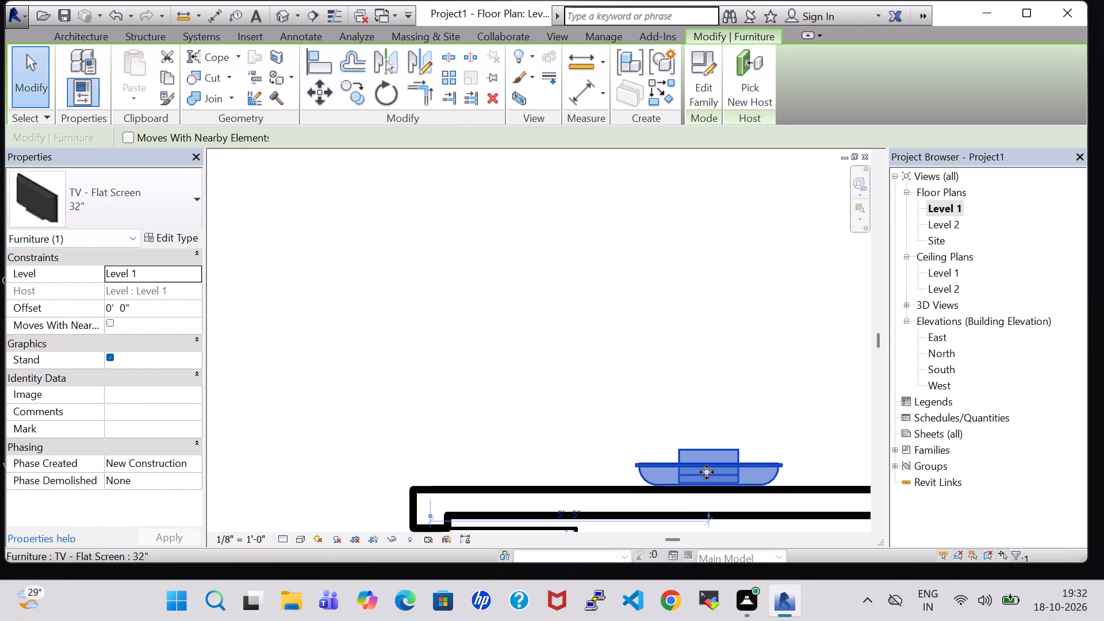
key("Down")
key("Up")
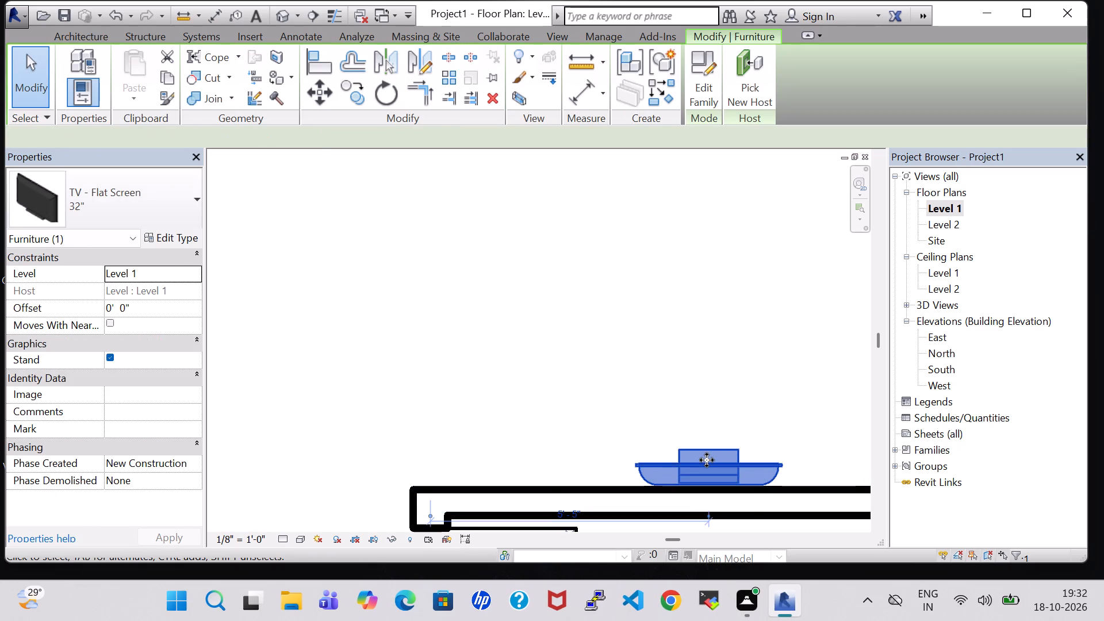
key("Down")
left_click(691, 379)
Set the northeast bedroom TV's offset above Level 1 to 3' 0".
left_click(743, 475)
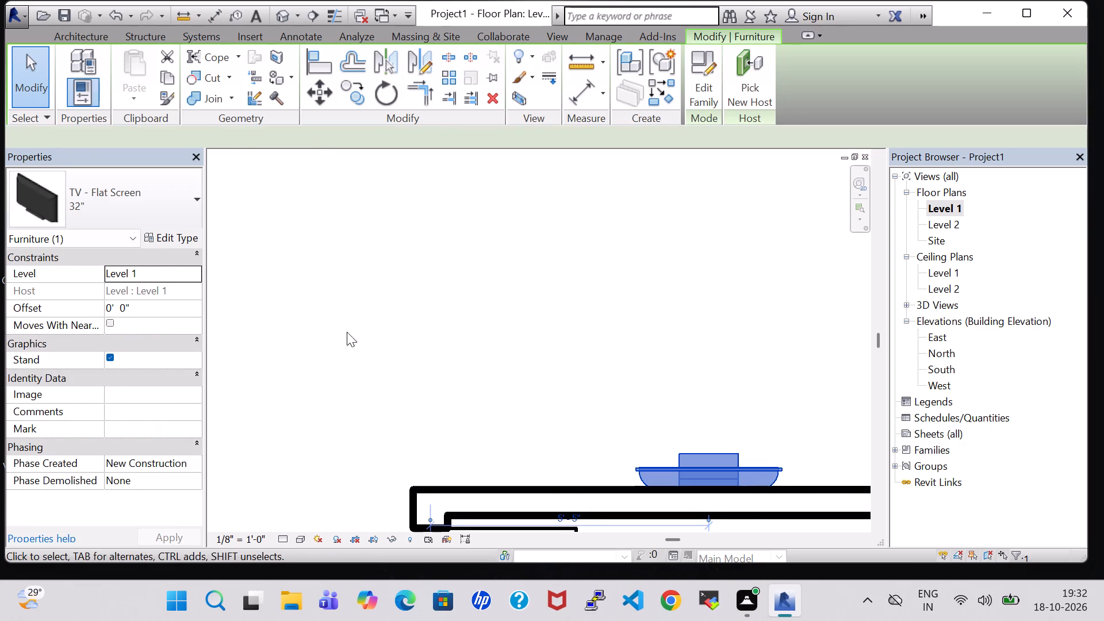
left_click(116, 305)
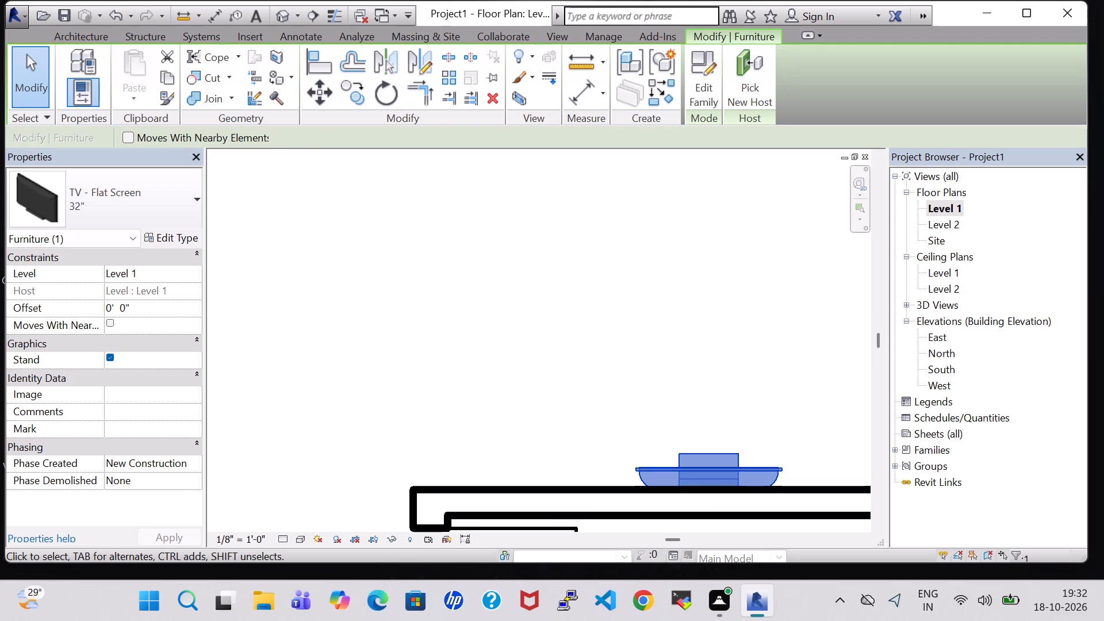
left_click(110, 308)
key("BackSpace")
key("3")
left_click(171, 540)
left_click(646, 393)
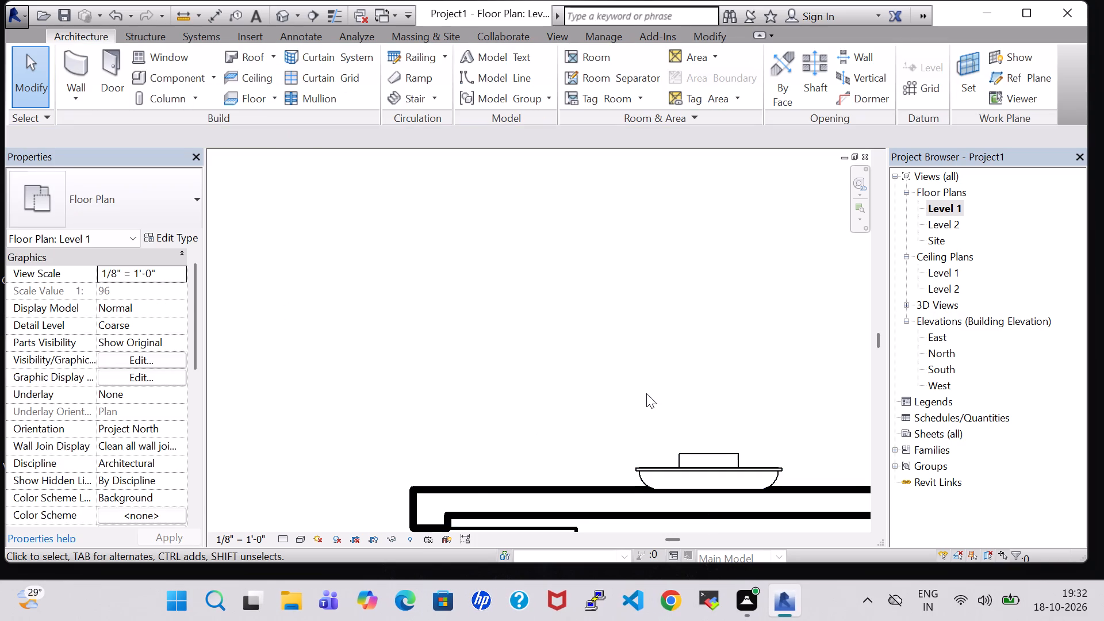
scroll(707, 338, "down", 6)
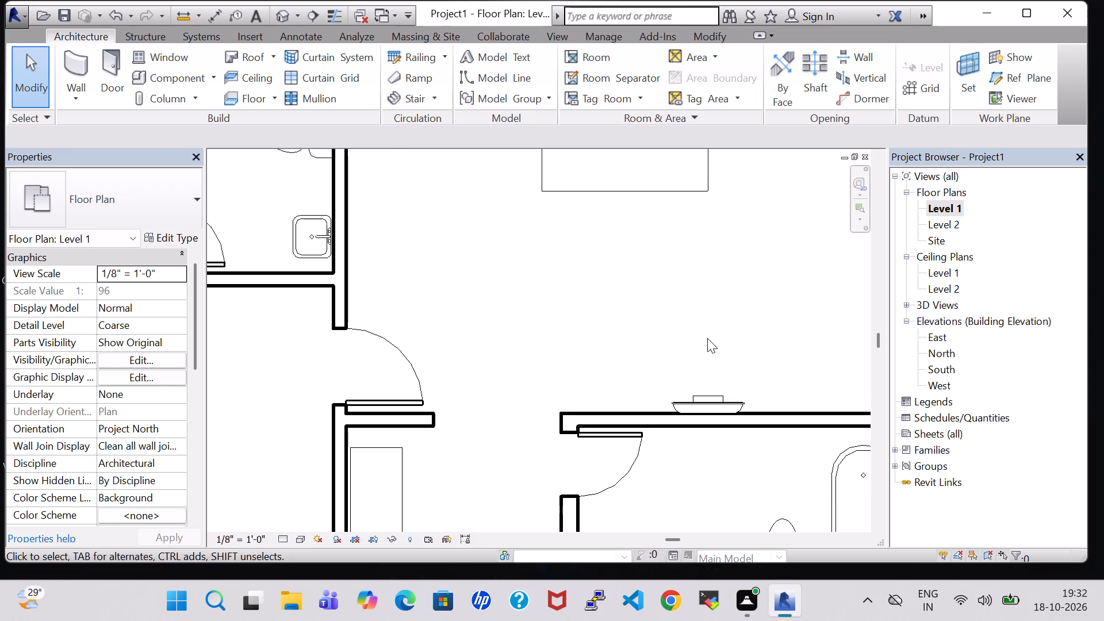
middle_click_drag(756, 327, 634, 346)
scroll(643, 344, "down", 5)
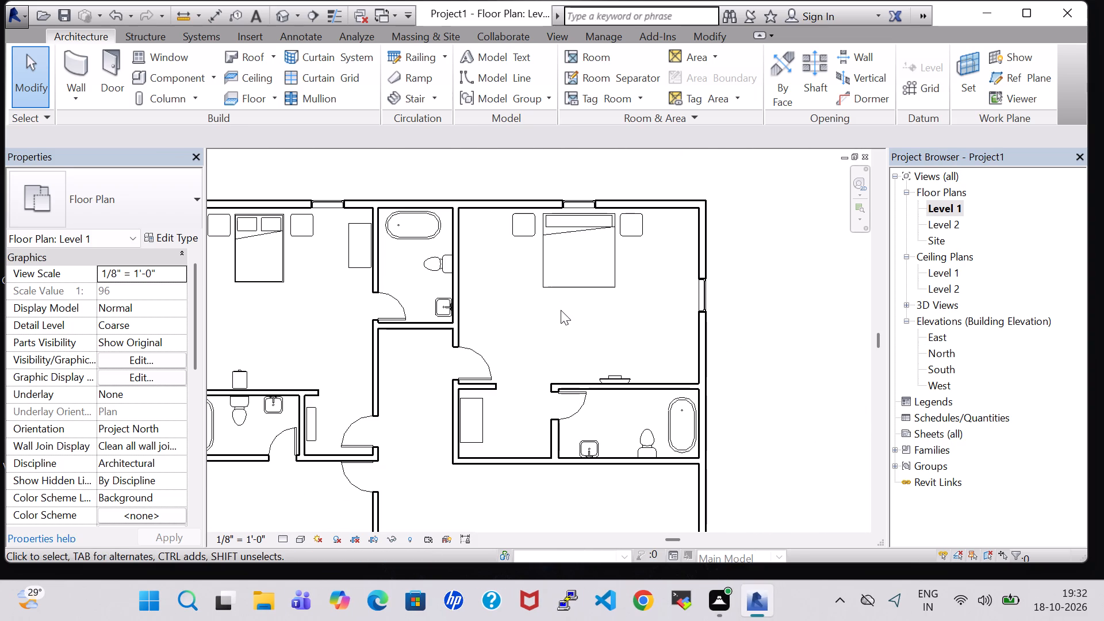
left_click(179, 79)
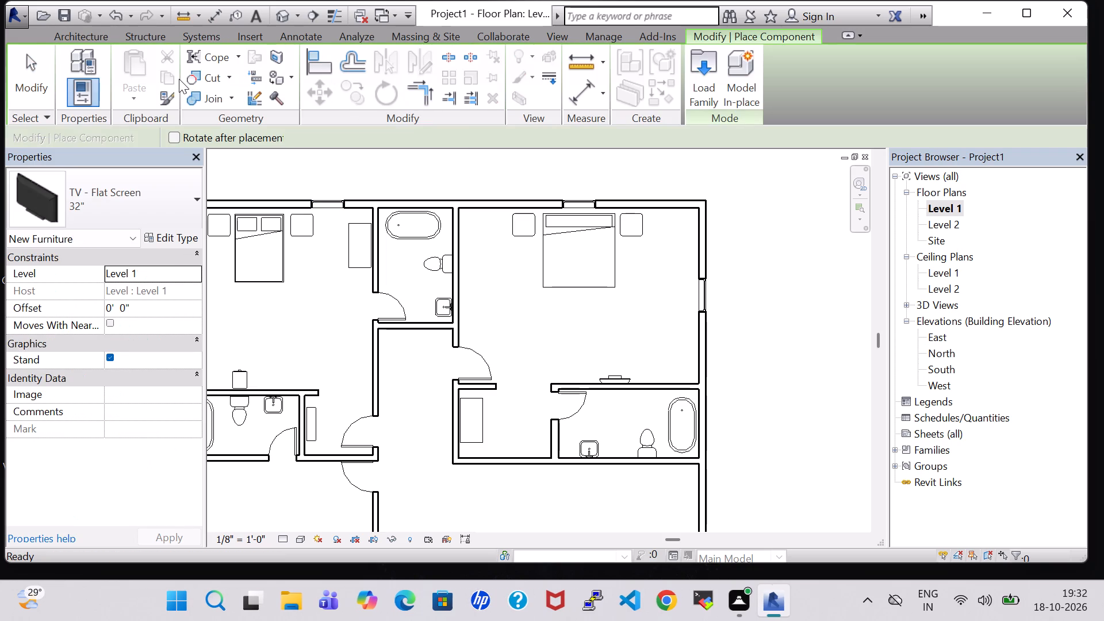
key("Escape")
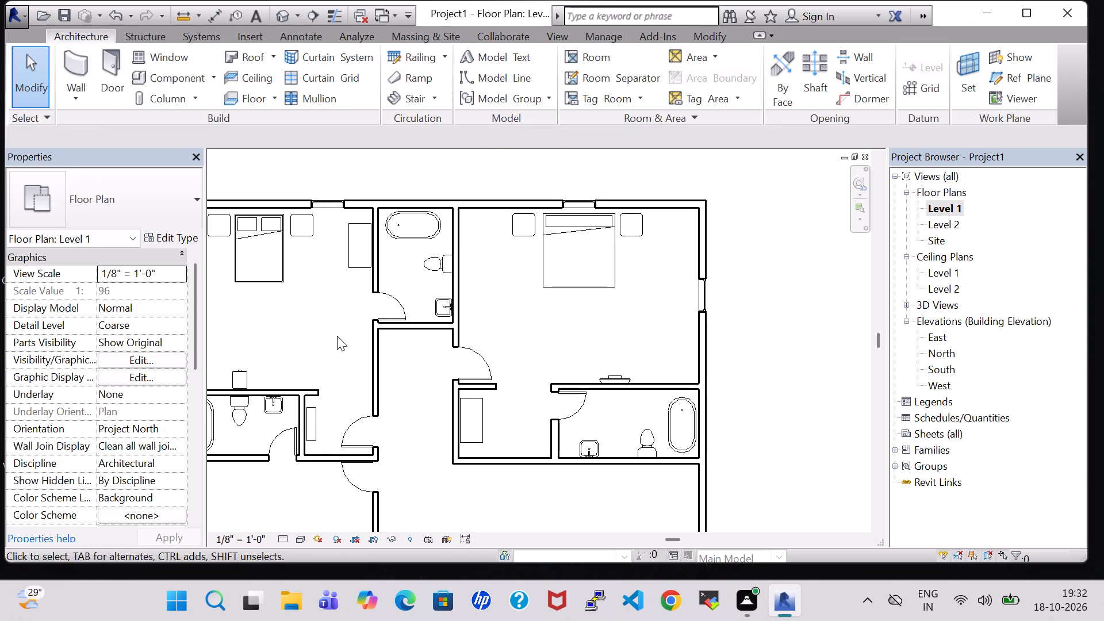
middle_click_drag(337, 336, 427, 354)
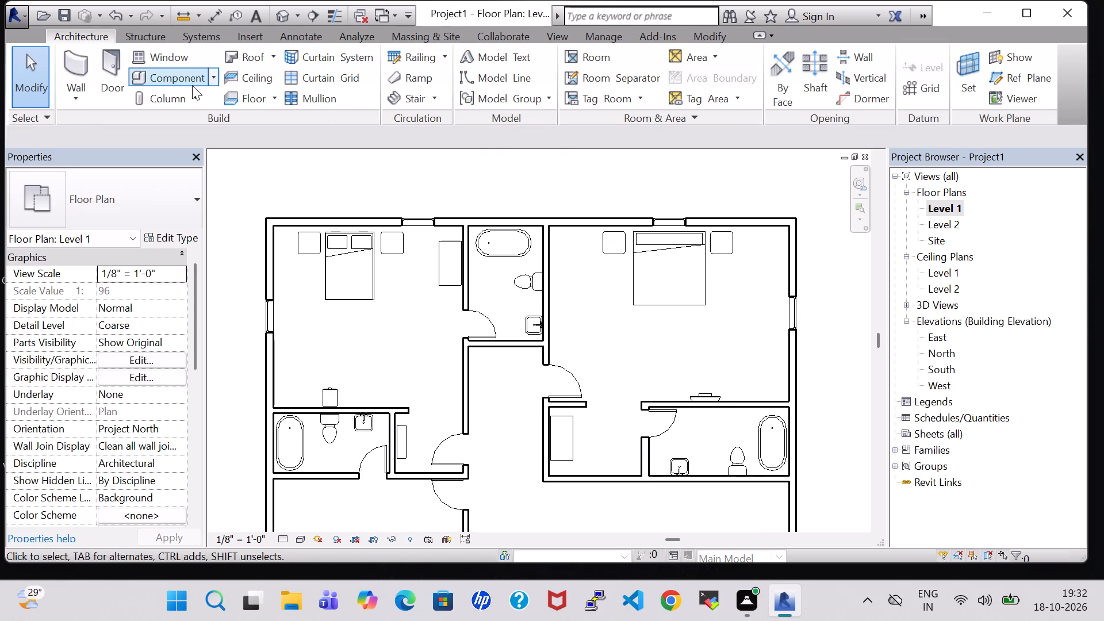
Browse the Specialty Equipment family library's Domestic, Classroom-Library and Ladders folders for a component to place.
left_click(192, 85)
left_click(710, 74)
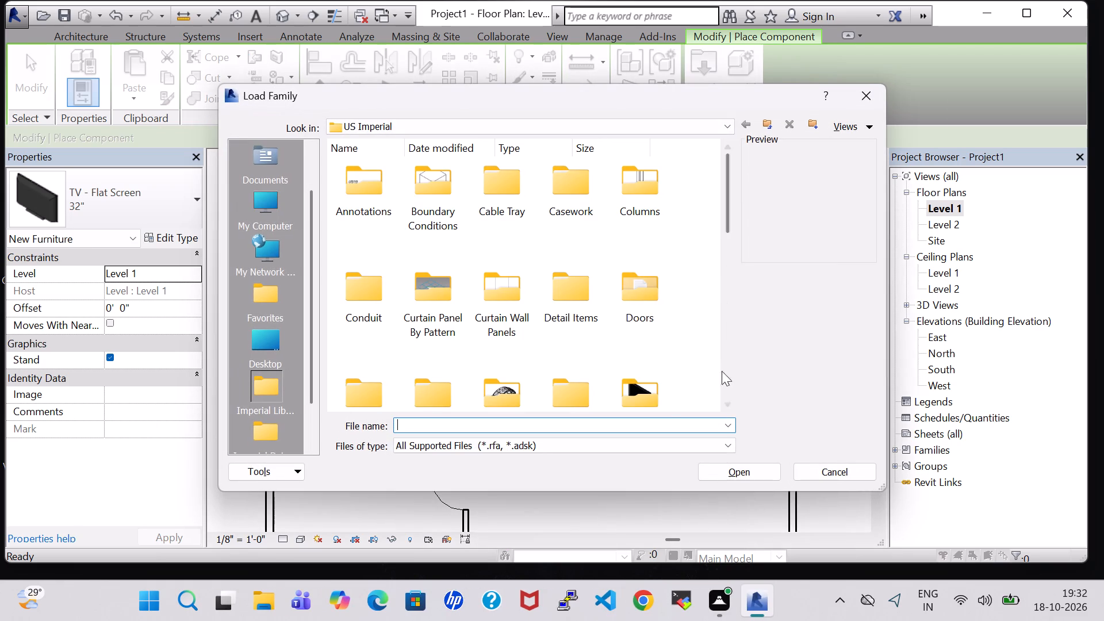
scroll(626, 375, "down", 2)
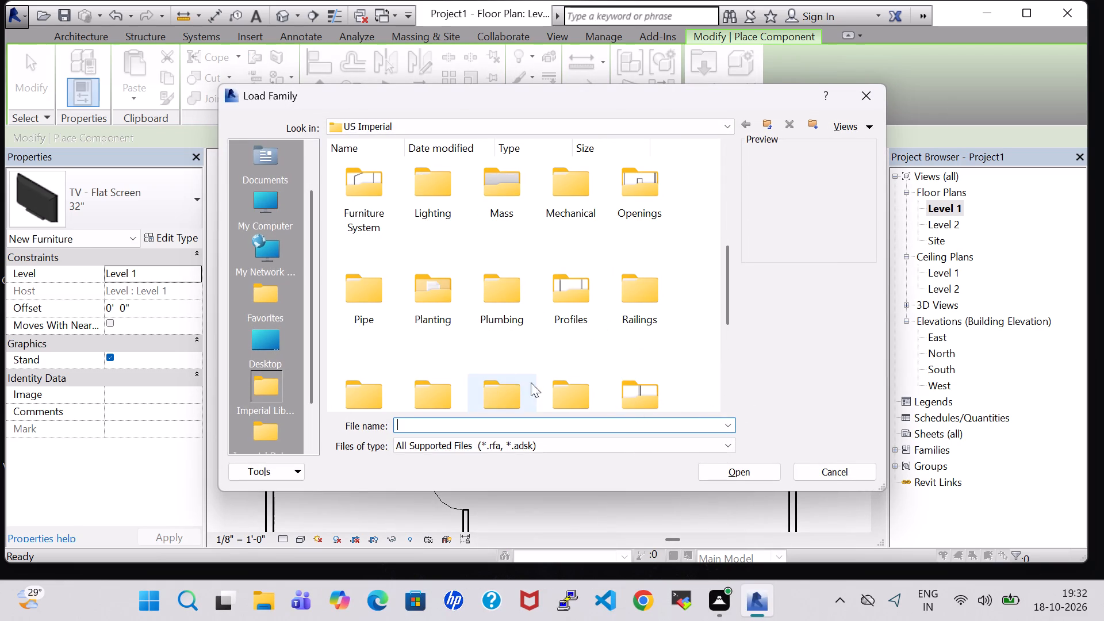
left_click(429, 304)
key("s")
double_click(424, 207)
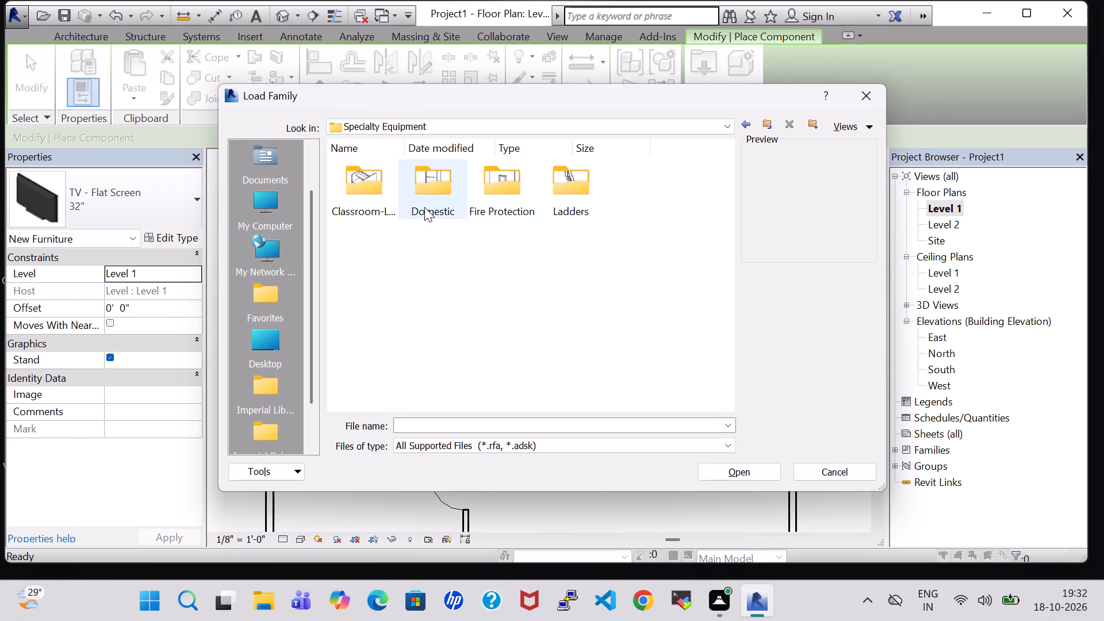
double_click(440, 198)
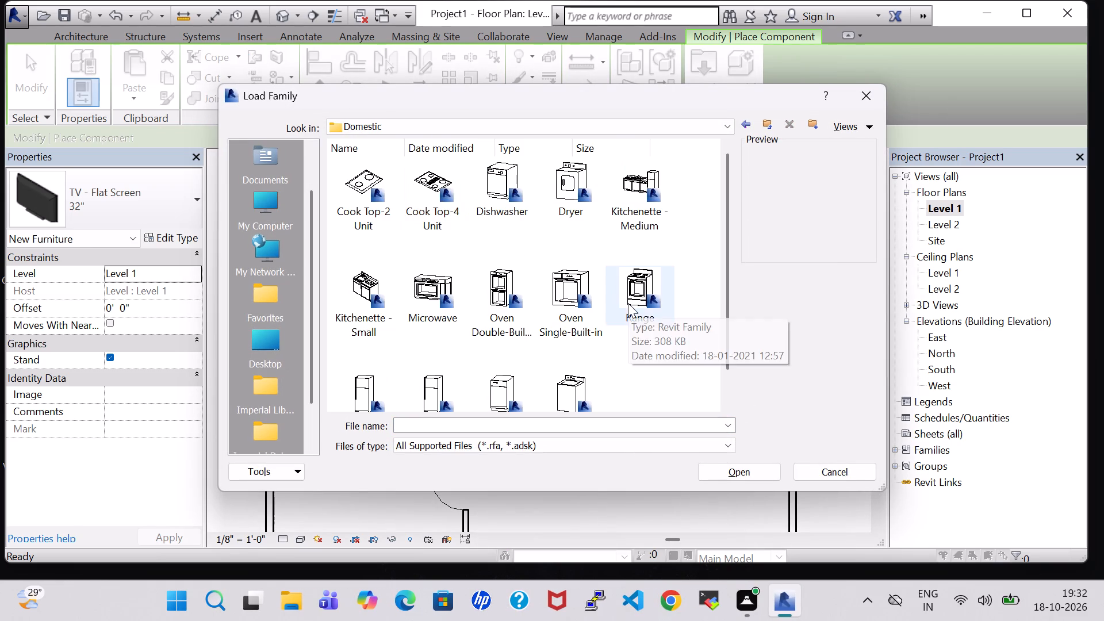
scroll(629, 307, "down", 1)
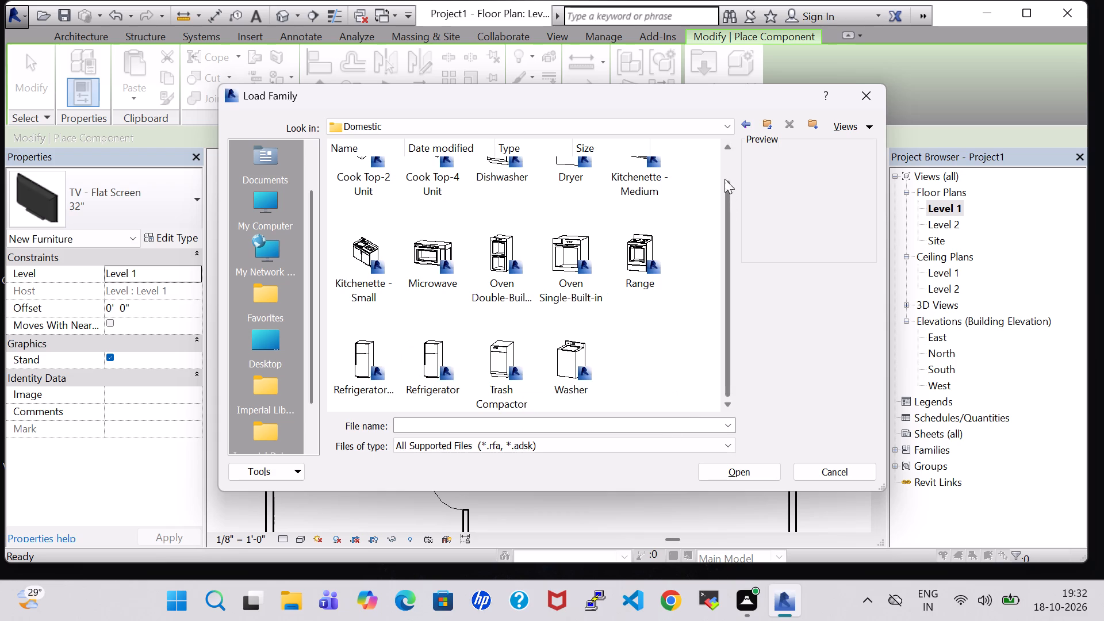
left_click(745, 126)
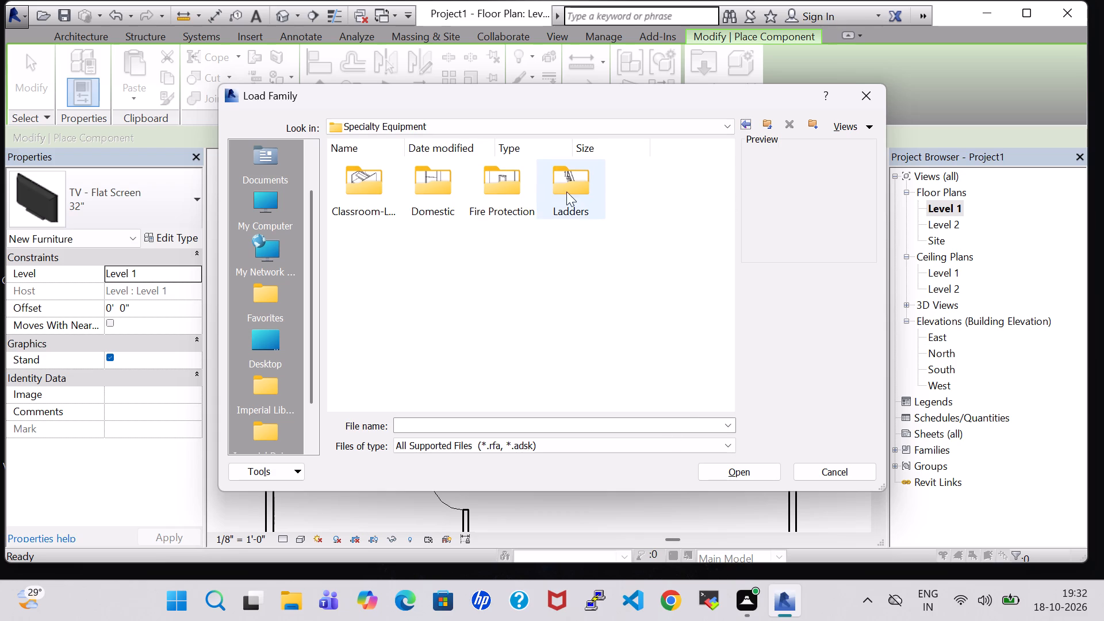
double_click(362, 182)
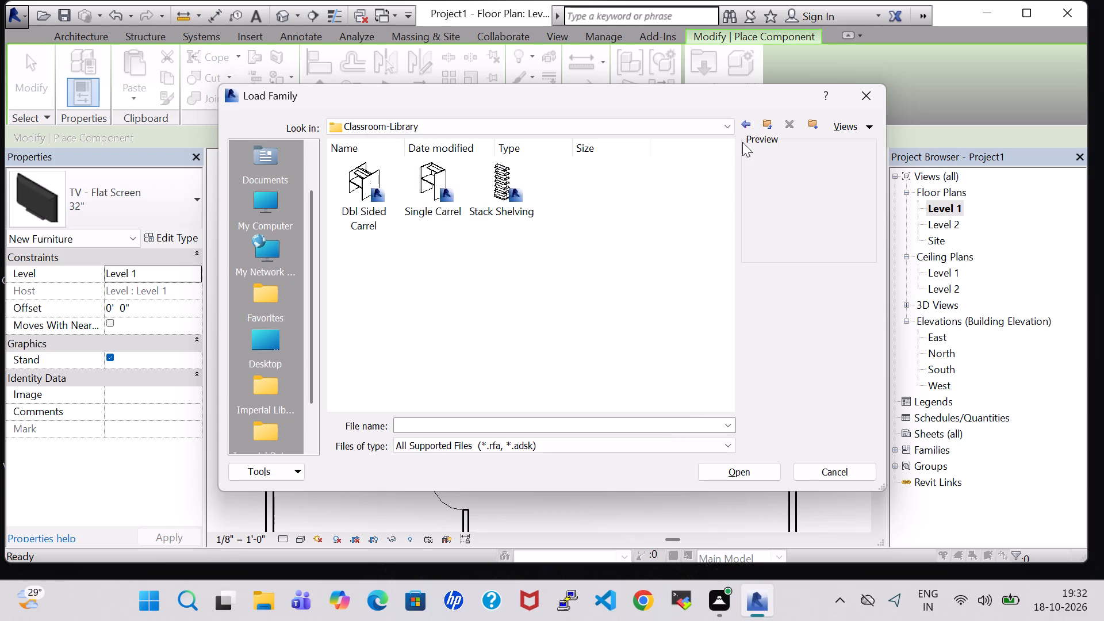
left_click(745, 126)
double_click(575, 183)
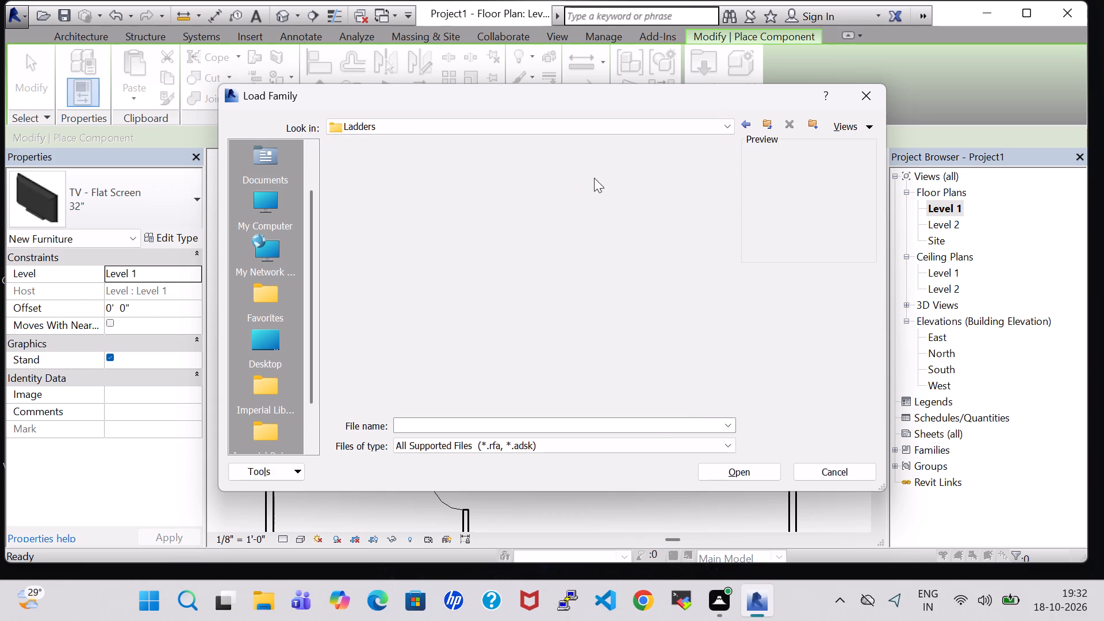
left_click(746, 123)
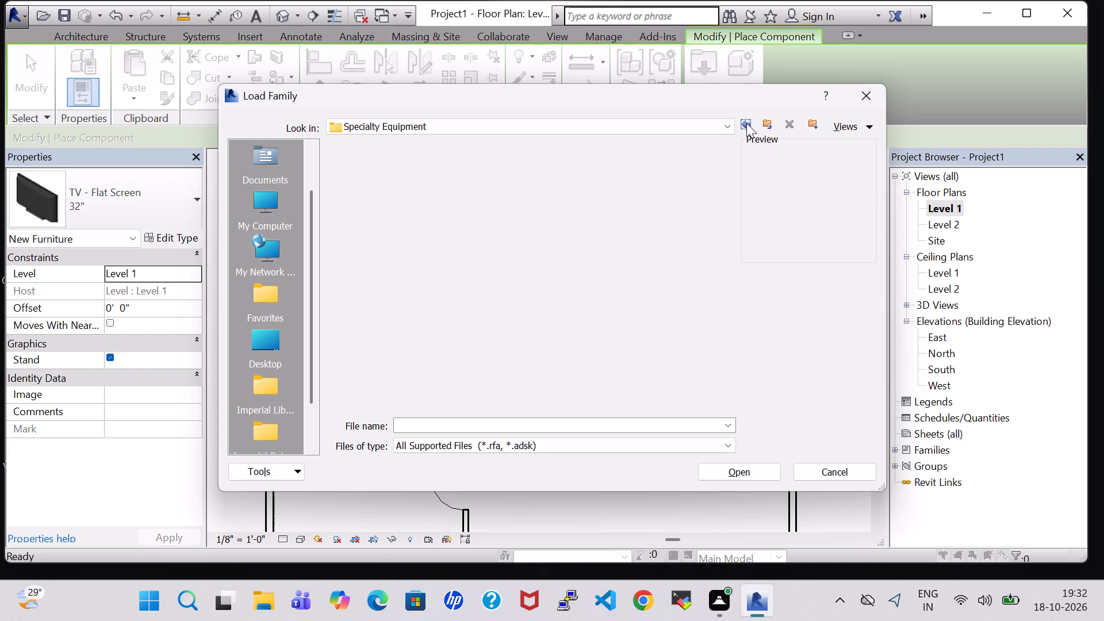
left_click(746, 123)
Browse the Site family library's Logistics and Accessories folders for a component to place.
left_click(500, 293)
key("s")
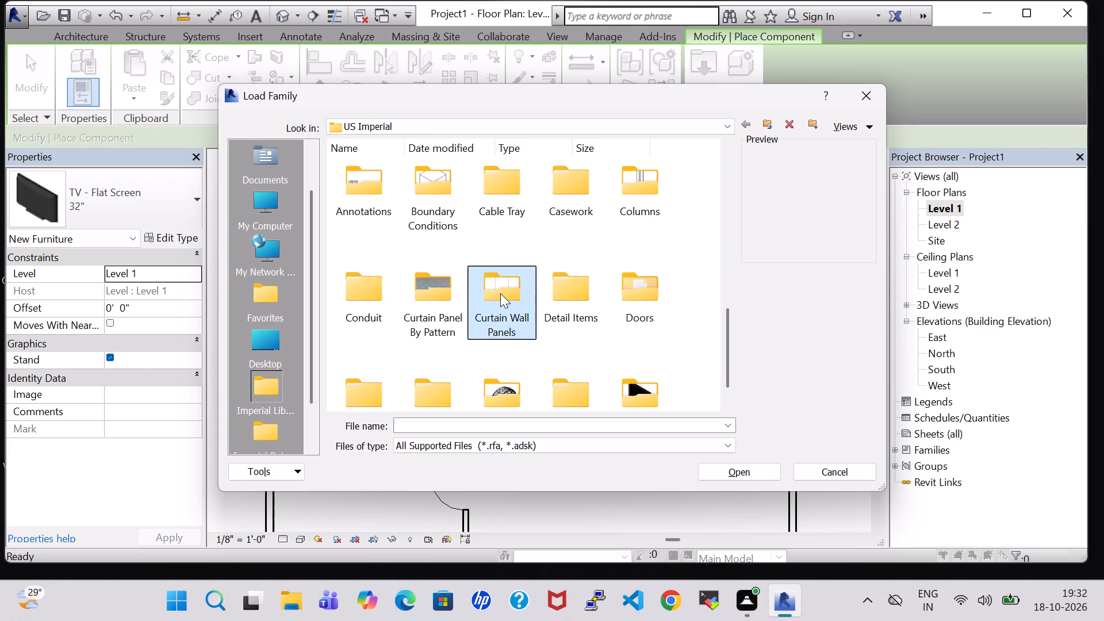
double_click(376, 179)
double_click(427, 186)
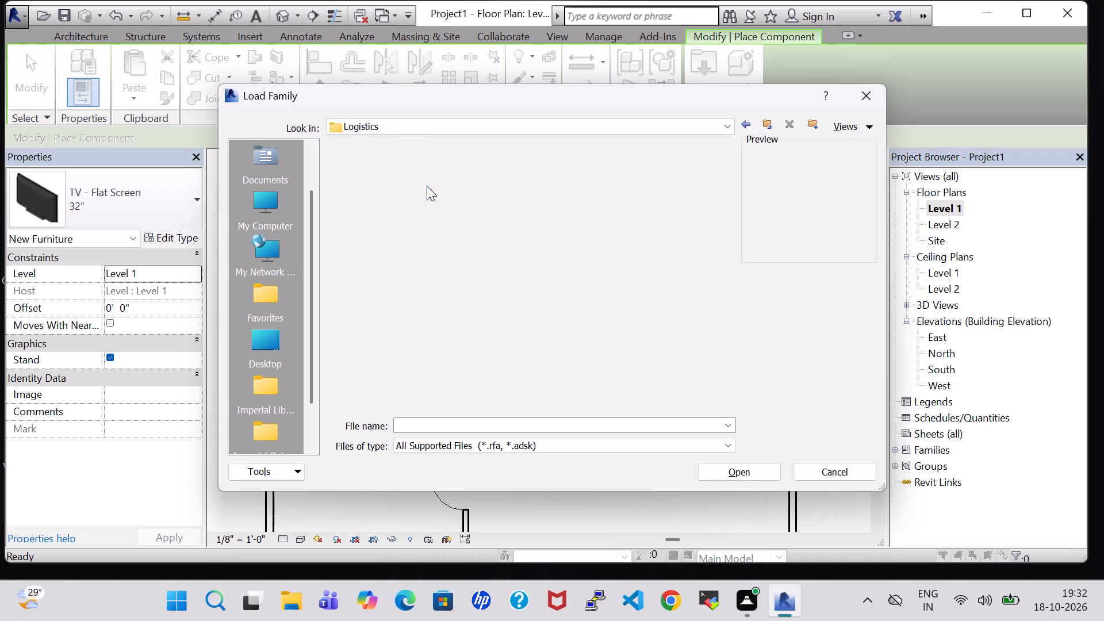
left_click(747, 125)
double_click(382, 179)
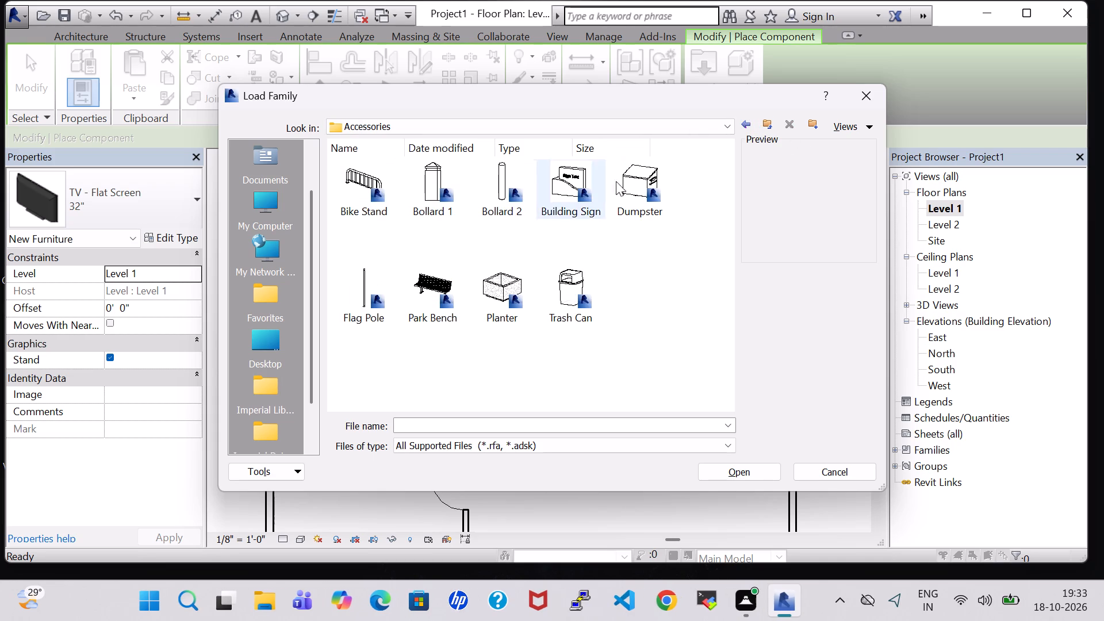
left_click(746, 127)
left_click(746, 127)
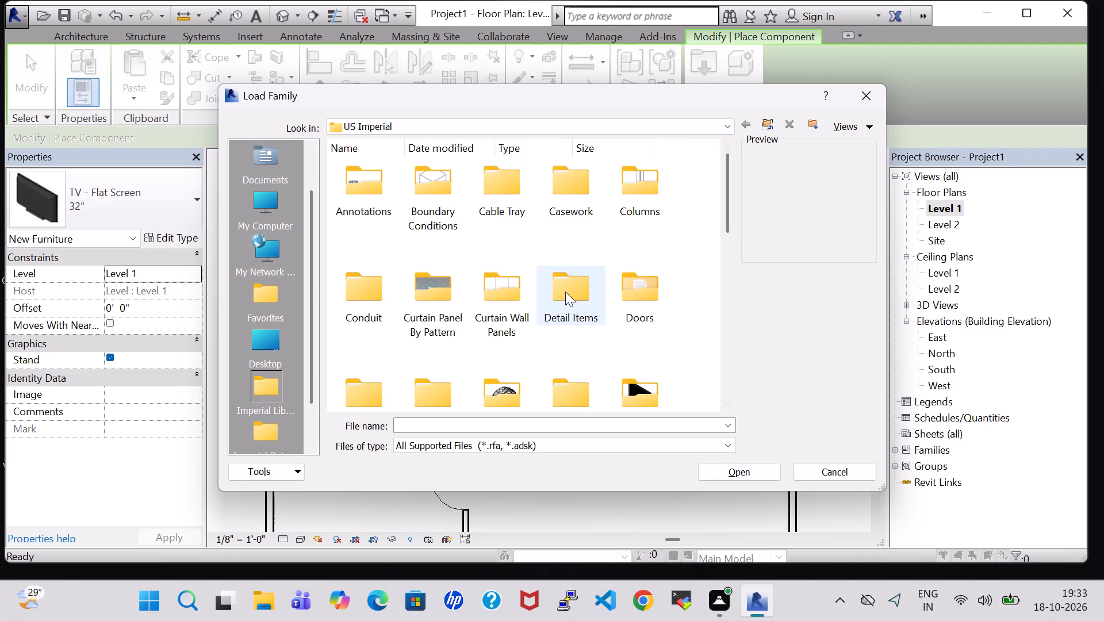
Look through the Domestic folder of the Specialty Equipment library again for a suitable family.
left_click(437, 316)
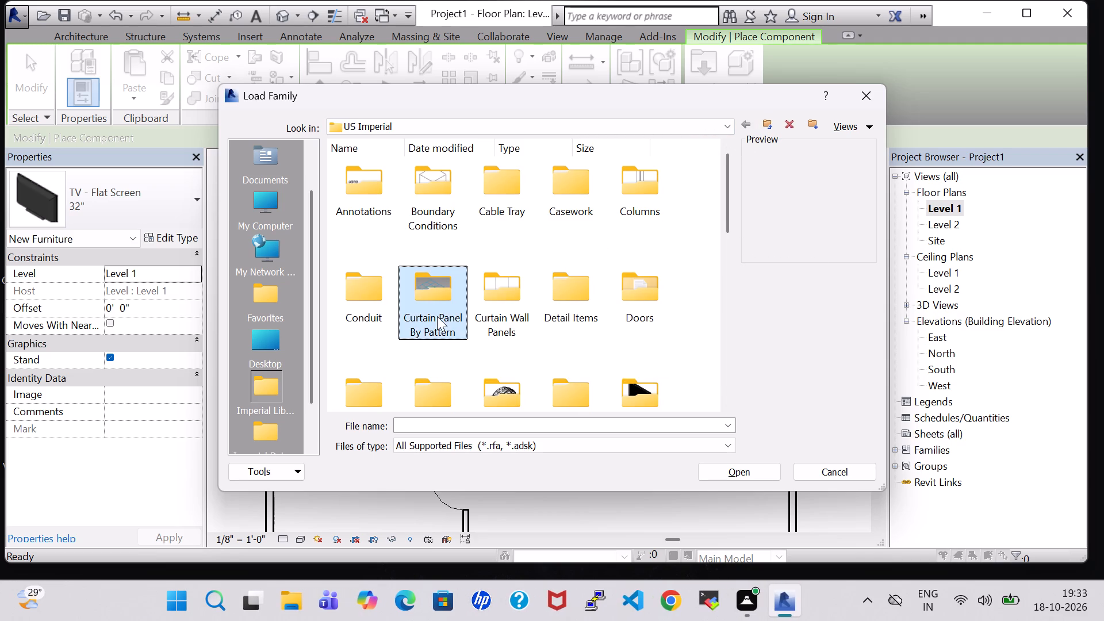
key("s")
double_click(432, 177)
double_click(430, 174)
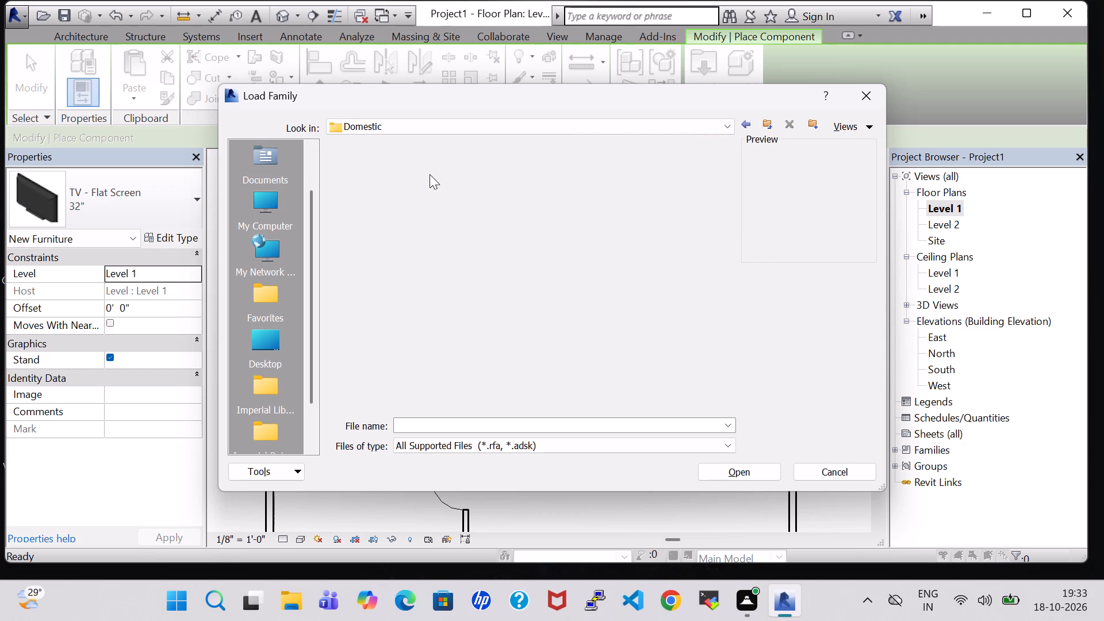
scroll(501, 207, "down", 1)
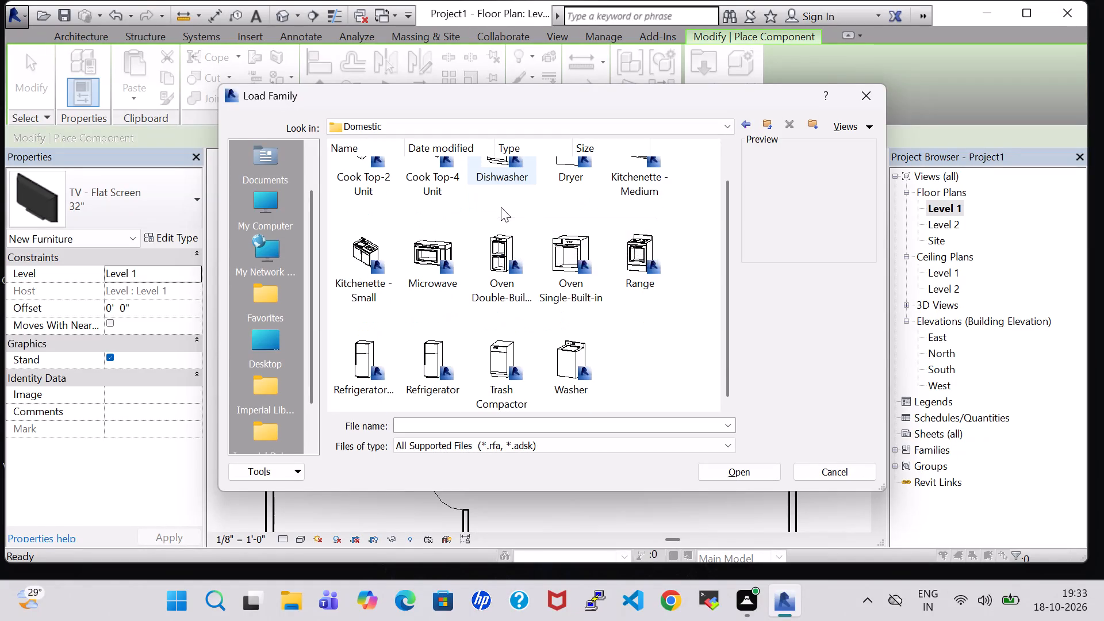
scroll(501, 207, "up", 1)
left_click(747, 124)
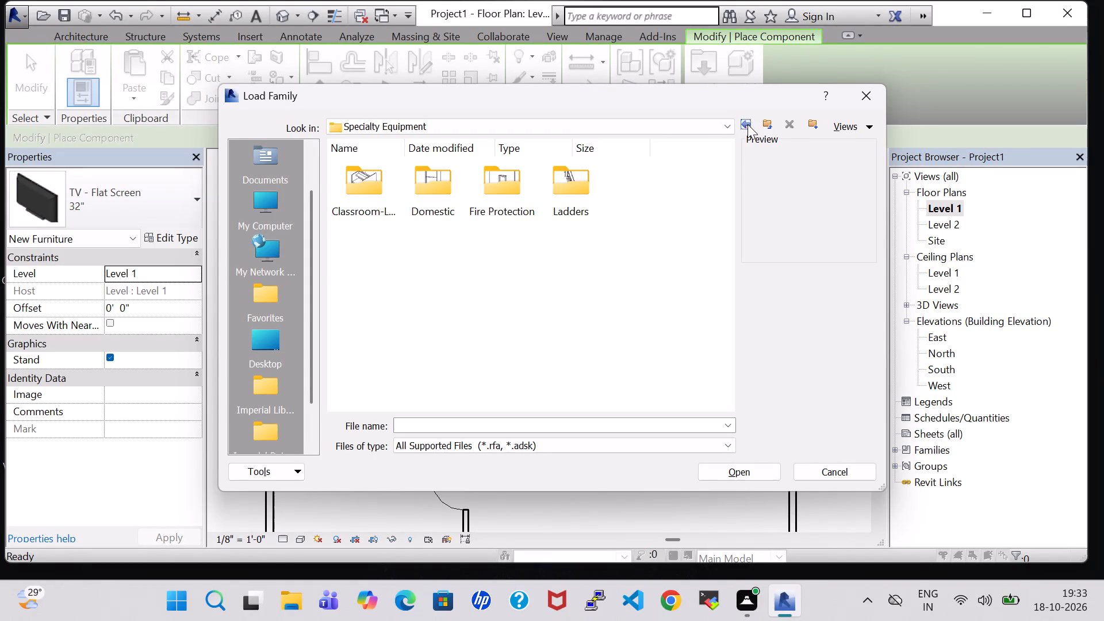
left_click(747, 124)
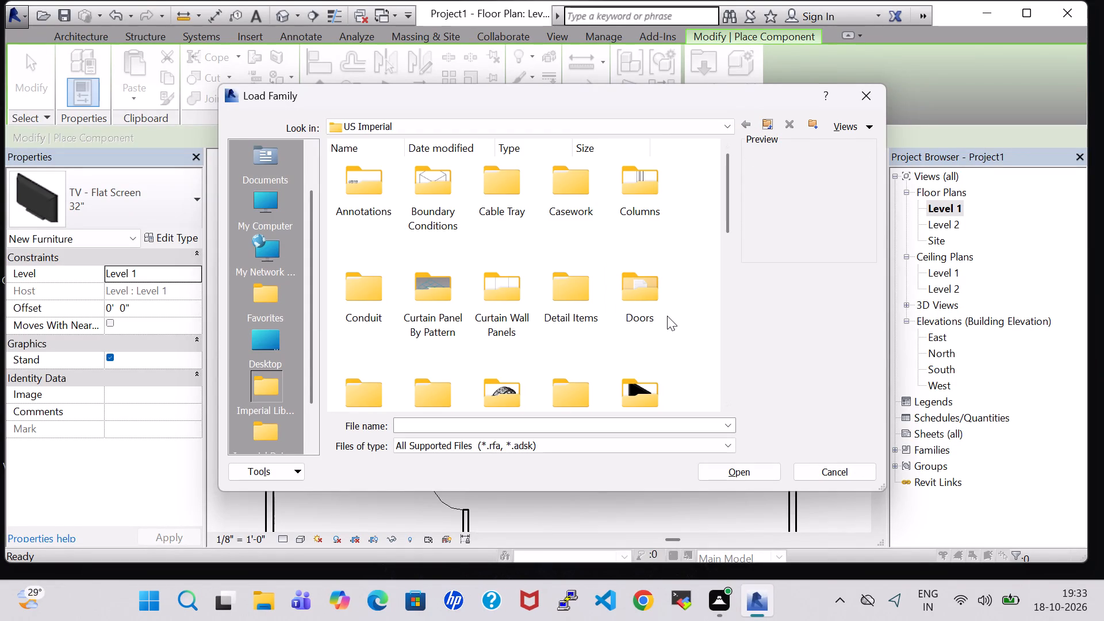
Load the Table-Rectangular family from the Tables folder of the Furniture library.
double_click(651, 381)
double_click(573, 187)
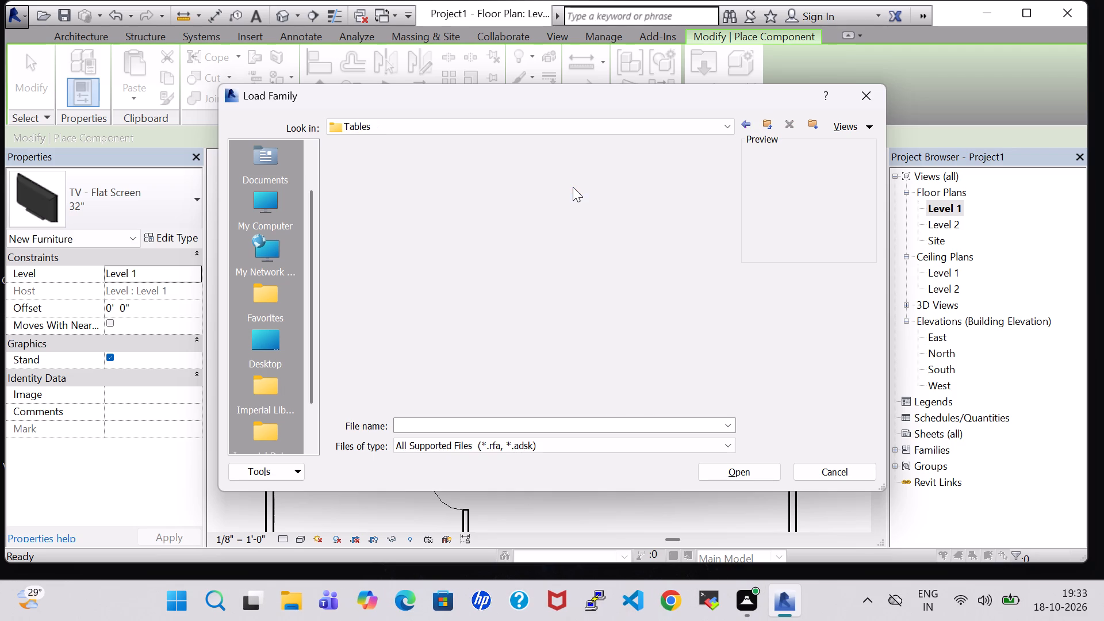
left_click(631, 281)
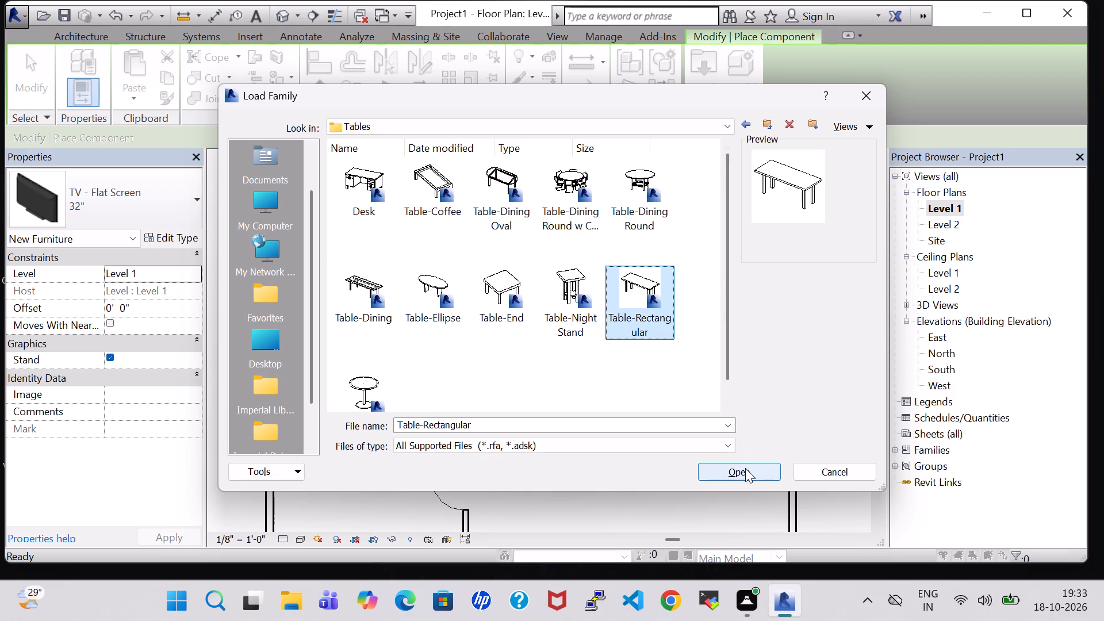
left_click(745, 468)
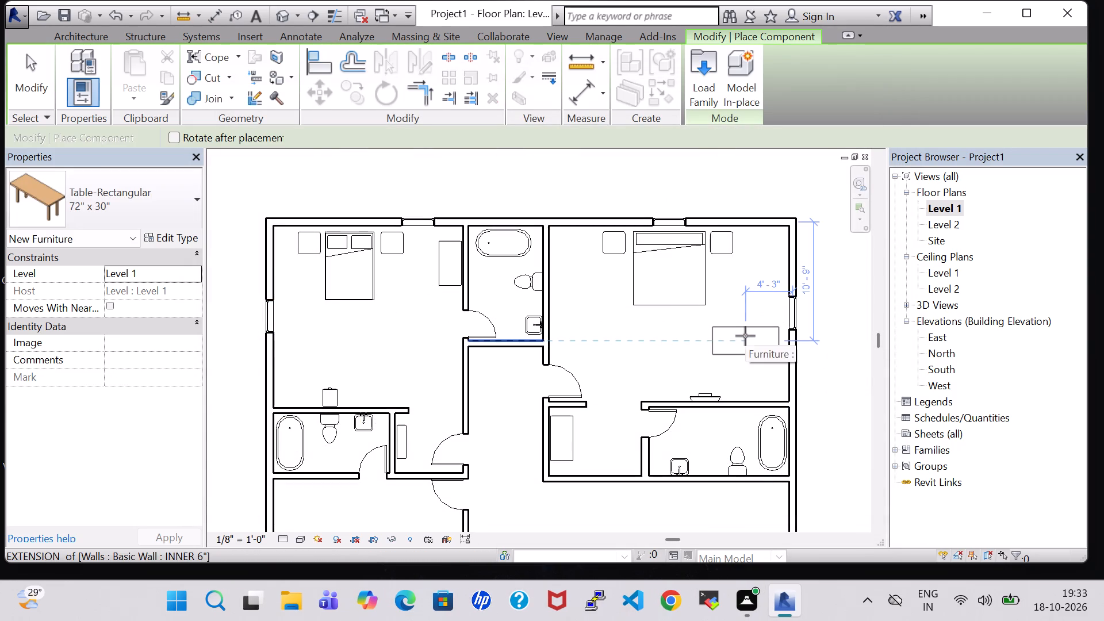
Place a 72" x 30" rectangular table, rotated 90 degrees, by the northeast bedroom's east window, its center about 9'-0" south of the north wall.
key("space")
scroll(771, 328, "up", 3)
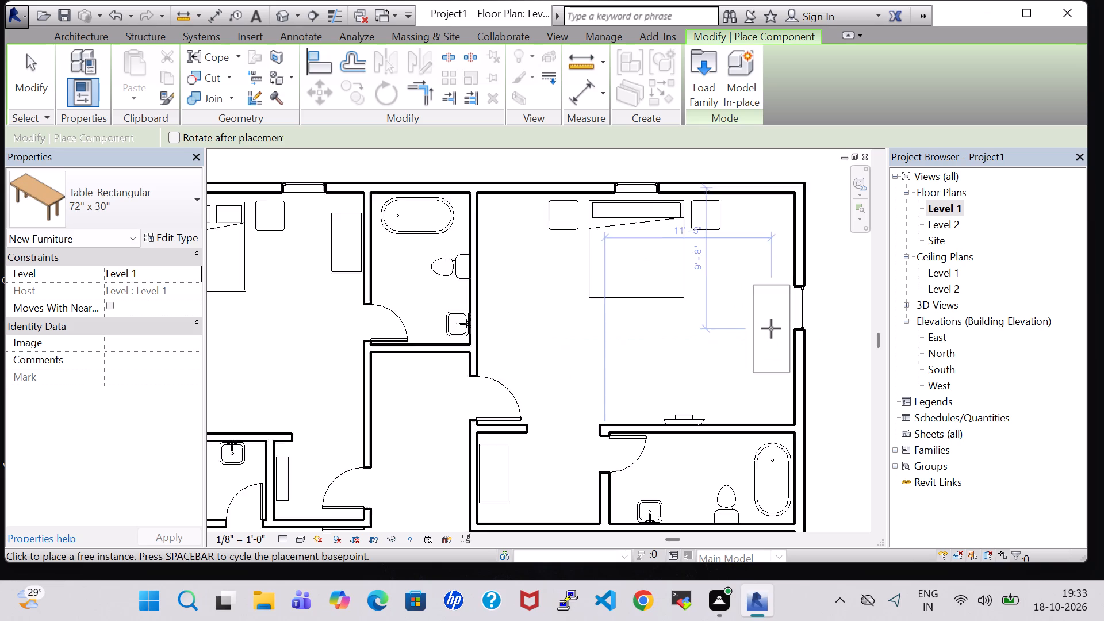
left_click(774, 318)
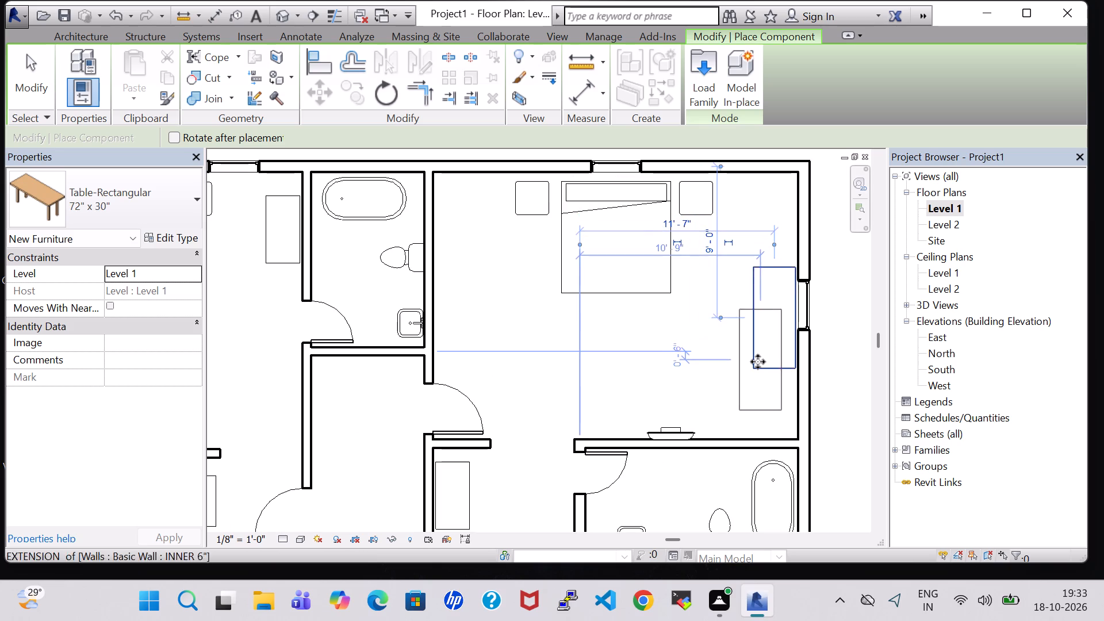
key("Escape")
key("Escape")
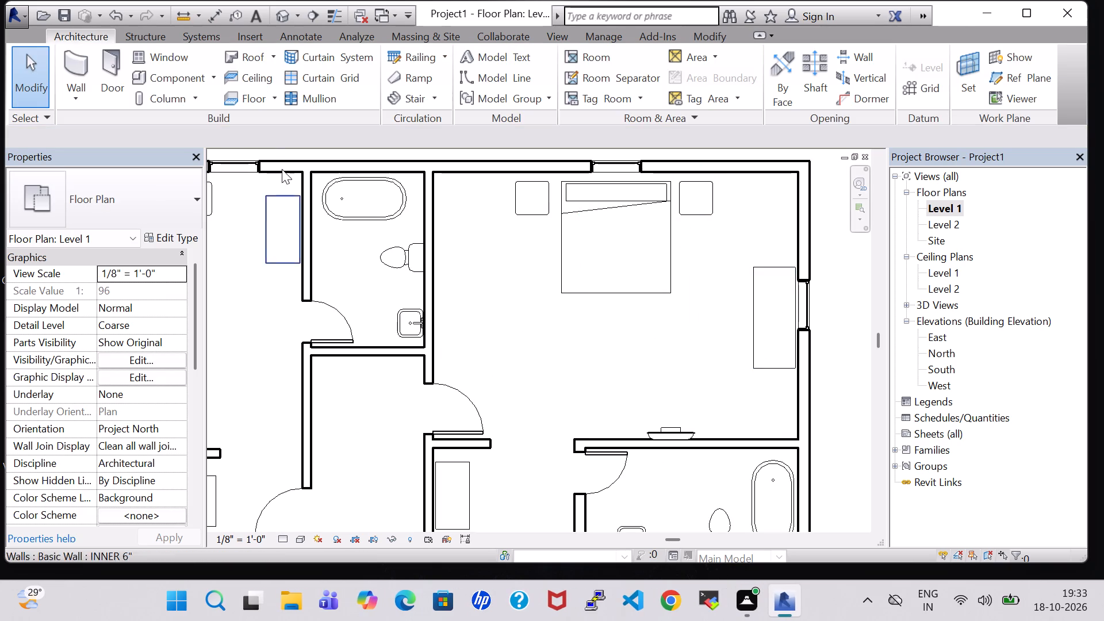
Save the project as Project61 in the work folder on the Desktop.
left_click(170, 81)
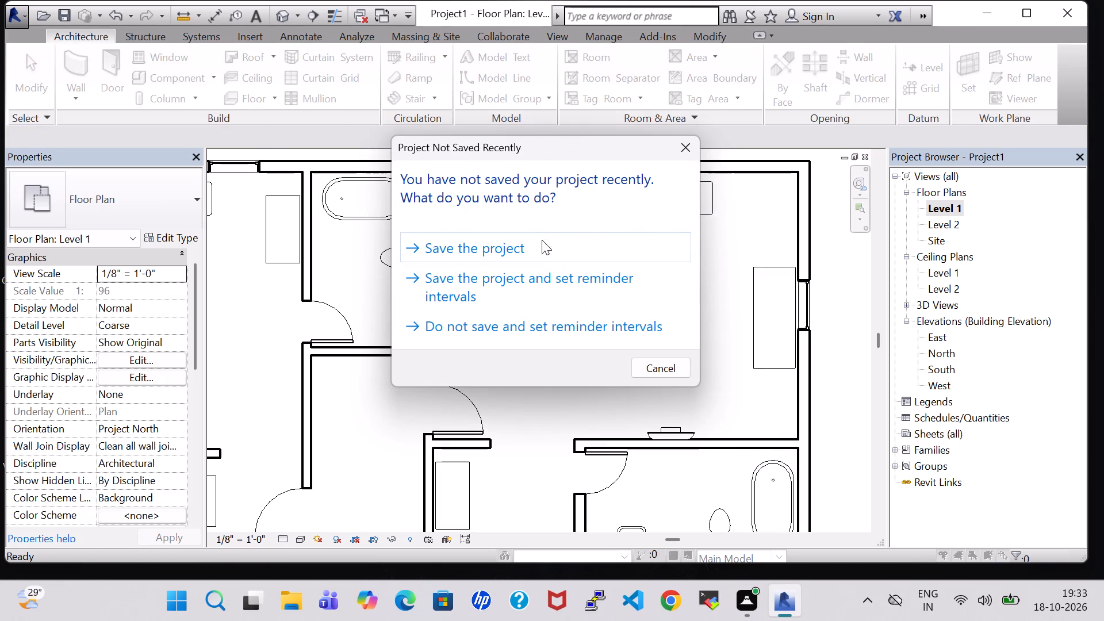
left_click(526, 242)
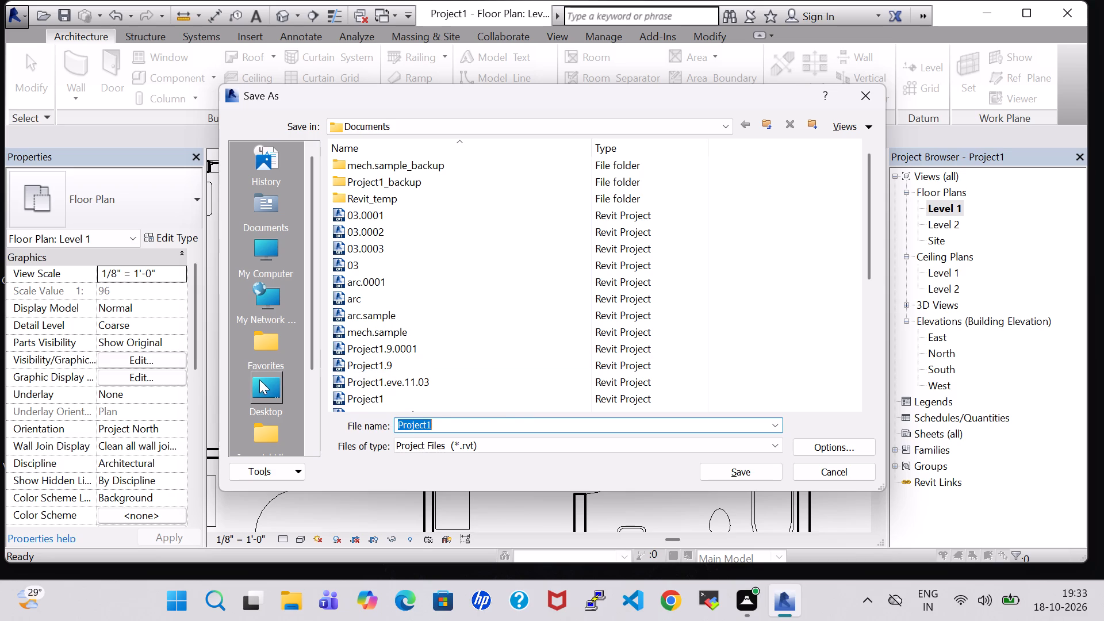
left_click(261, 379)
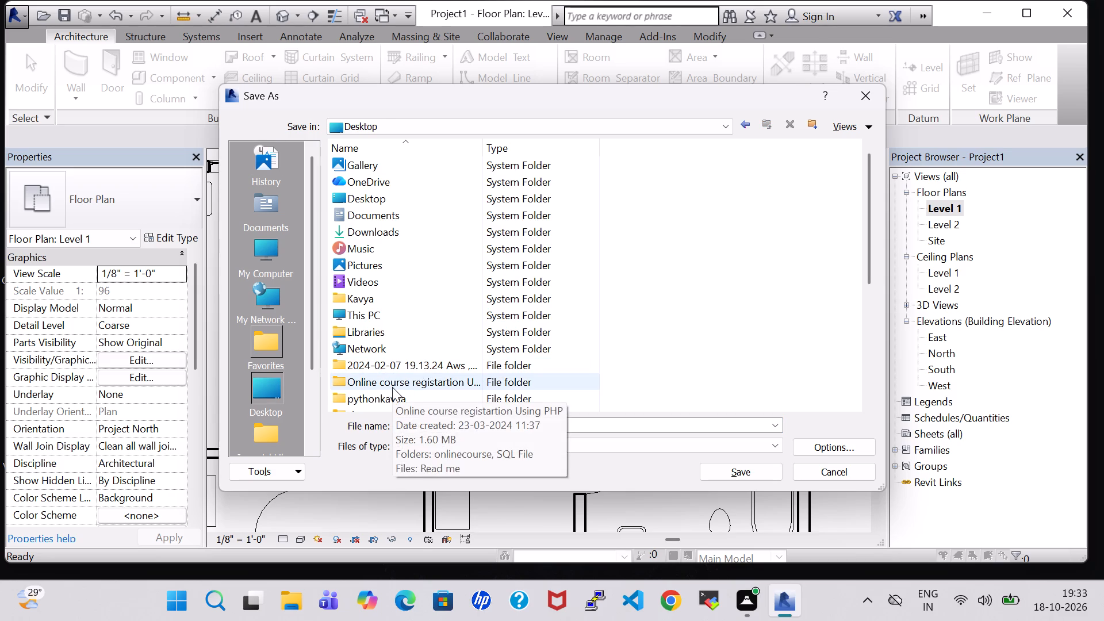
scroll(392, 387, "up", 1)
scroll(398, 377, "down", 3)
double_click(371, 333)
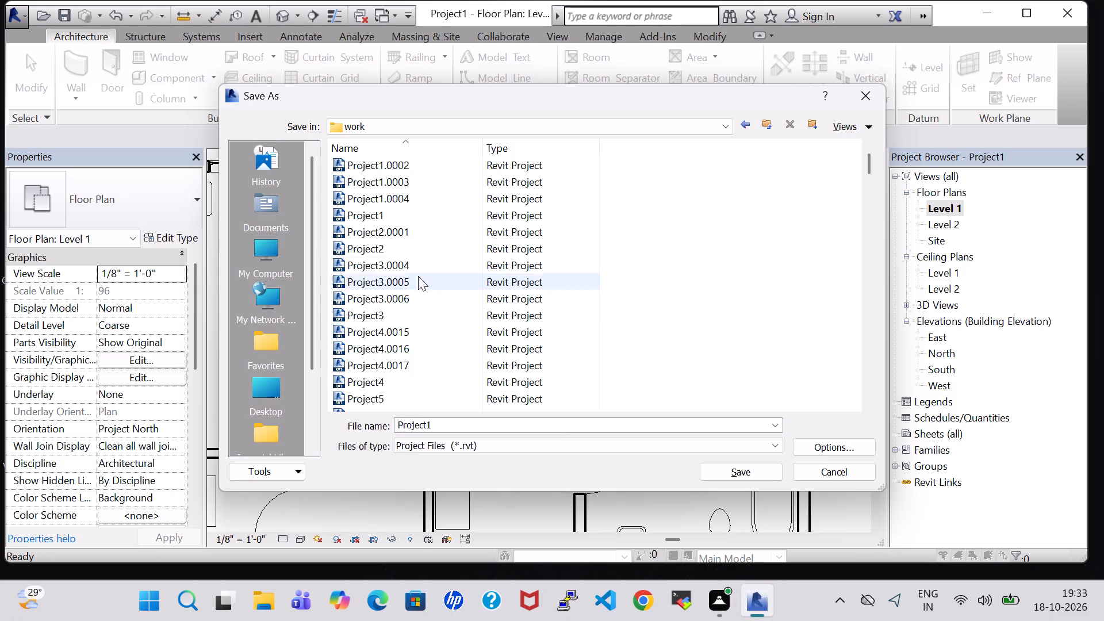
scroll(427, 275, "down", 20)
scroll(427, 275, "down", 20)
scroll(427, 275, "down", 4)
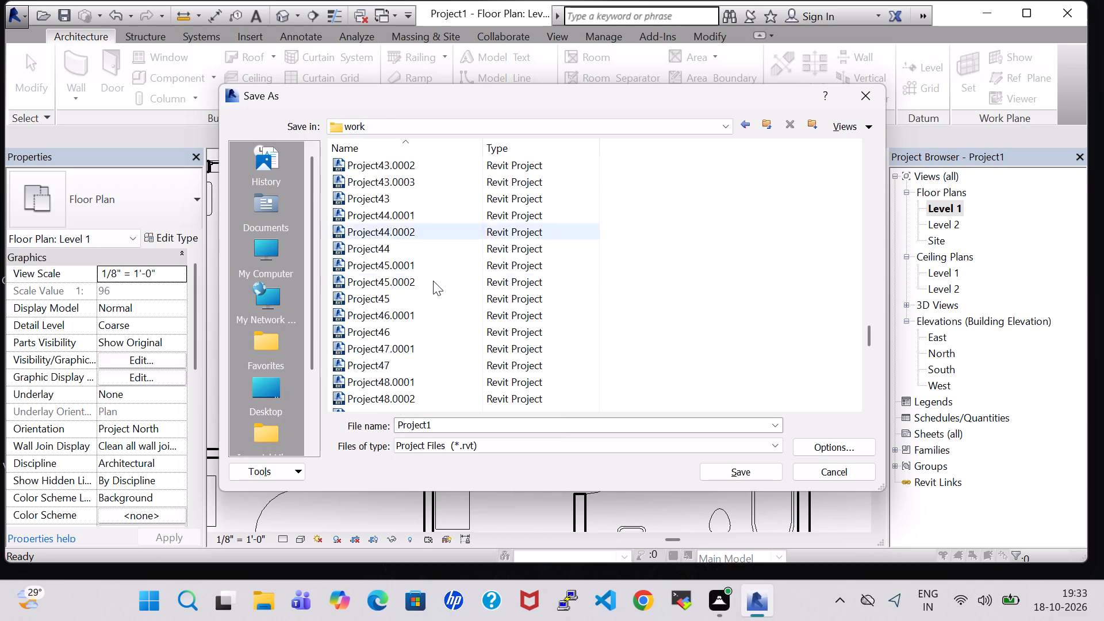
scroll(433, 281, "down", 14)
left_click(466, 424)
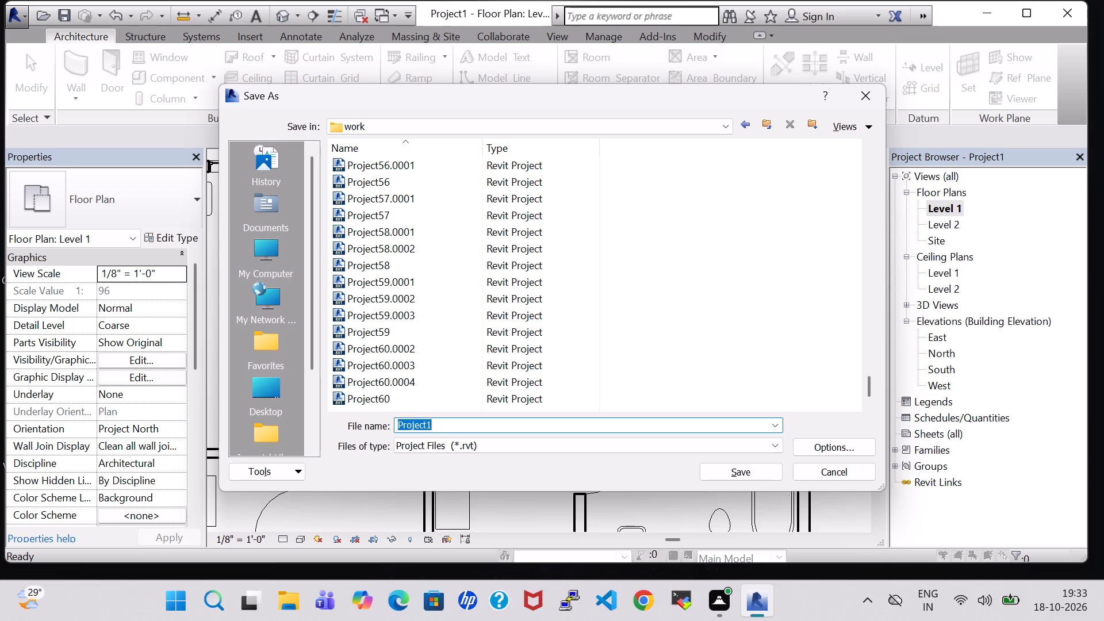
left_click(453, 424)
key("BackSpace")
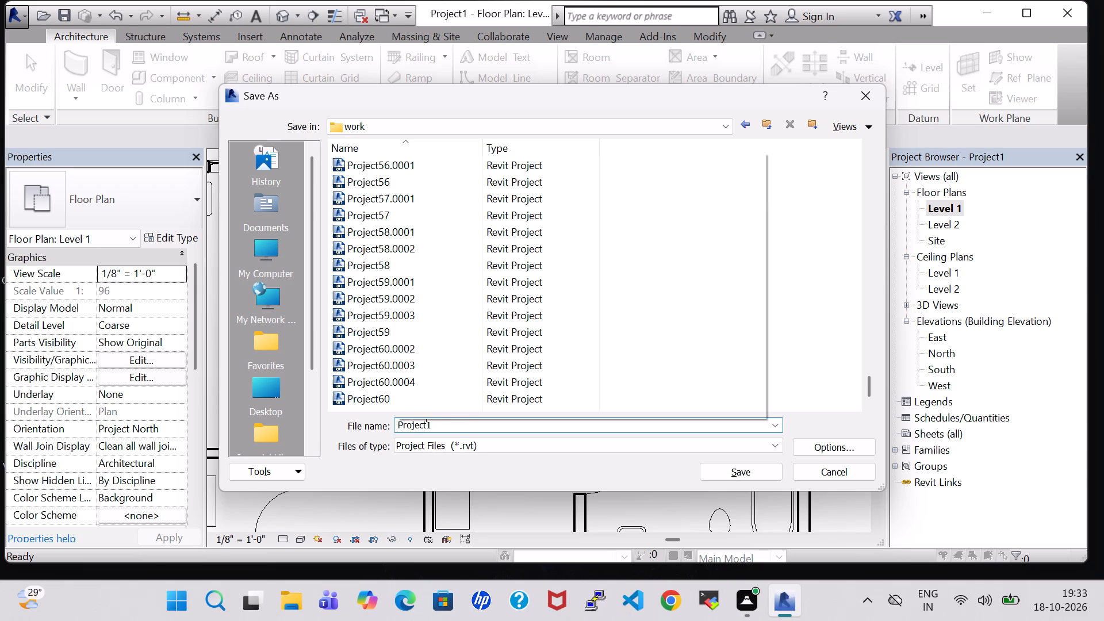
type("61")
left_click(715, 464)
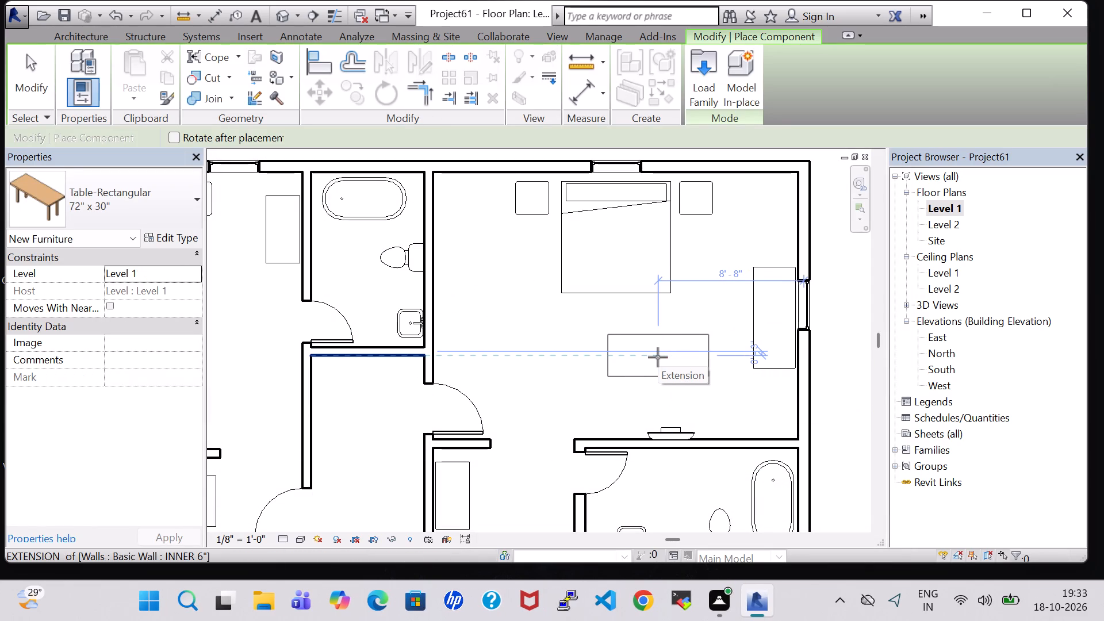
key("Escape")
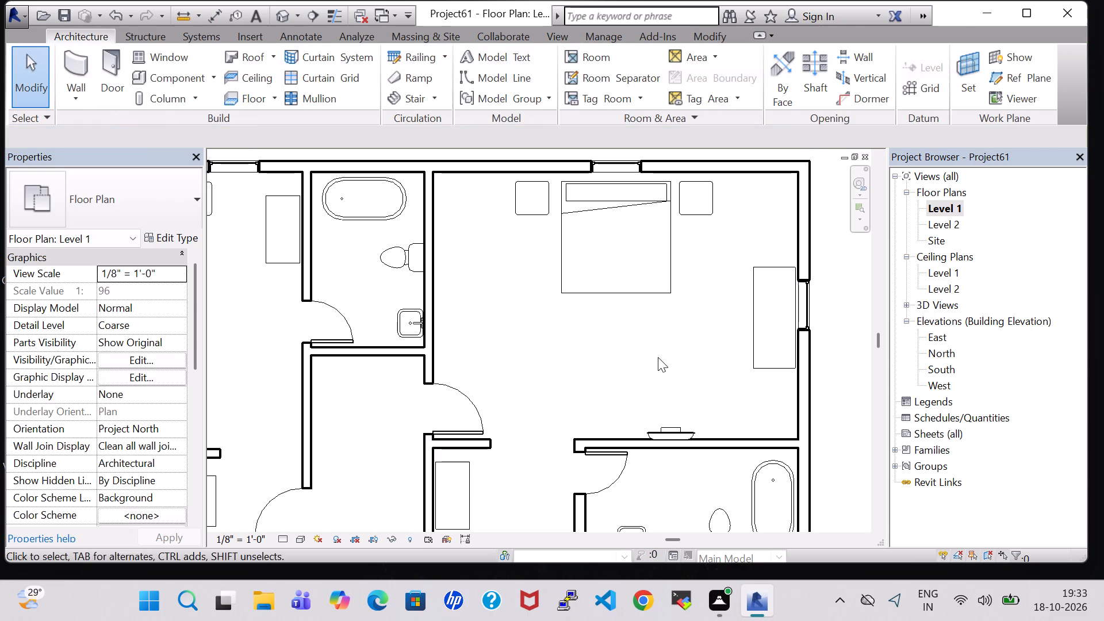
Load the Chair-Corbu family from the Seating folder of the Furniture library.
left_click(180, 68)
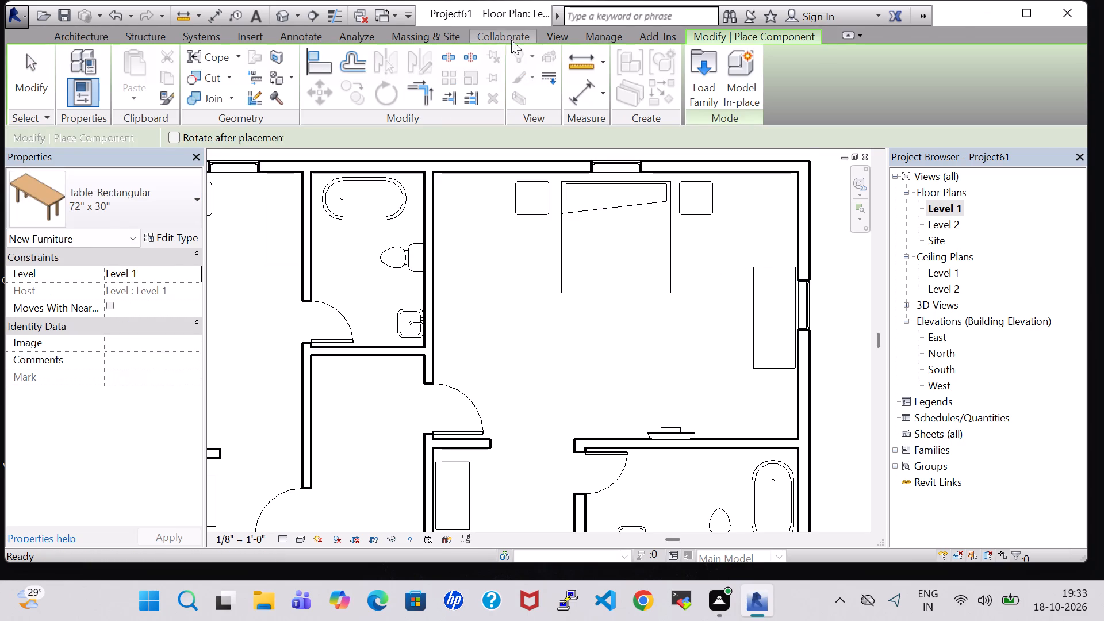
left_click(693, 75)
double_click(643, 394)
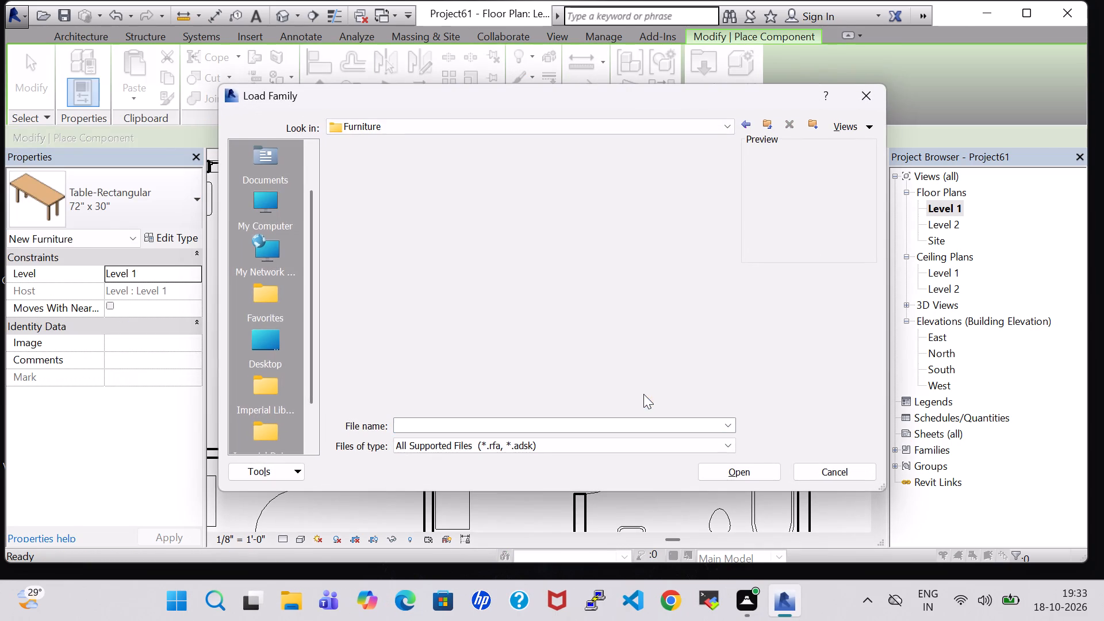
double_click(428, 203)
left_click(564, 189)
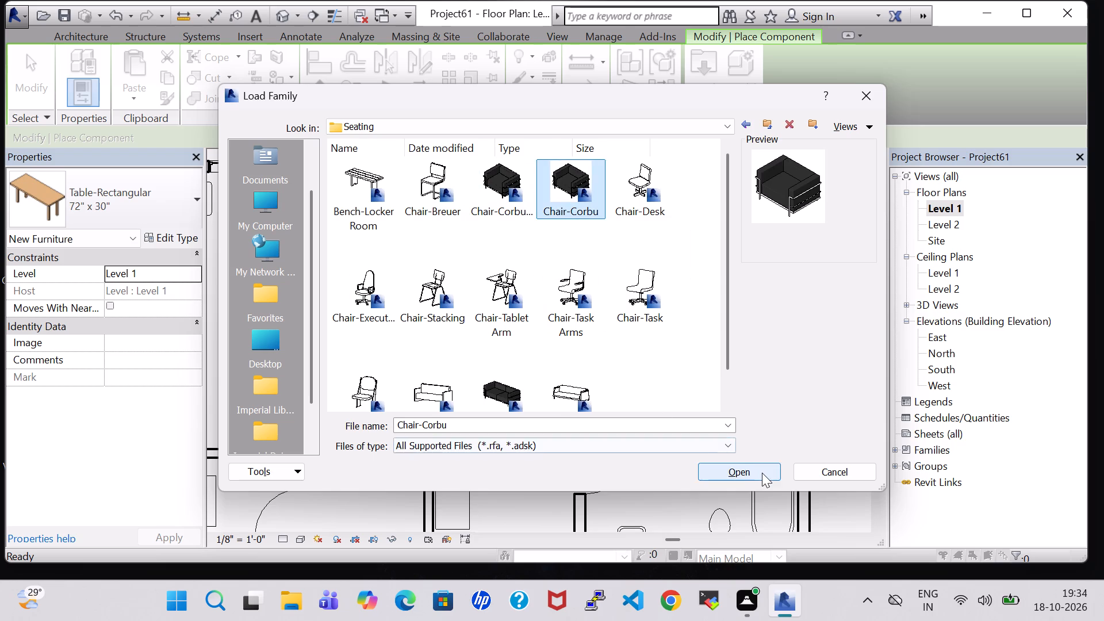
left_click(762, 473)
Place a Chair-Corbu chair facing west against the northeast bedroom's east wall, just north of the rectangular table.
key("space")
key("space")
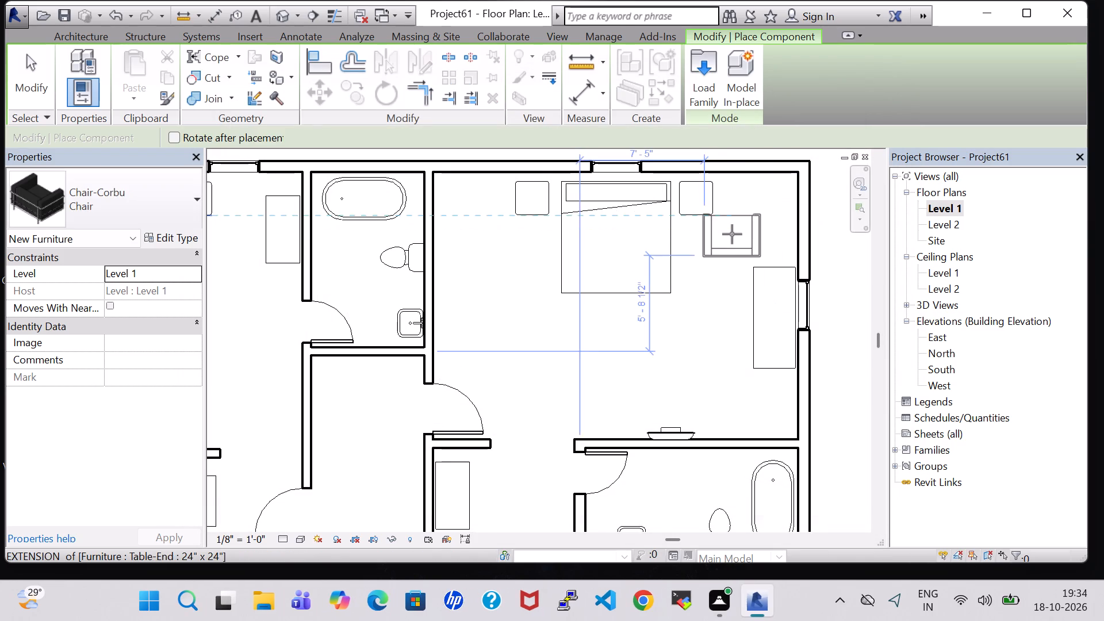
key("space")
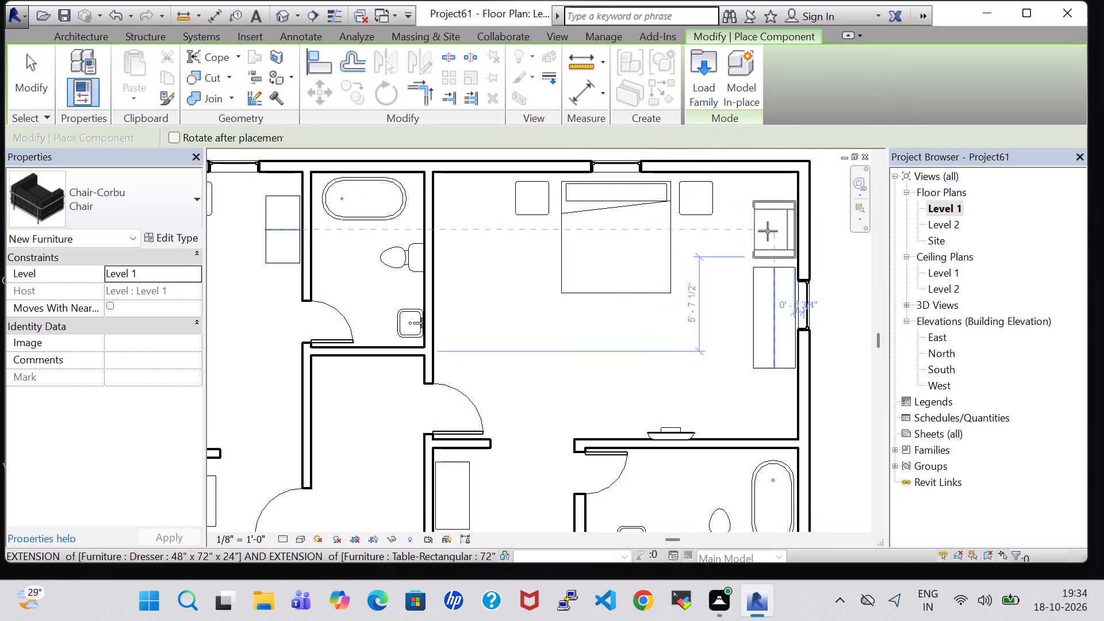
scroll(769, 232, "up", 2)
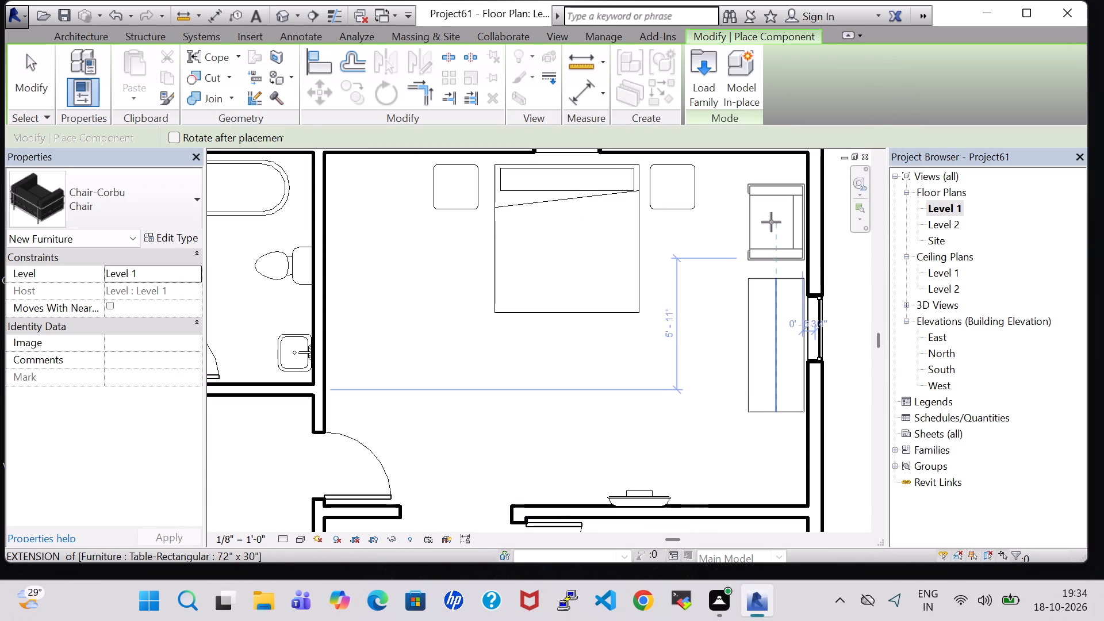
left_click(771, 222)
key("Escape")
key("Escape")
scroll(761, 224, "down", 3)
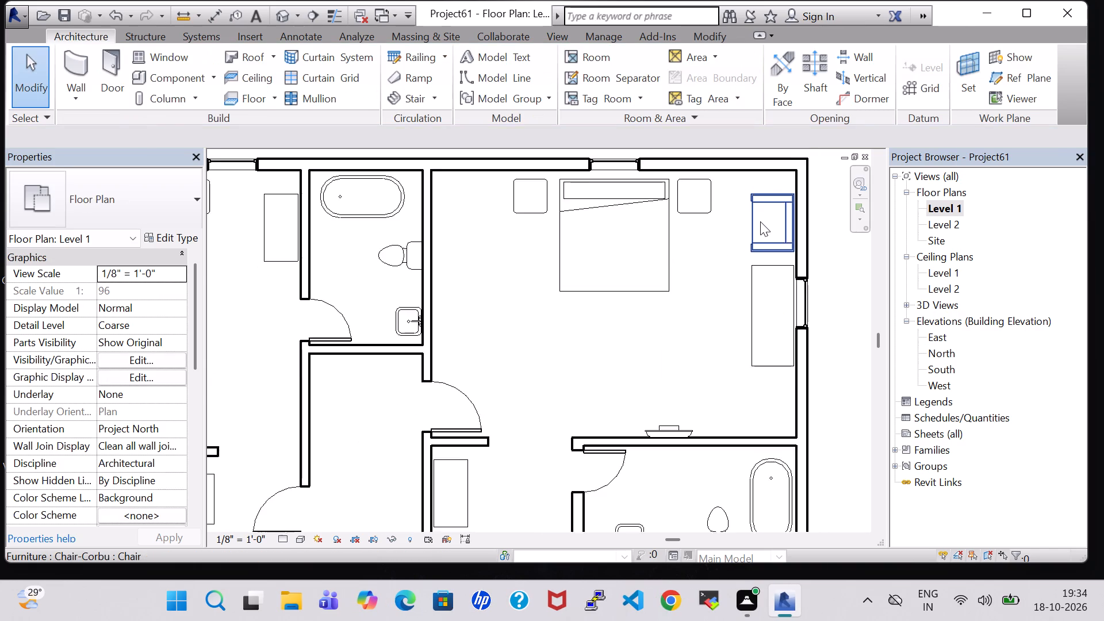
scroll(760, 221, "down", 1)
key("Escape")
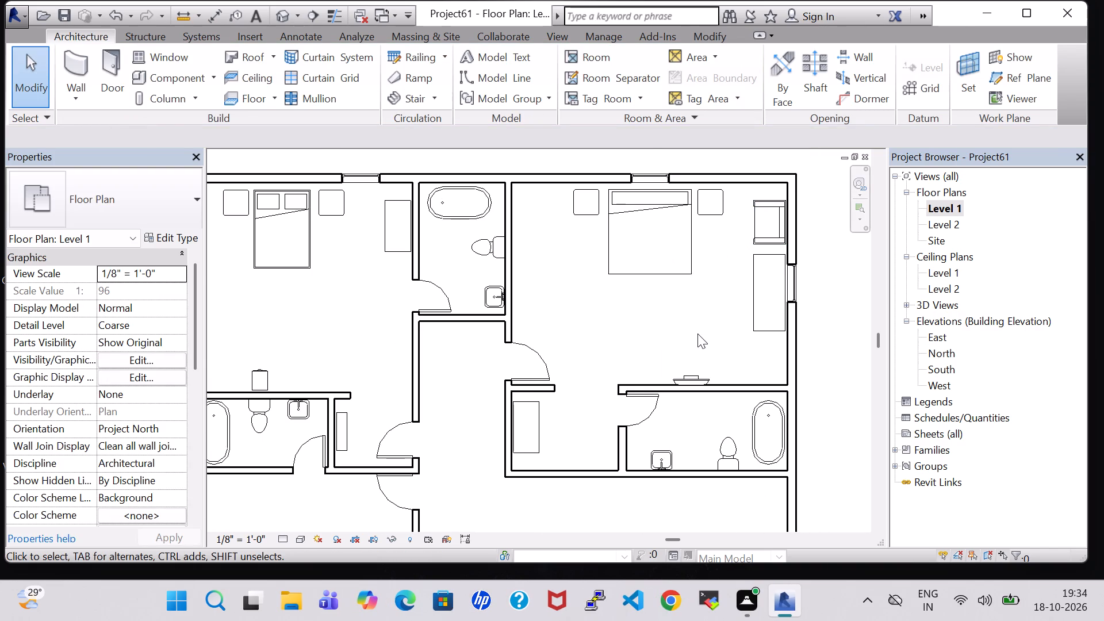
scroll(697, 333, "down", 2)
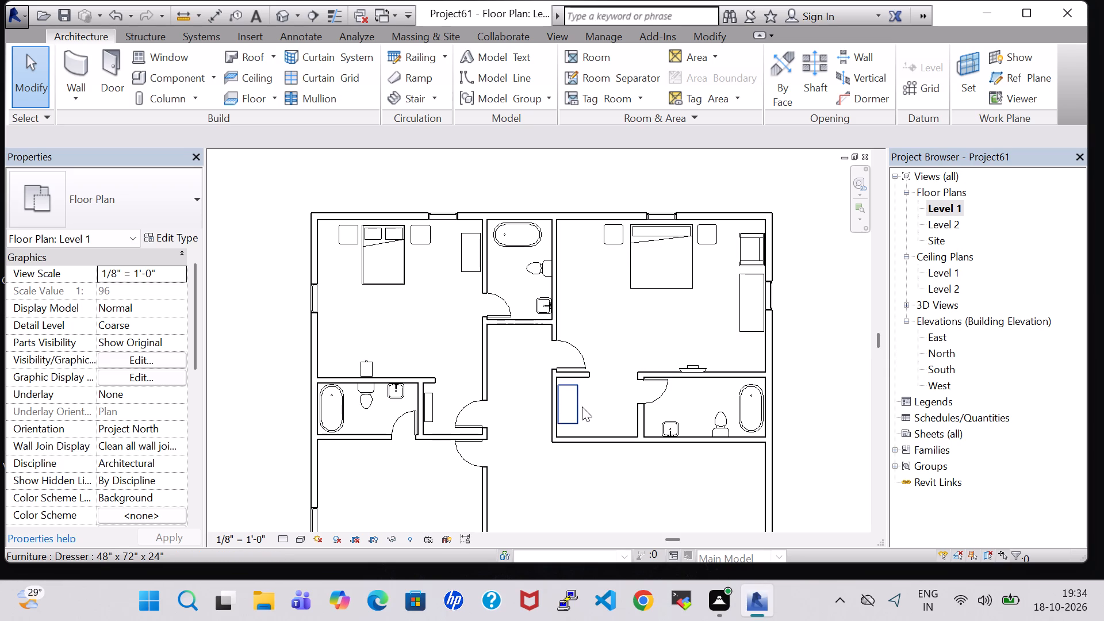
Examine the furnished bedrooms and bathrooms in the 3D view from the top and at an angle, and return to the Level 1 floor plan.
left_click(283, 9)
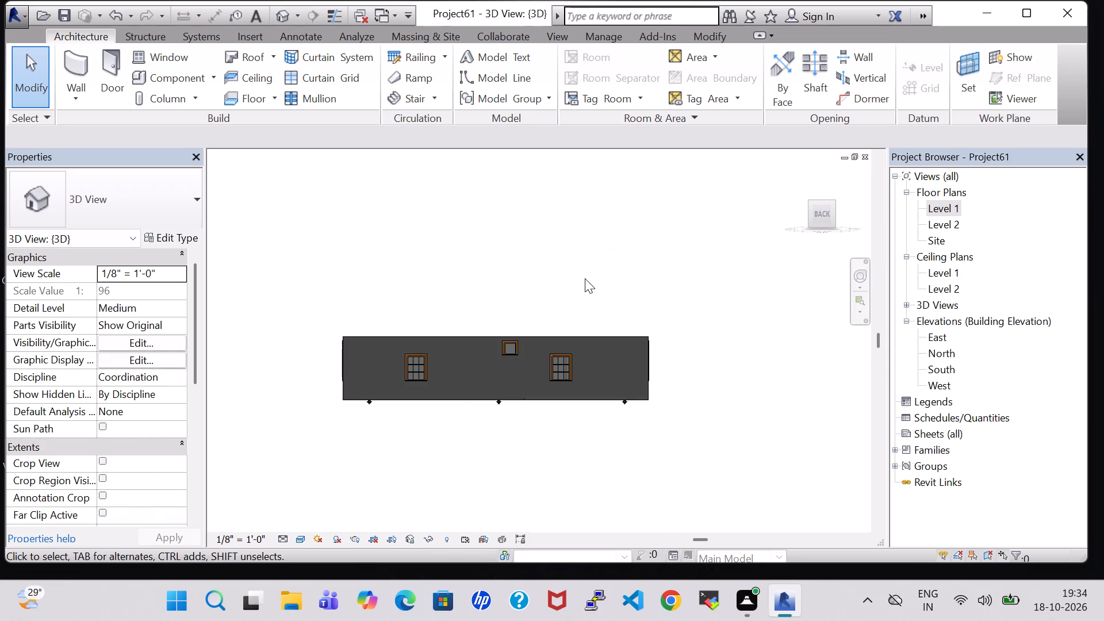
left_click(819, 194)
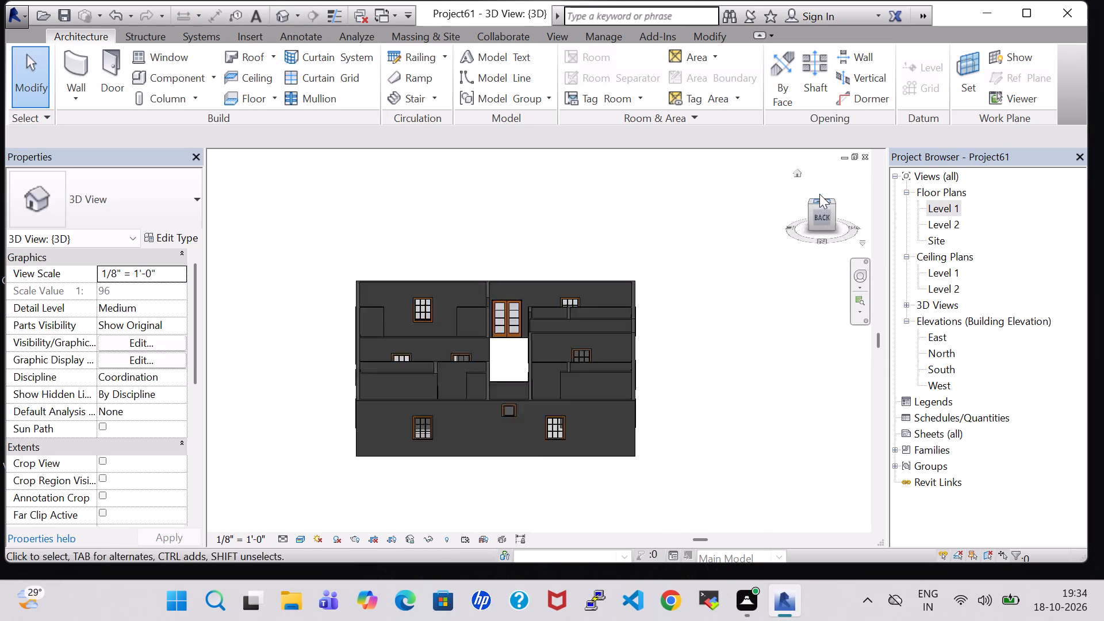
scroll(609, 369, "up", 8)
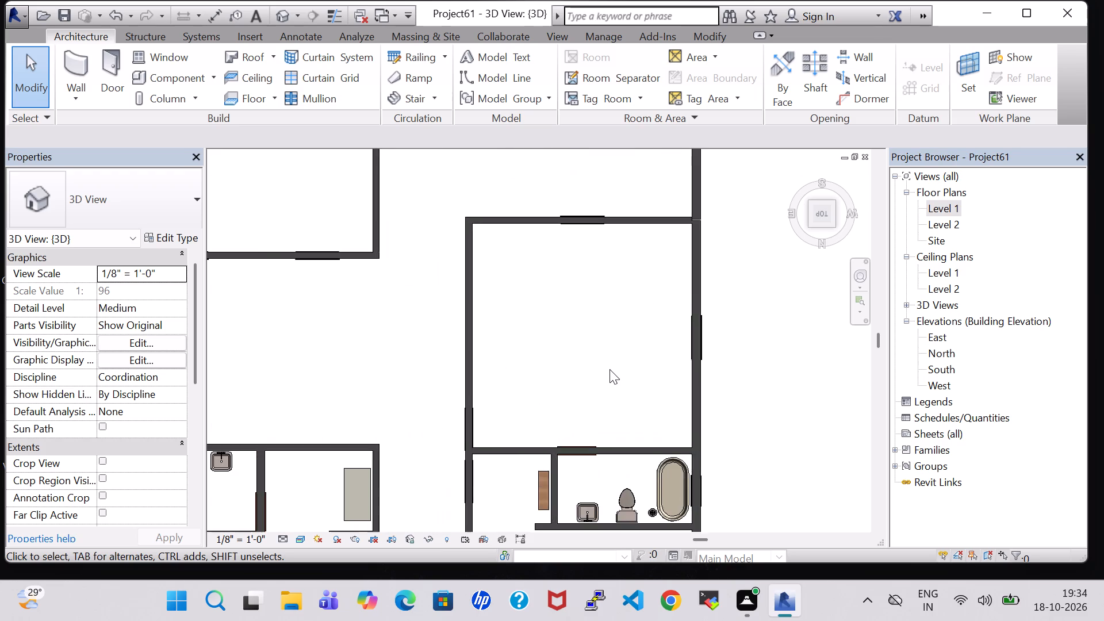
scroll(609, 370, "up", 1)
middle_click_drag(609, 370, 662, 237)
scroll(617, 402, "down", 3)
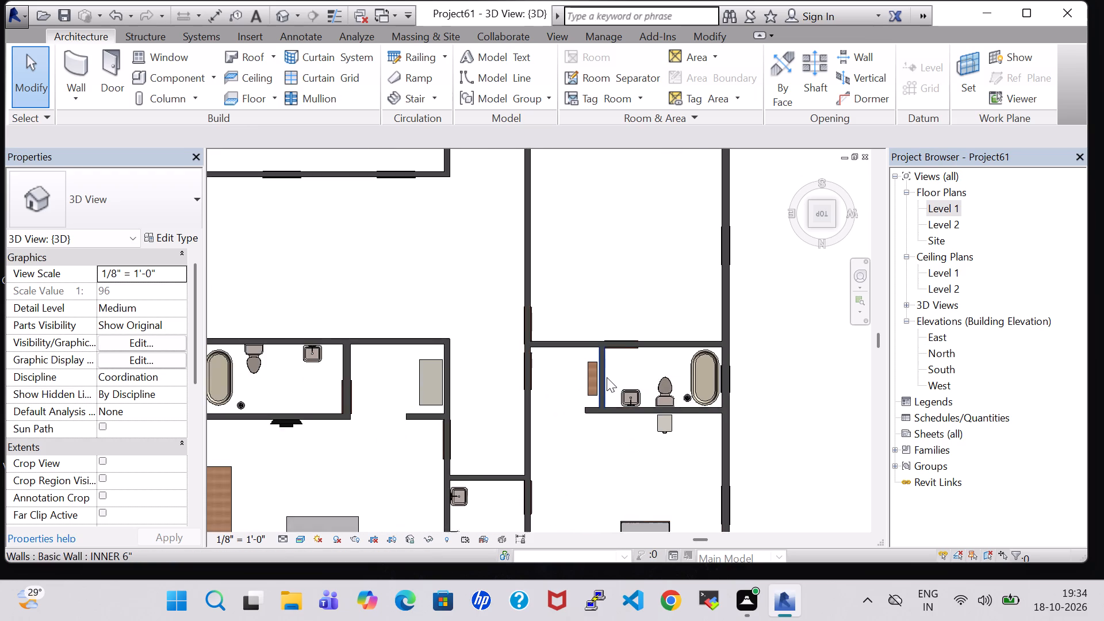
scroll(607, 377, "down", 1)
middle_click_drag(606, 436, 590, 300)
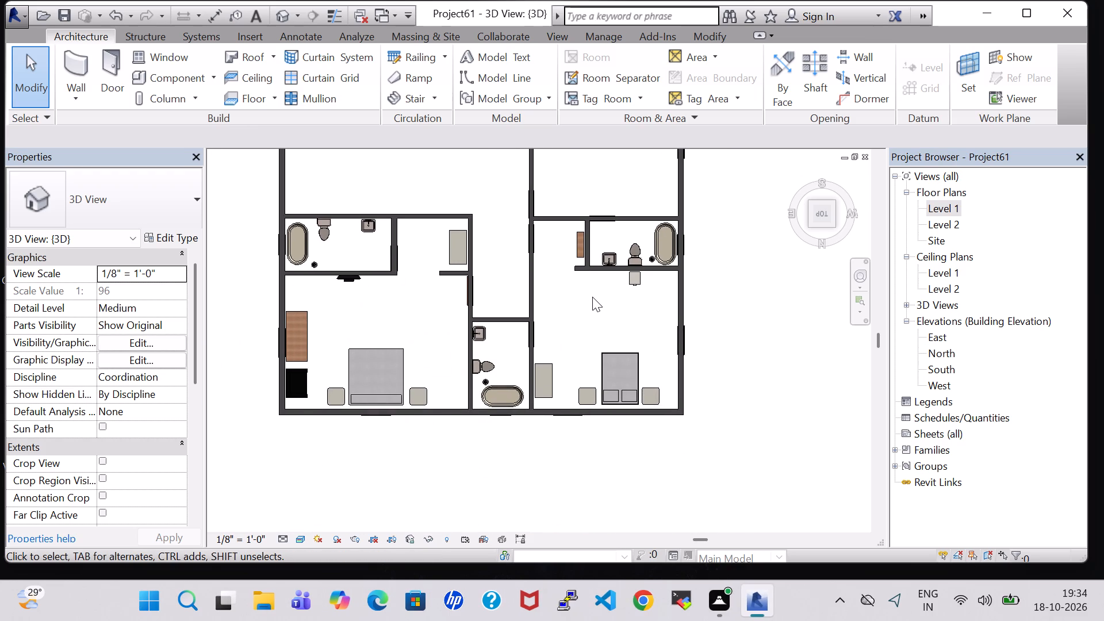
scroll(396, 312, "up", 3)
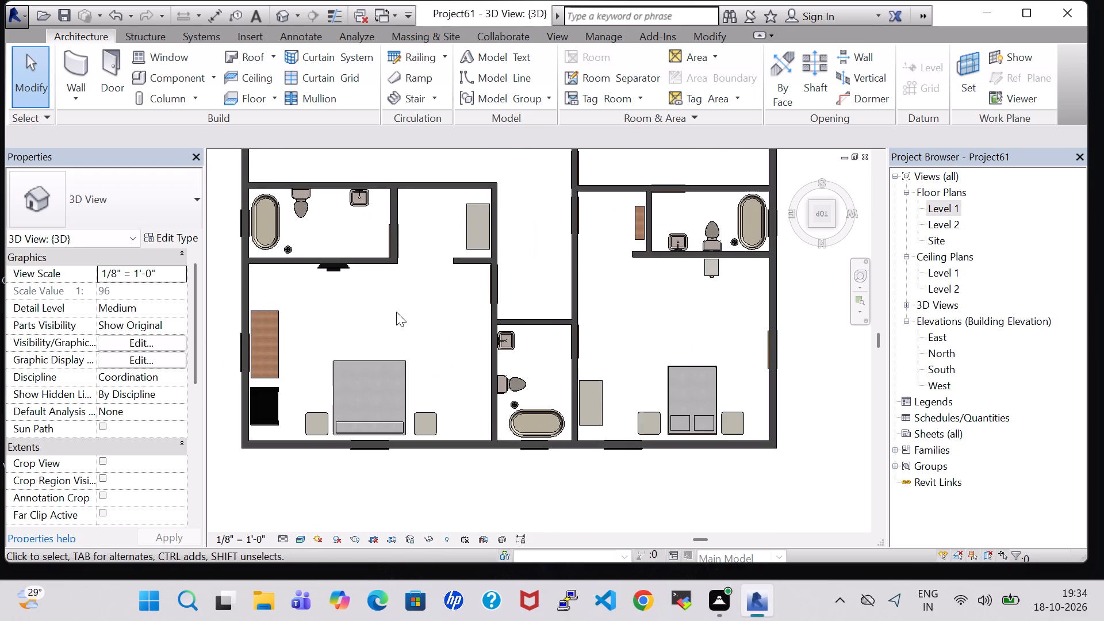
scroll(396, 312, "up", 1)
middle_click_drag(396, 312, 447, 229, "shift")
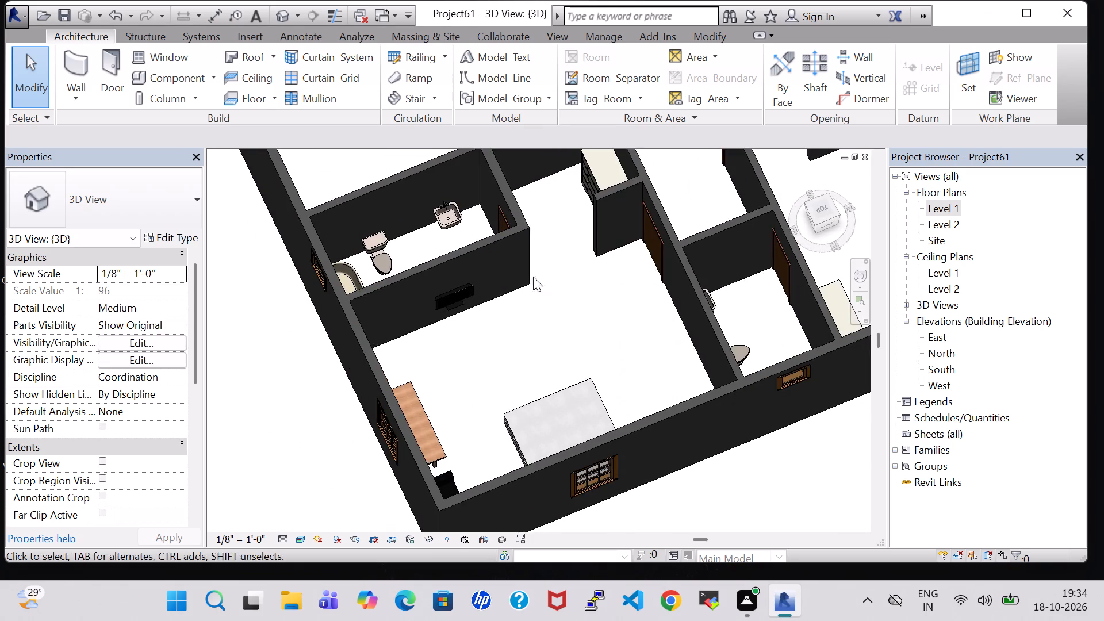
middle_click_drag(558, 292, 573, 269, "shift")
left_click(940, 212)
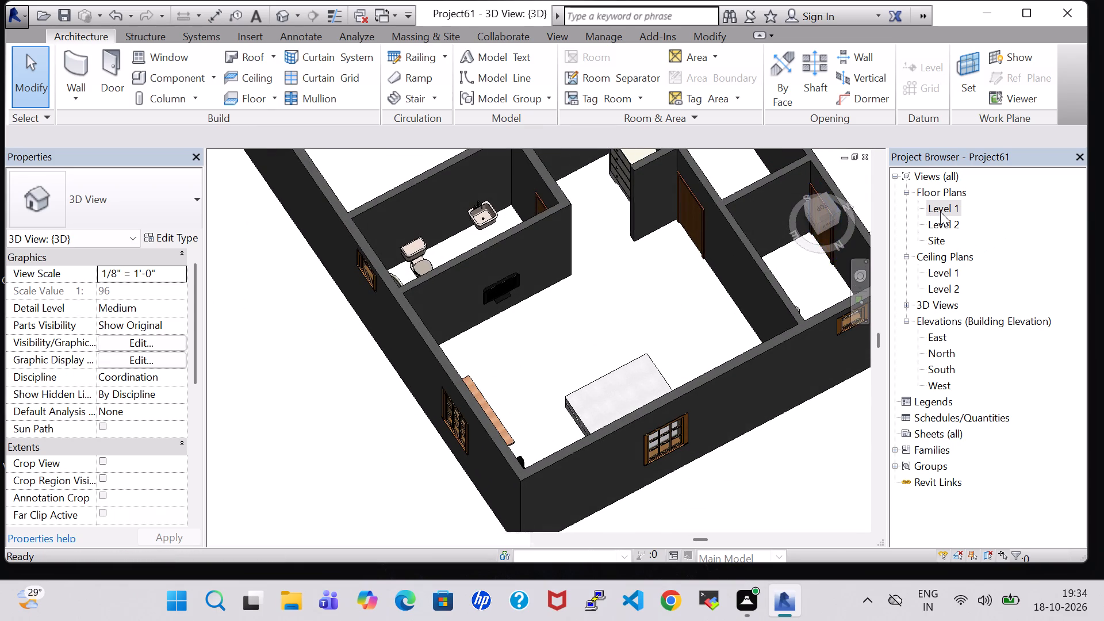
left_click(940, 212)
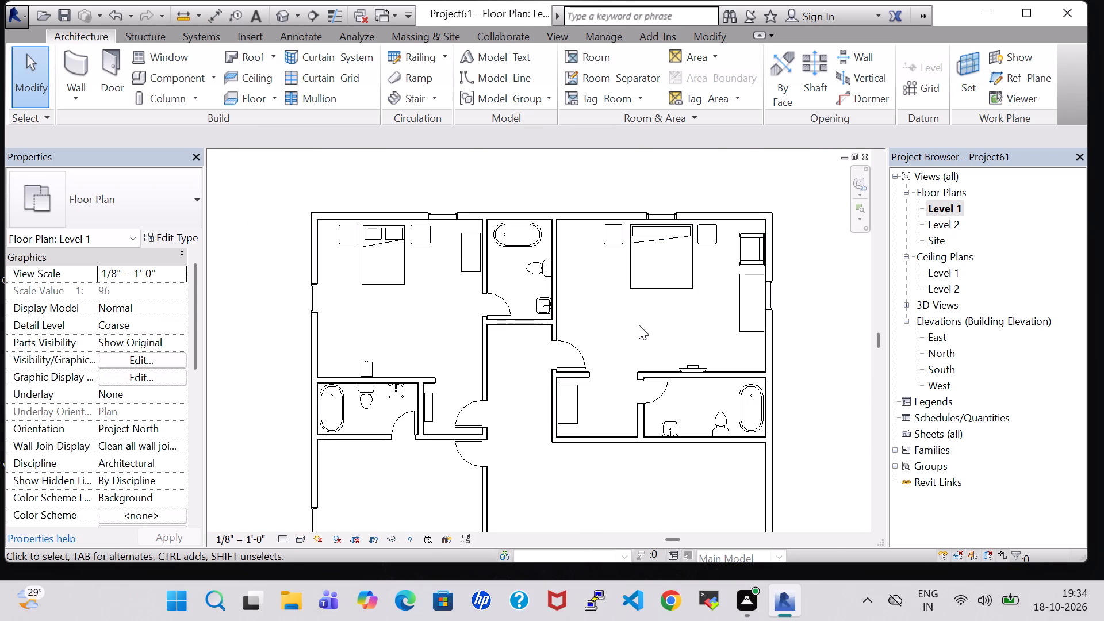
left_click(283, 7)
middle_click_drag(618, 277, 589, 312, "shift")
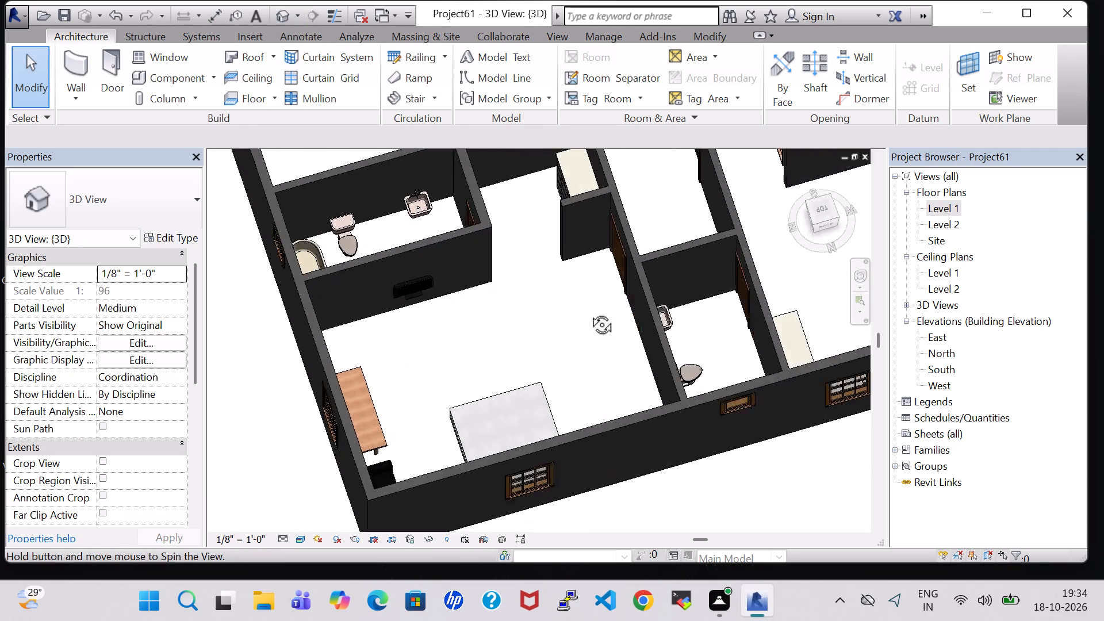
middle_click_drag(589, 312, 597, 381, "shift")
double_click(940, 206)
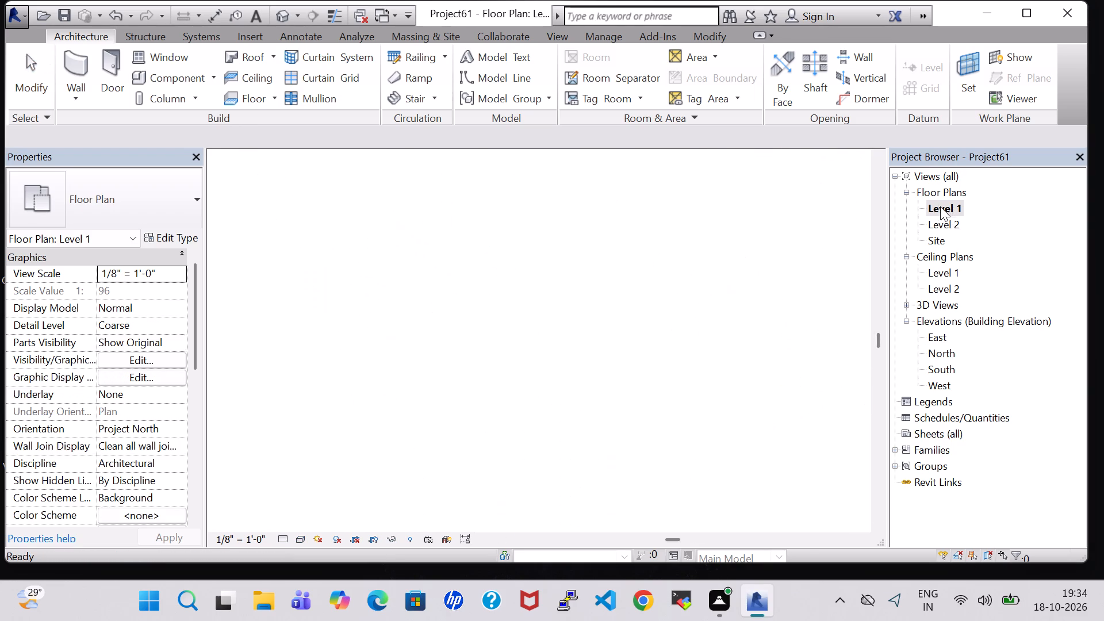
Place tagged rooms in the two northern bedrooms, the bathroom between them, the west and east bathrooms, and the northeast bedroom's dresser alcove.
scroll(642, 316, "down", 2)
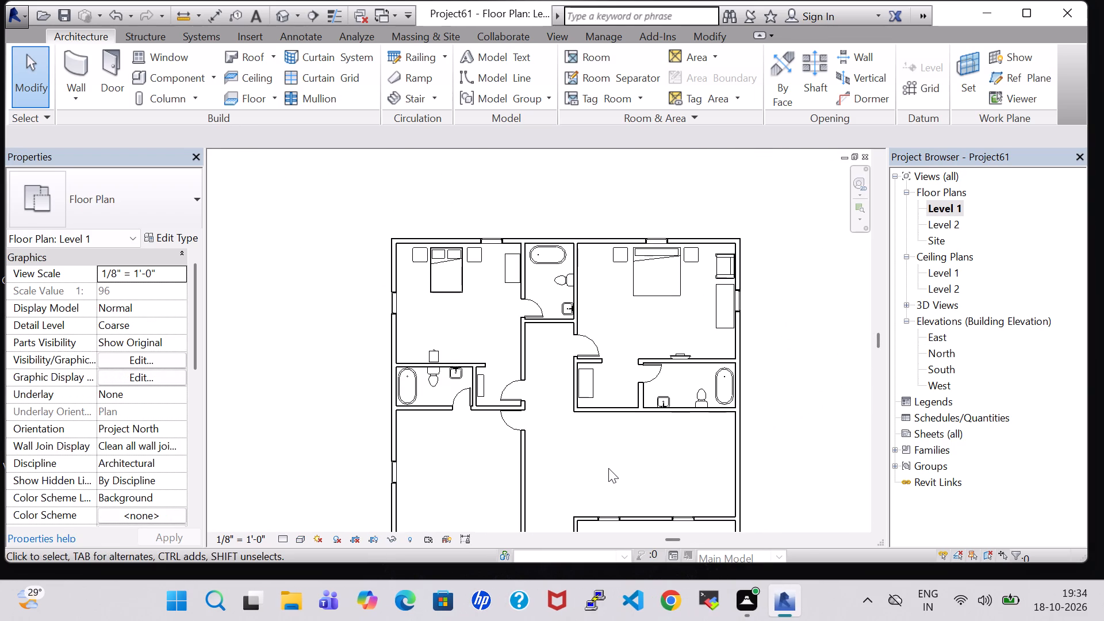
middle_click_drag(608, 469, 644, 404)
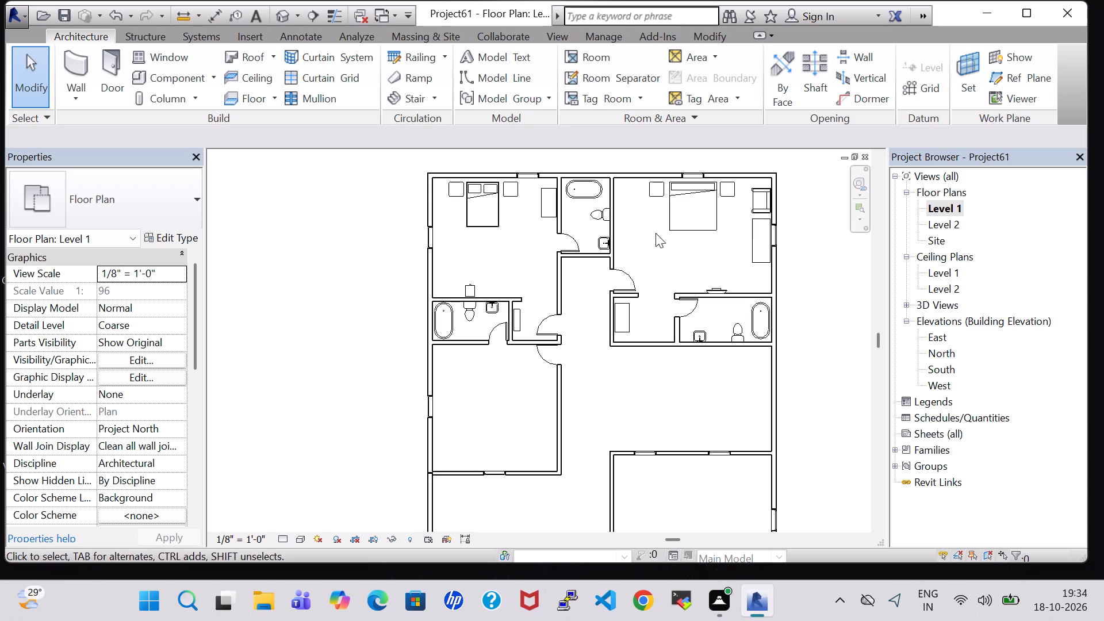
left_click(601, 57)
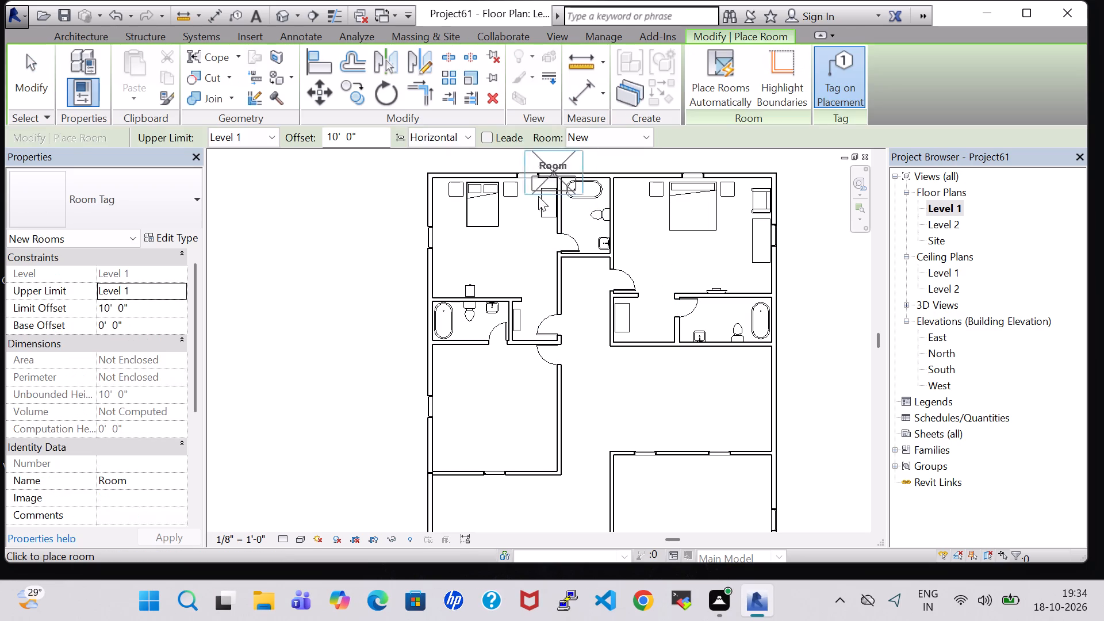
left_click(489, 244)
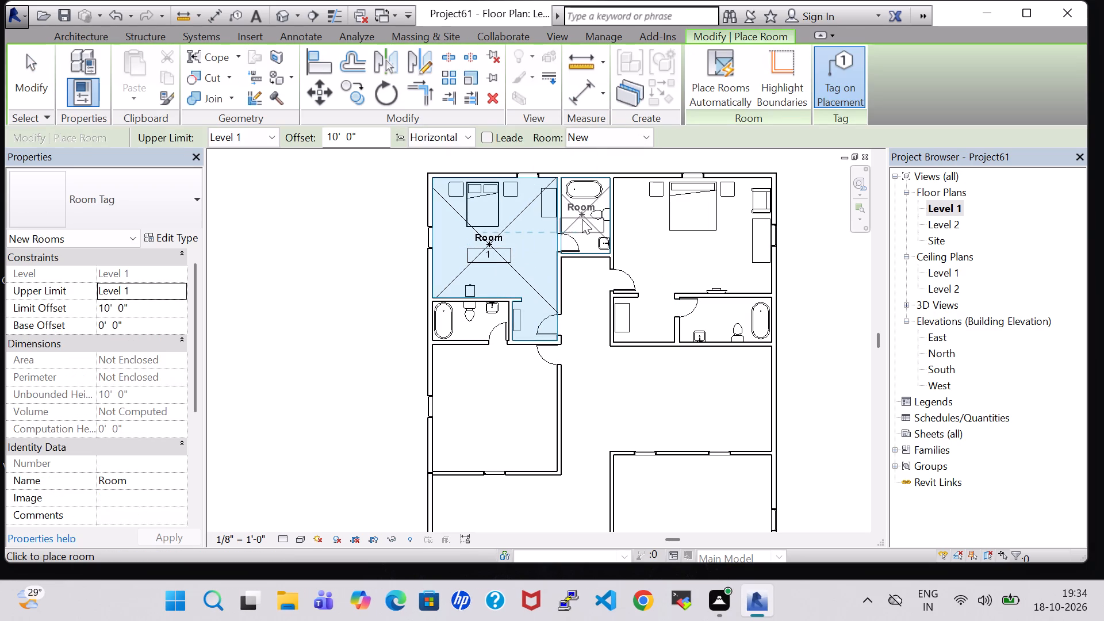
left_click(582, 219)
left_click(677, 234)
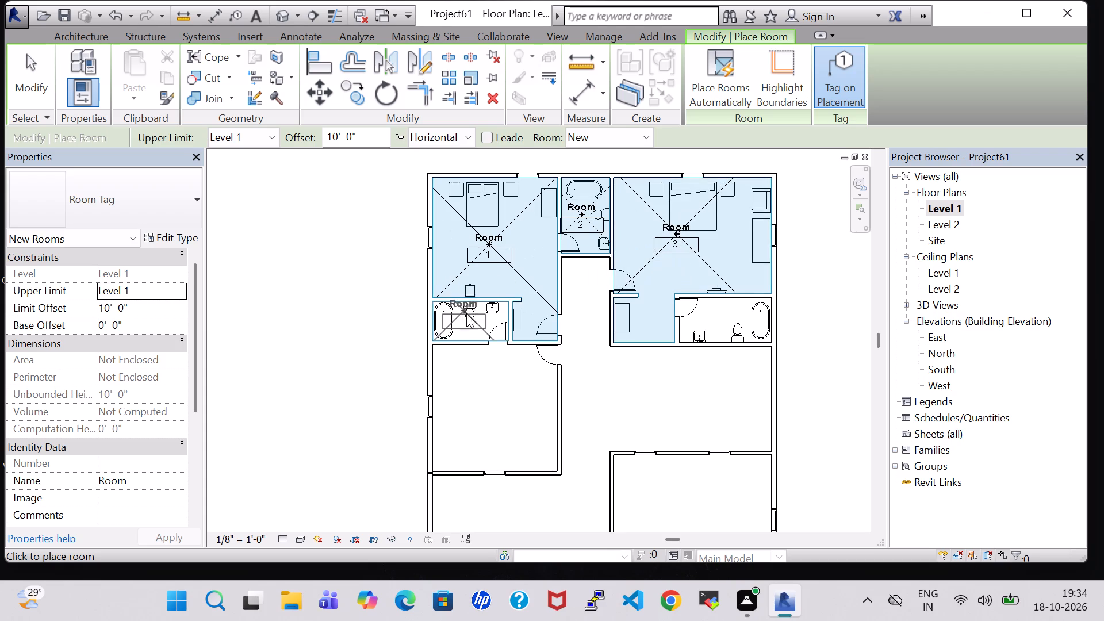
left_click(466, 321)
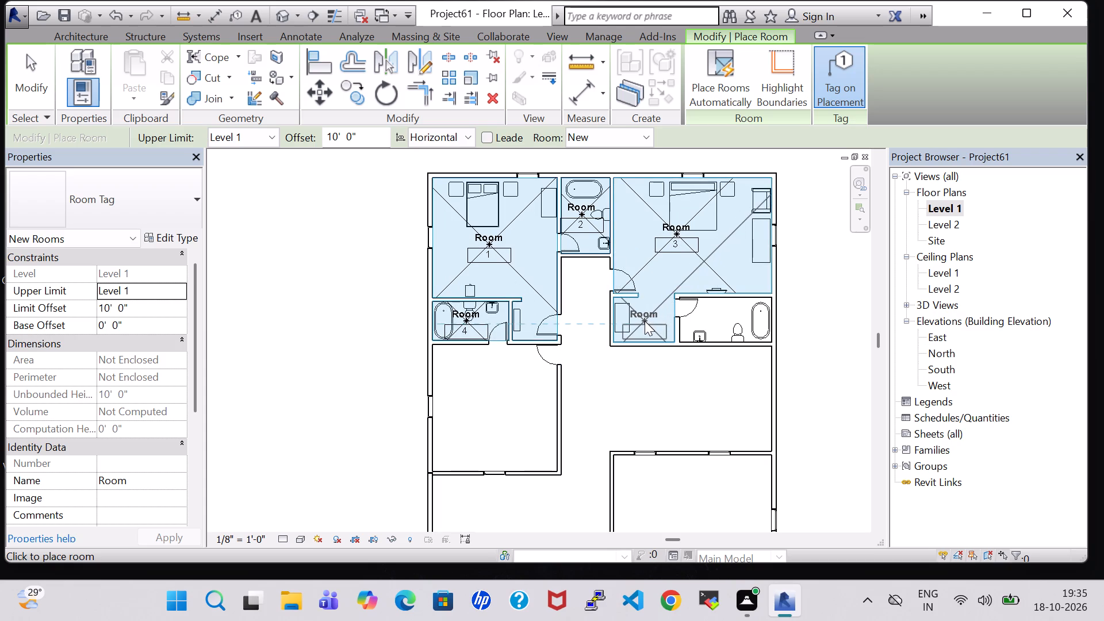
left_click(645, 321)
left_click(945, 544)
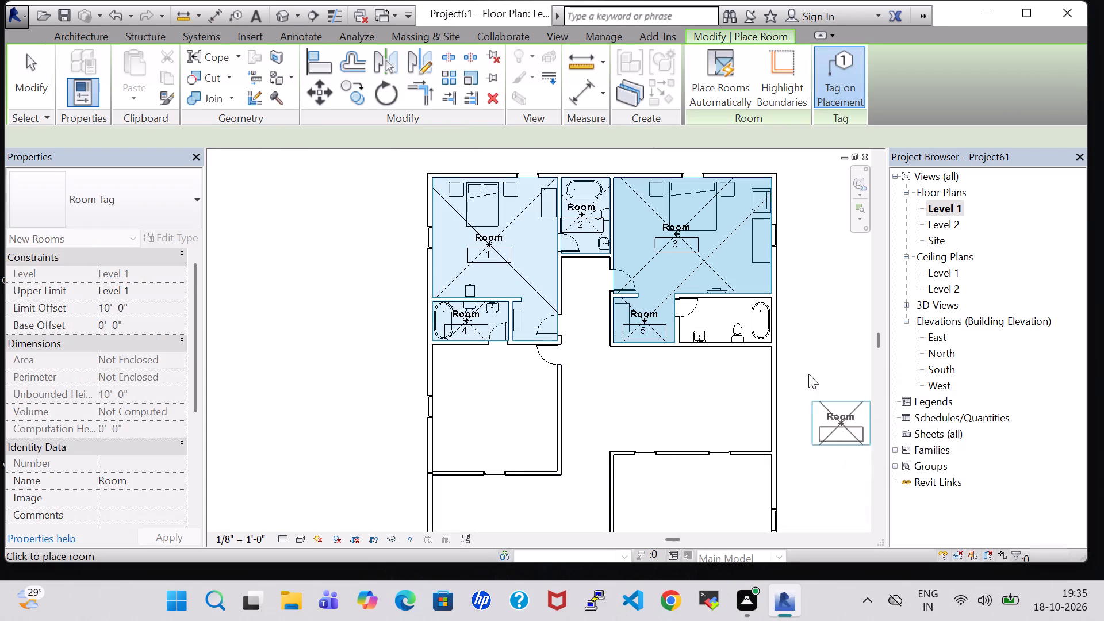
left_click(730, 325)
key("Escape")
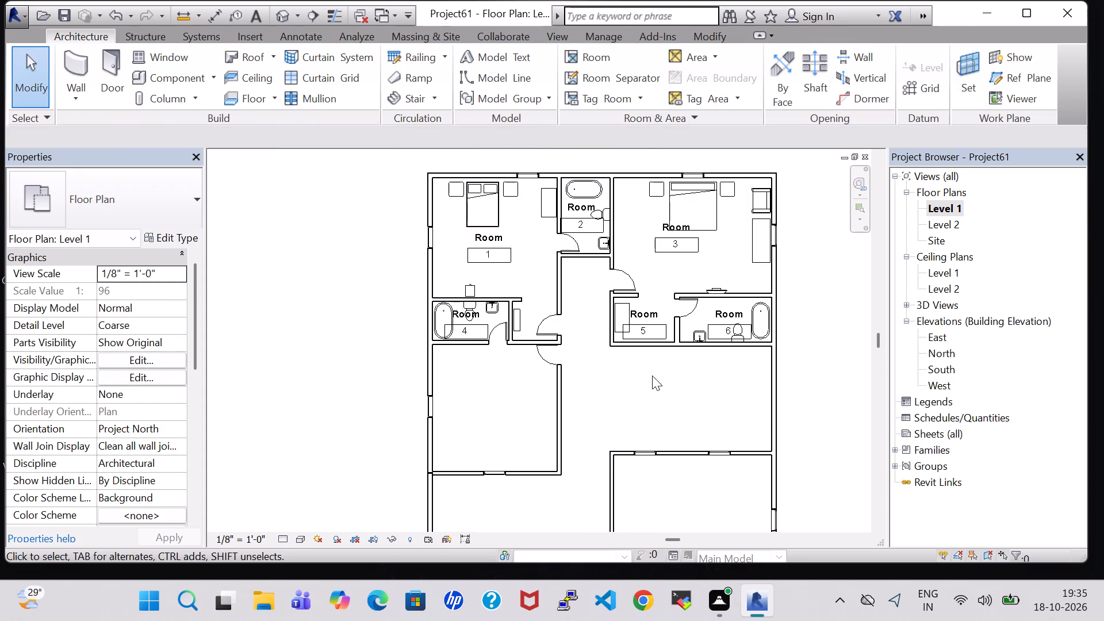
key("Escape")
Turn off Show Room Number in the type properties of the Room Tag.
left_click(486, 232)
left_click(155, 237)
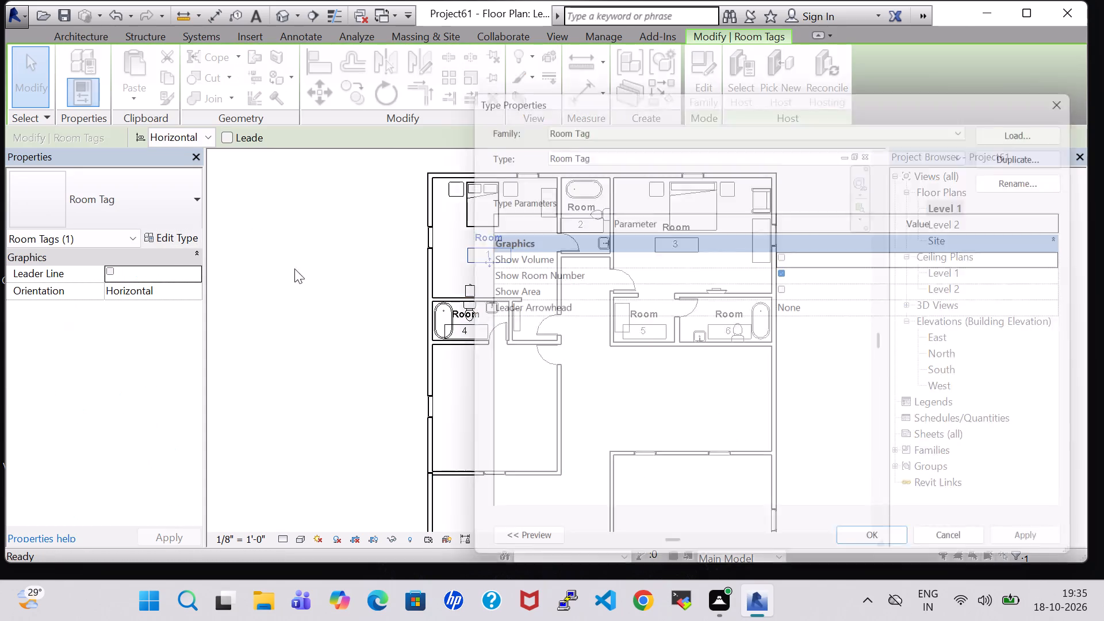
left_click(781, 274)
left_click(785, 271)
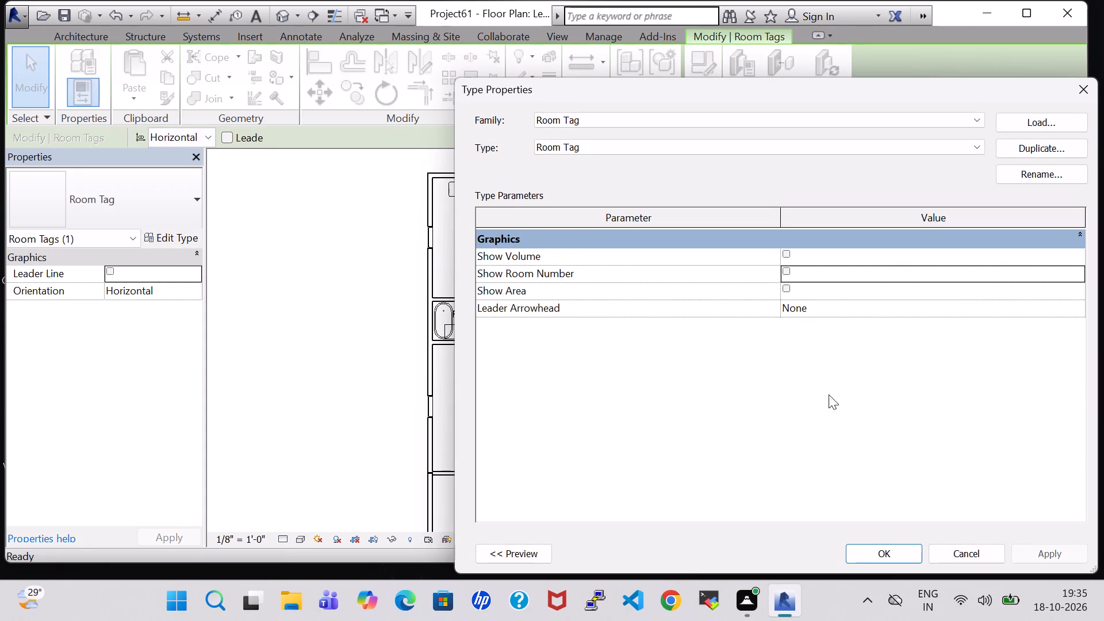
left_click(905, 549)
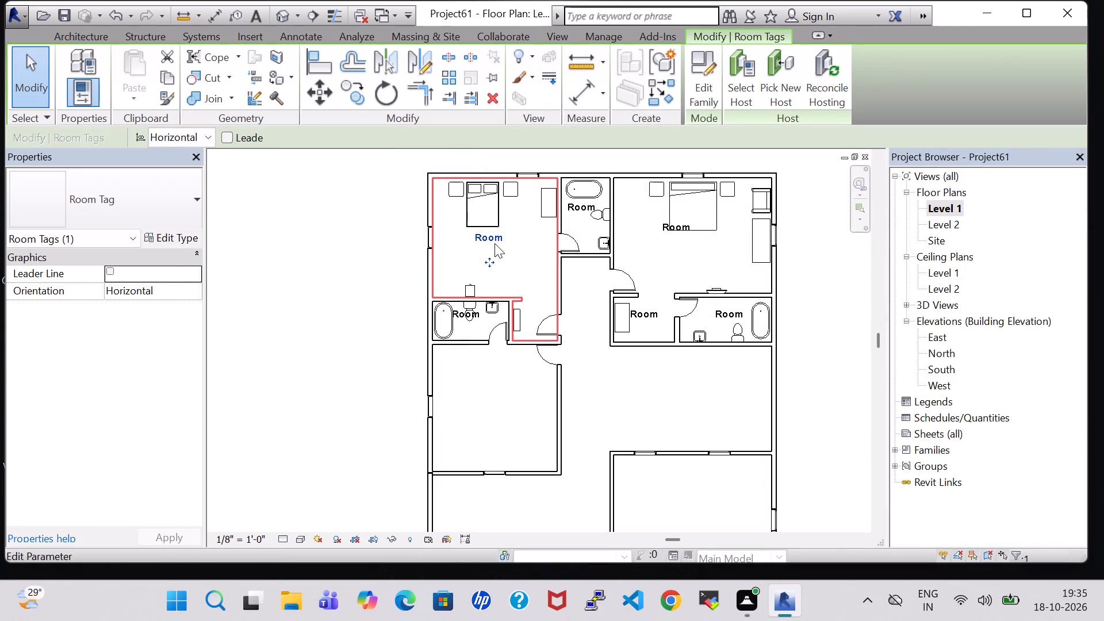
Name the northwest bedroom's room BEDROOM through its room tag.
left_click(494, 243)
key("BackSpace")
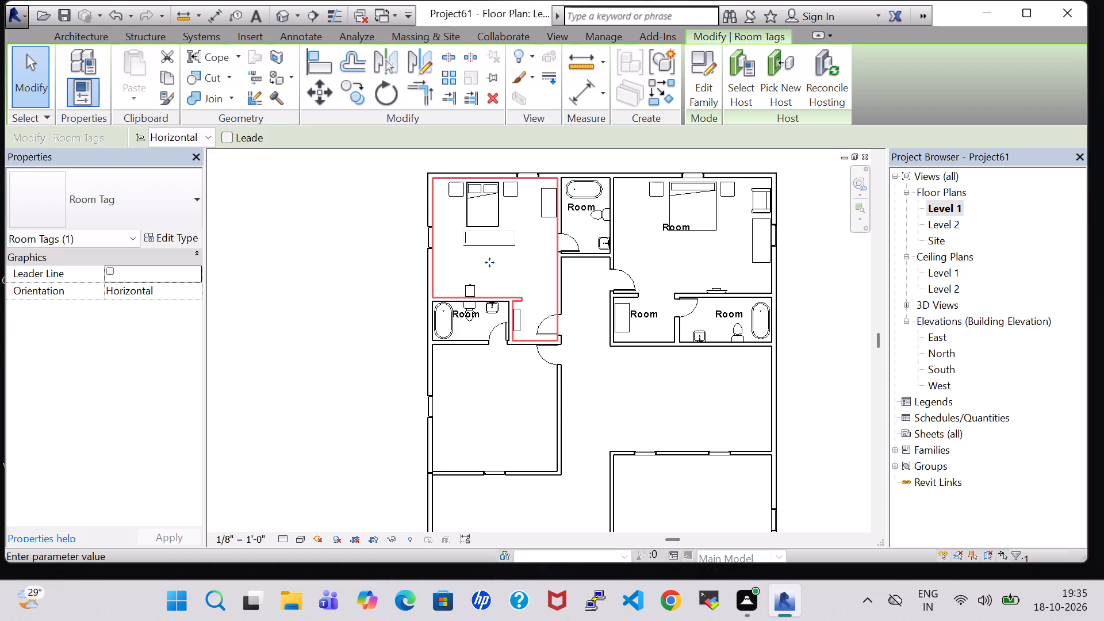
type("BEDROOM")
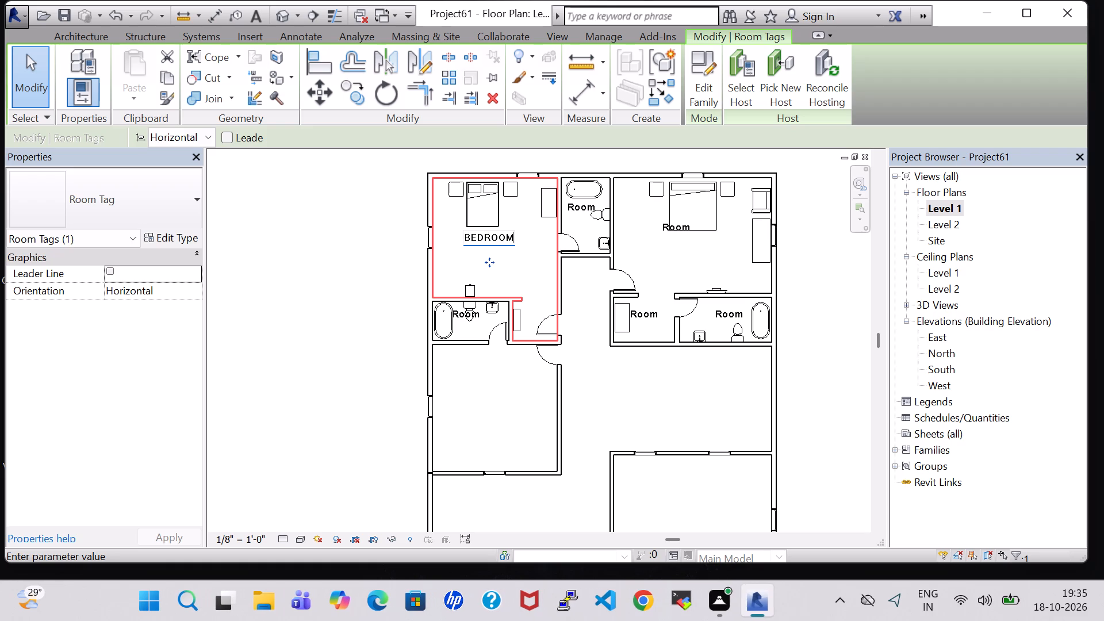
key("Return")
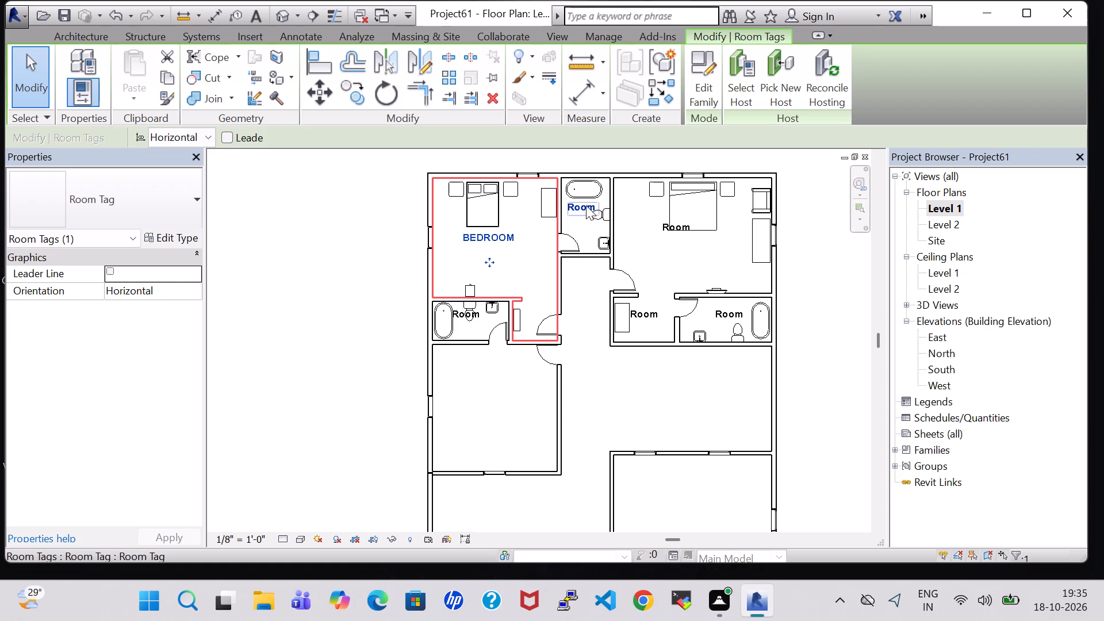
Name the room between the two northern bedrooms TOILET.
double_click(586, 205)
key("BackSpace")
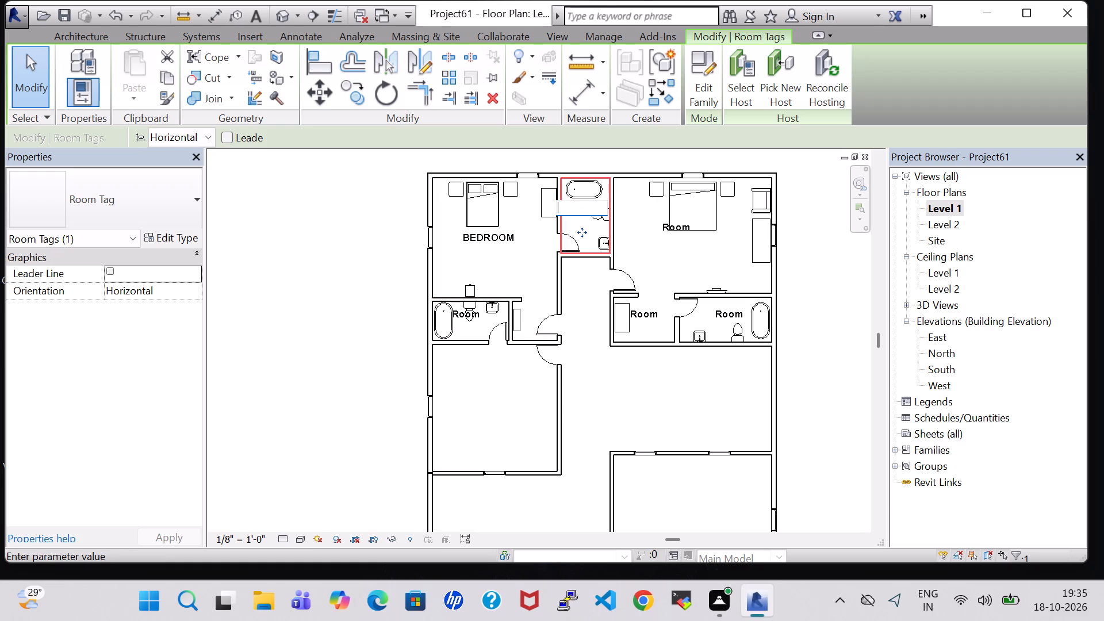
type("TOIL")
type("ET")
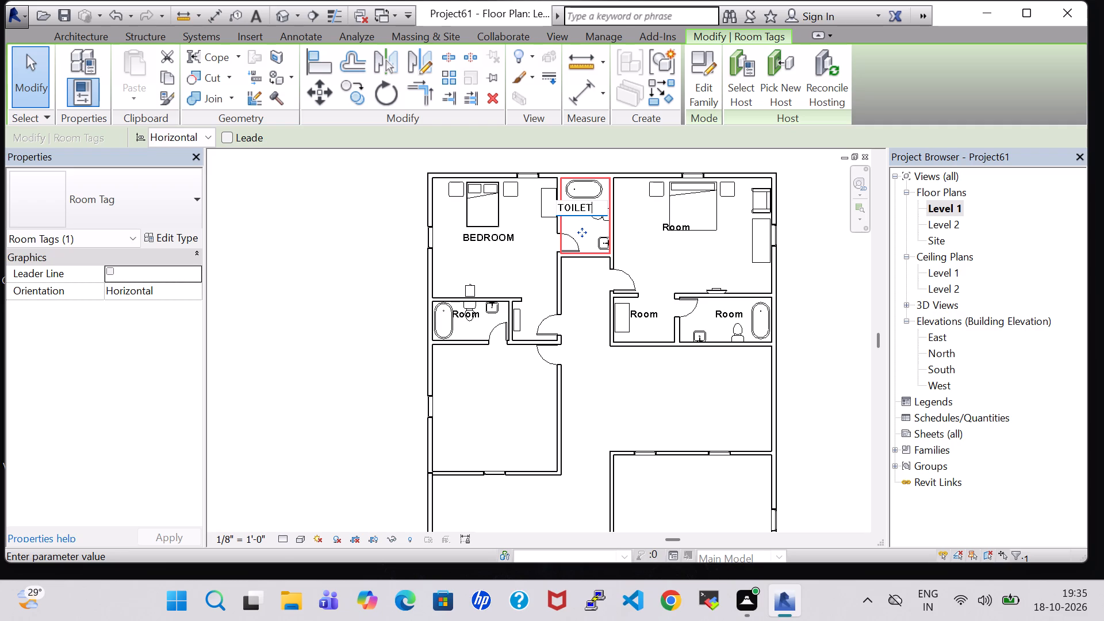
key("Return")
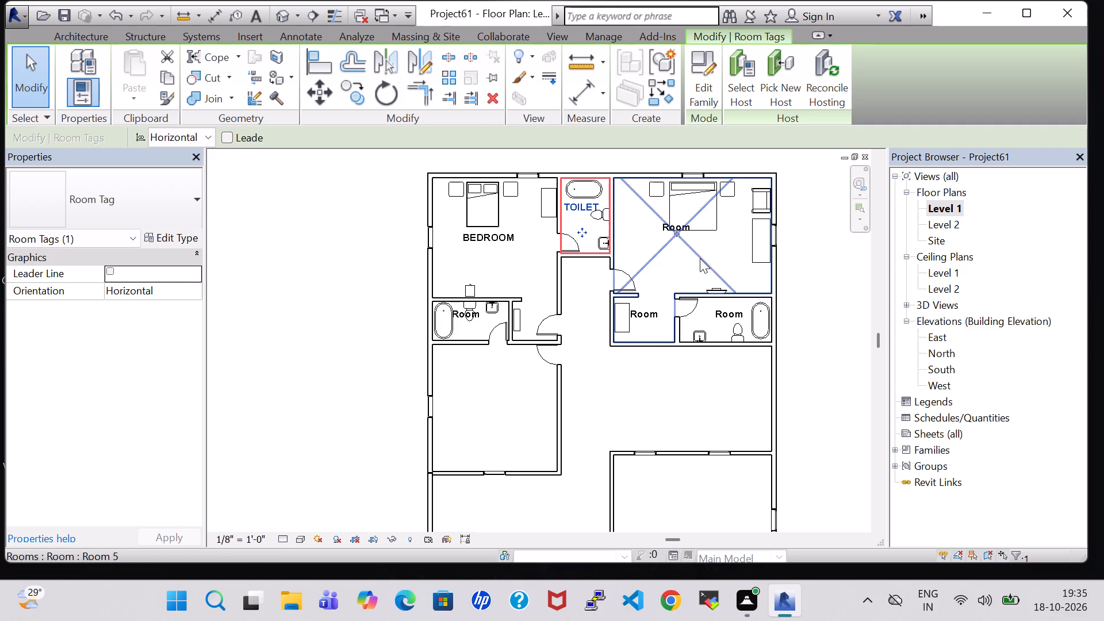
Name the northeast bedroom's room BEDROOM through its room tag.
double_click(680, 229)
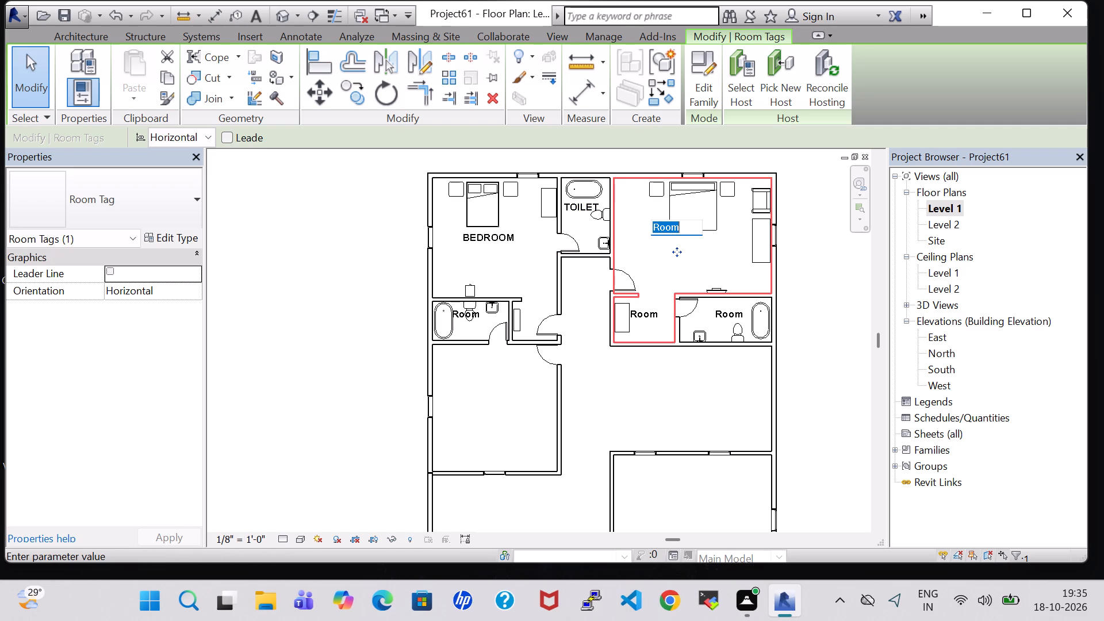
key("BackSpace")
type("BEDROOM")
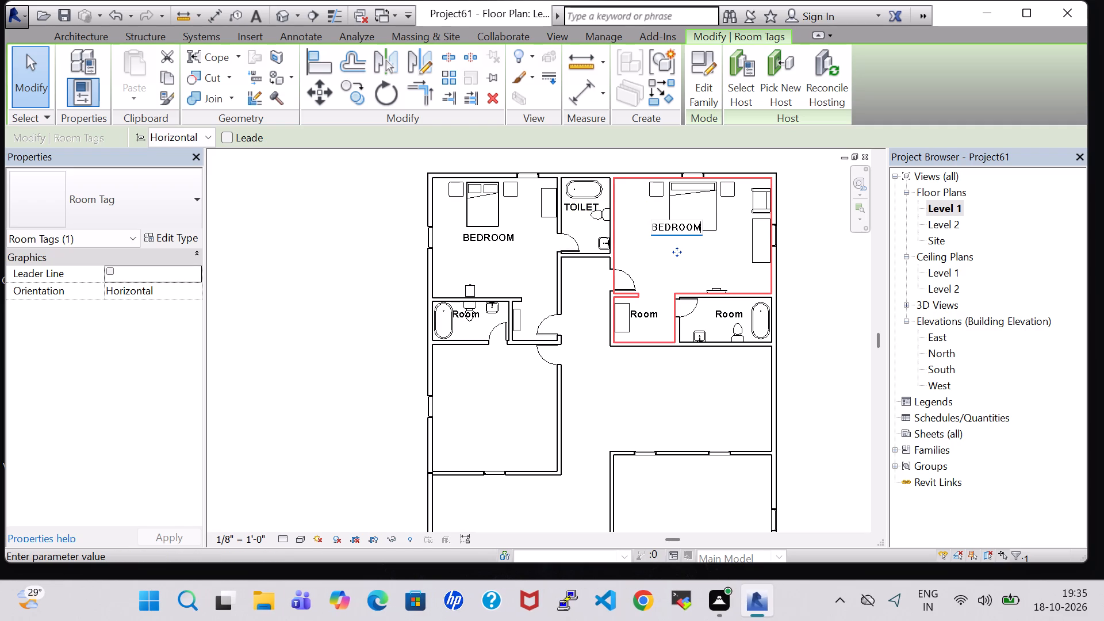
key("Return")
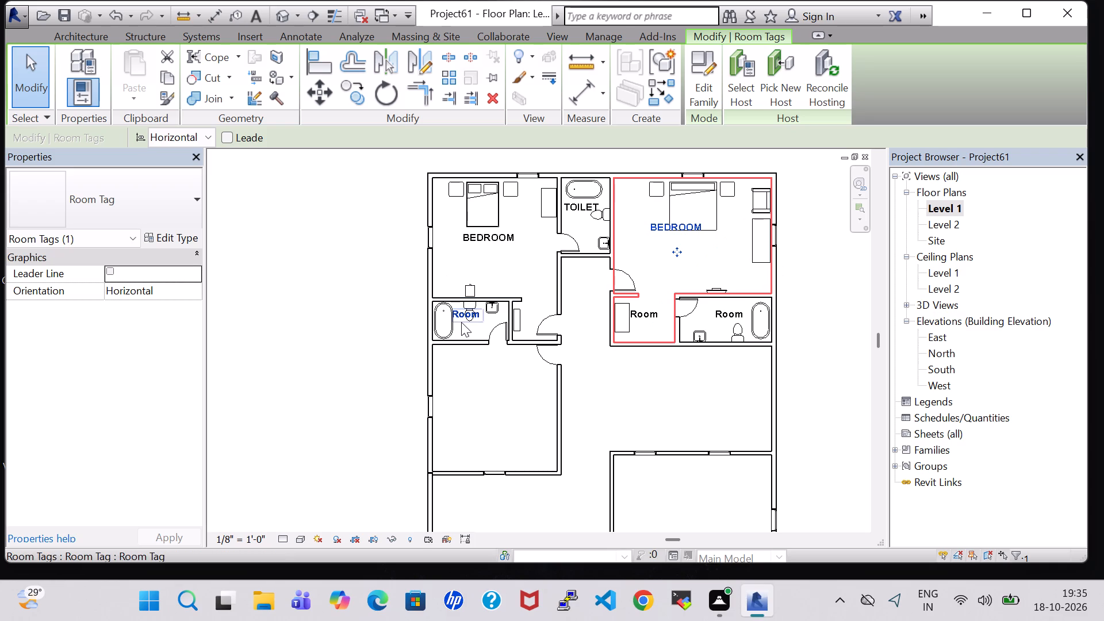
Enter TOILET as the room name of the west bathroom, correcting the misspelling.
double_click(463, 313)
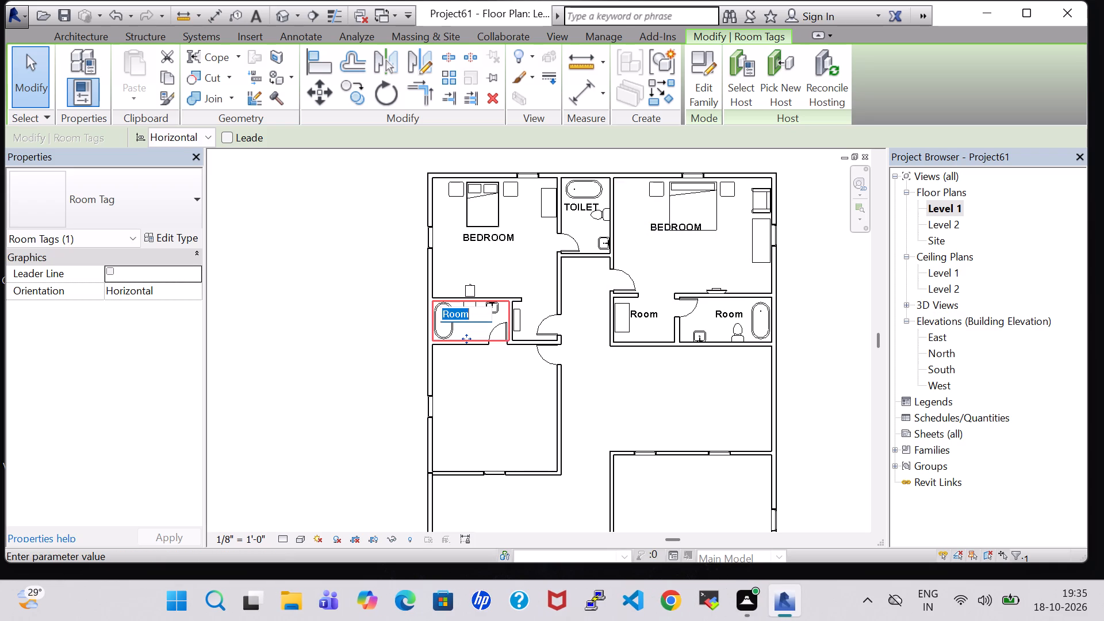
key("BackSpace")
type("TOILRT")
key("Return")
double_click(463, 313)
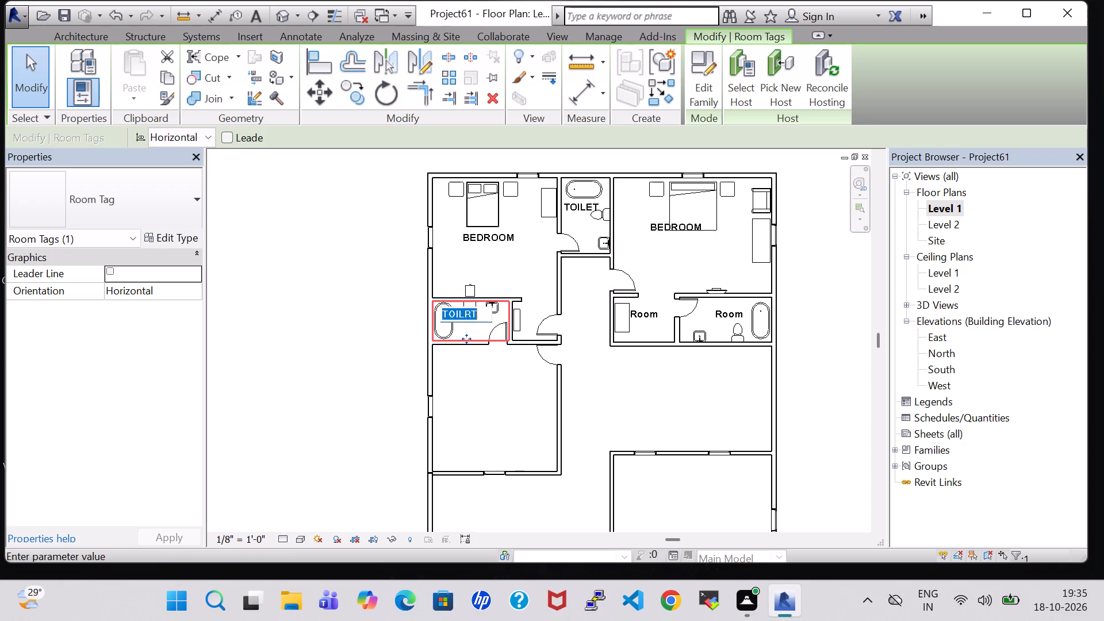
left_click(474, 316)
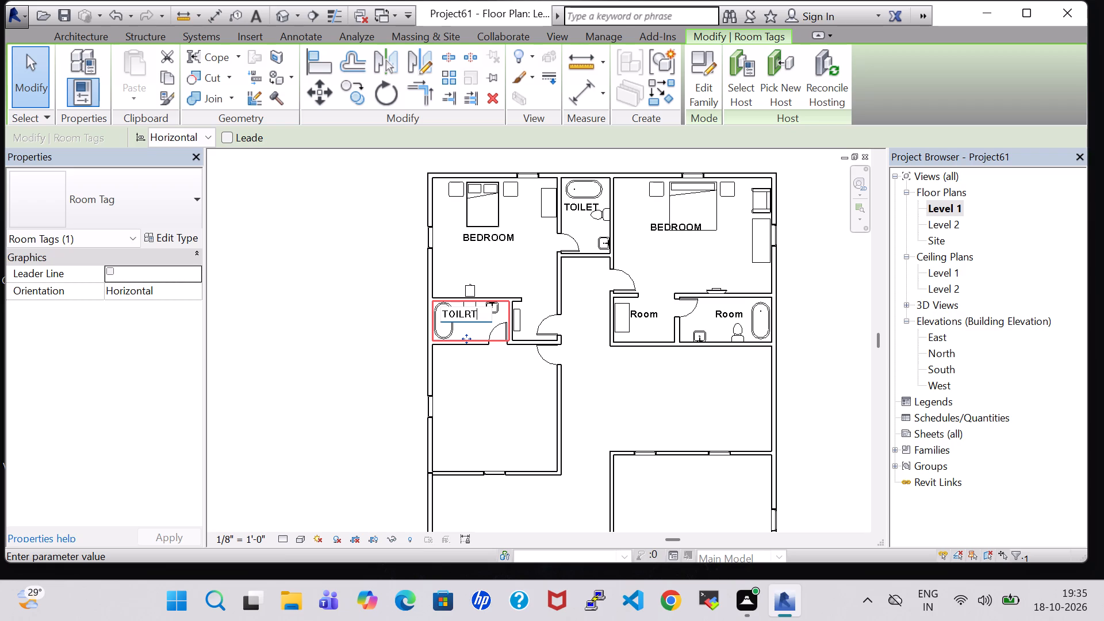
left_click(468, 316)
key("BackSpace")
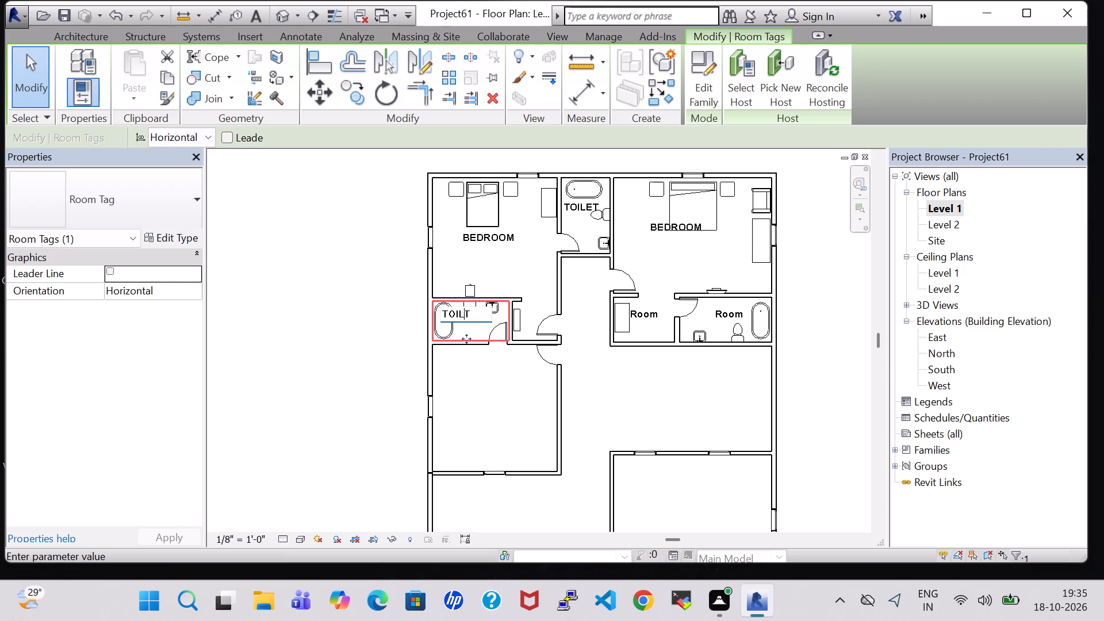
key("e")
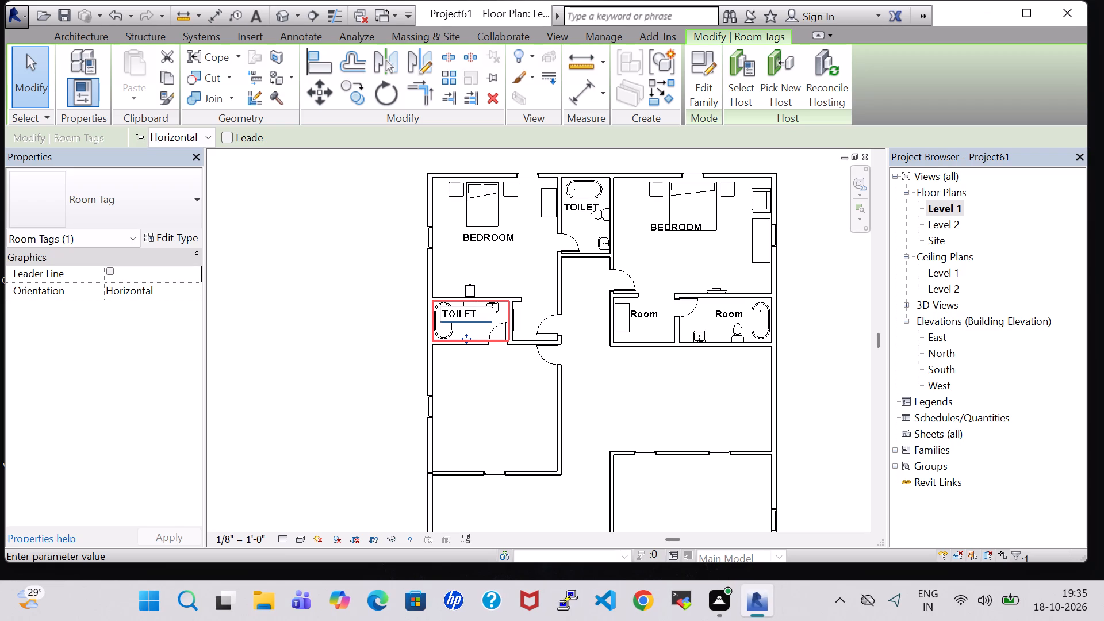
Change the west bathroom's room name to BATHROOM.
left_click(480, 317)
key("BackSpace")
key("BackSpace")
key("BackSpace")
key("BackSpace")
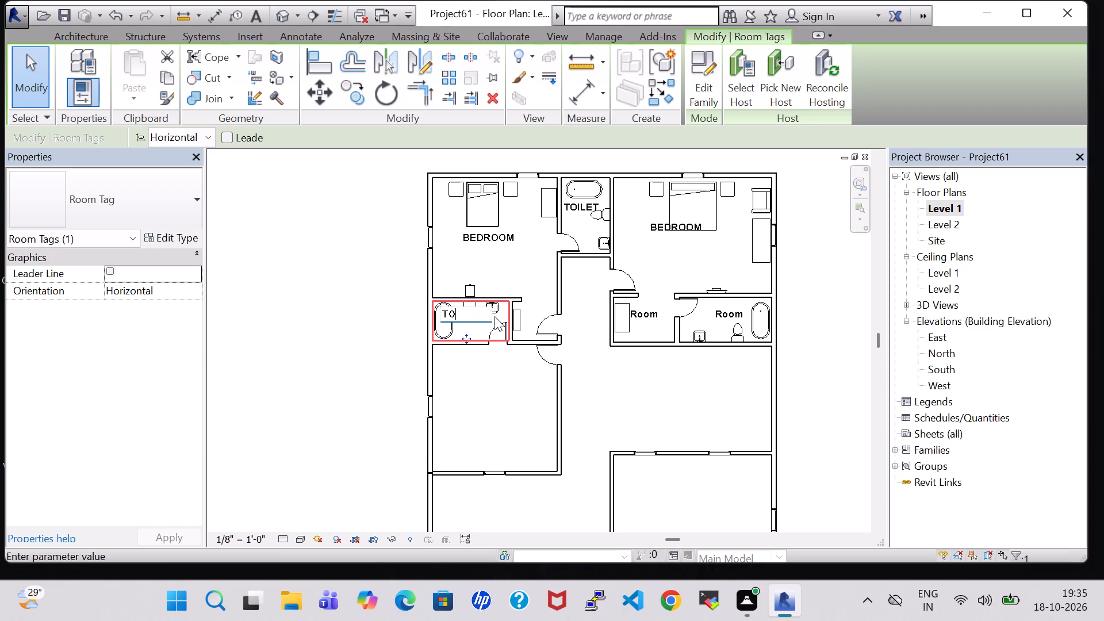
key("BackSpace")
key("BackSpace")
type("BTH")
key("BackSpace")
key("BackSpace")
type("ATH")
type("ROOM")
key("Return")
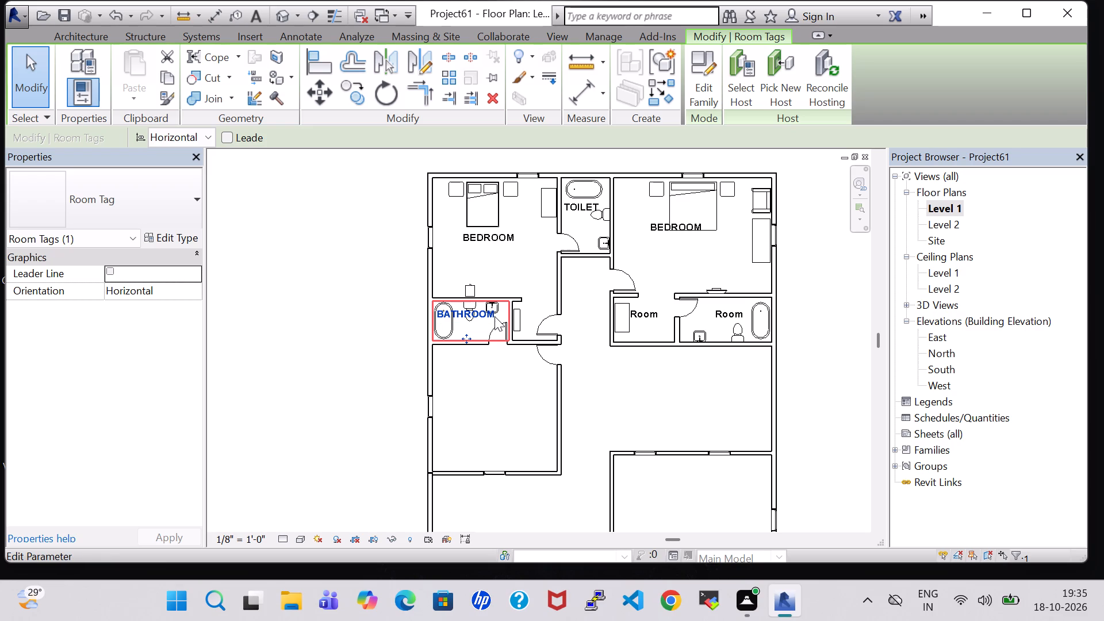
Rename the room between the two northern bedrooms BATHROOM and set its tag orientation to Vertical.
double_click(578, 211)
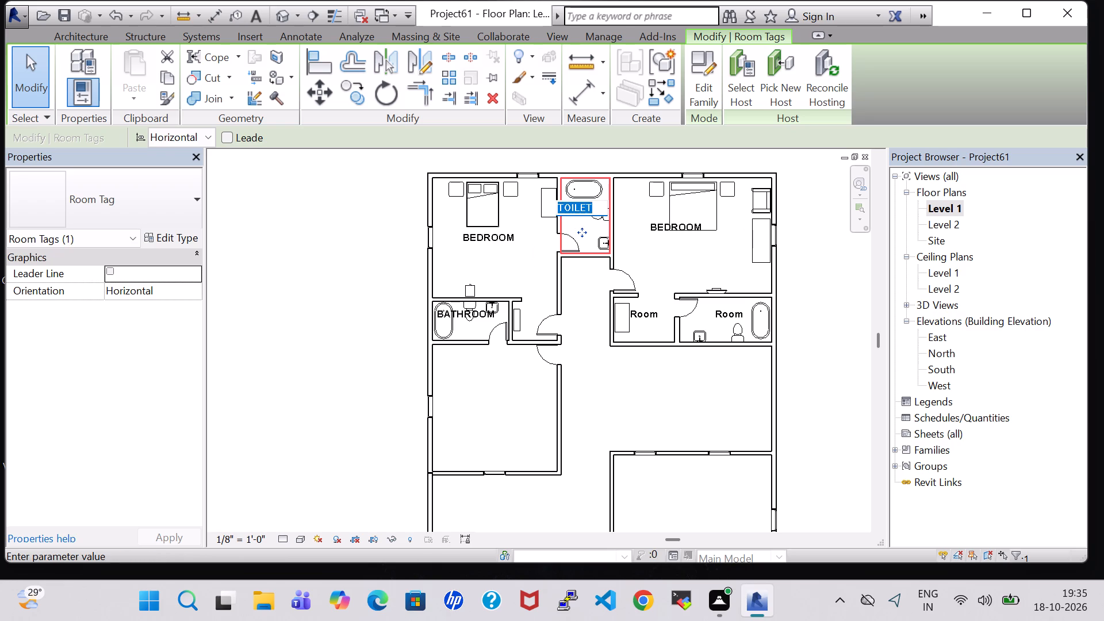
key("BackSpace")
key("a")
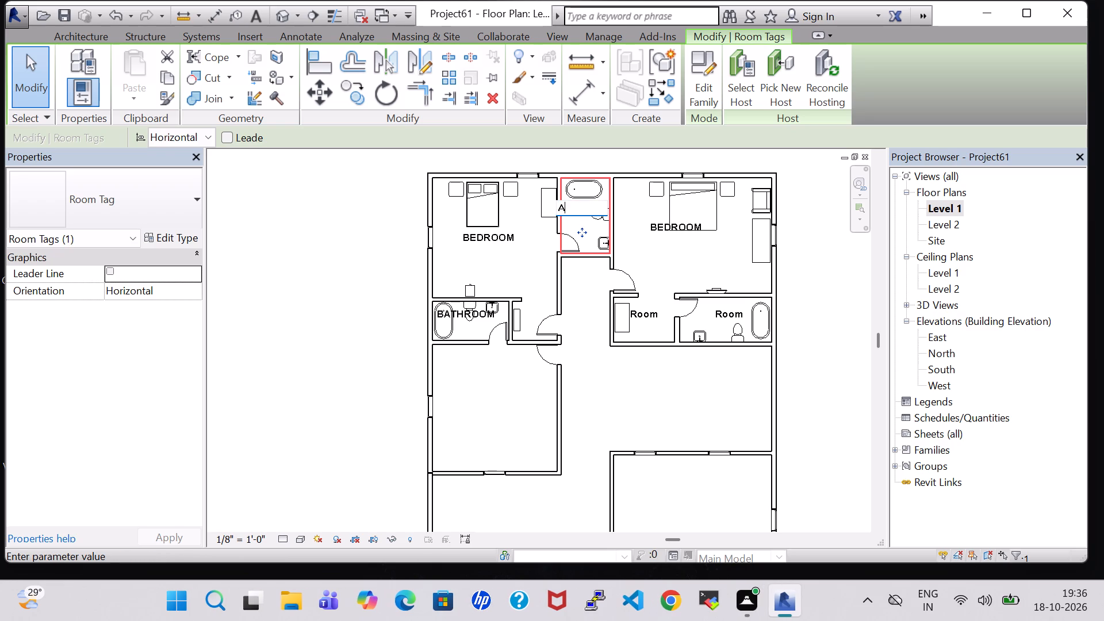
key("BackSpace")
type("BATHROOM")
key("Return")
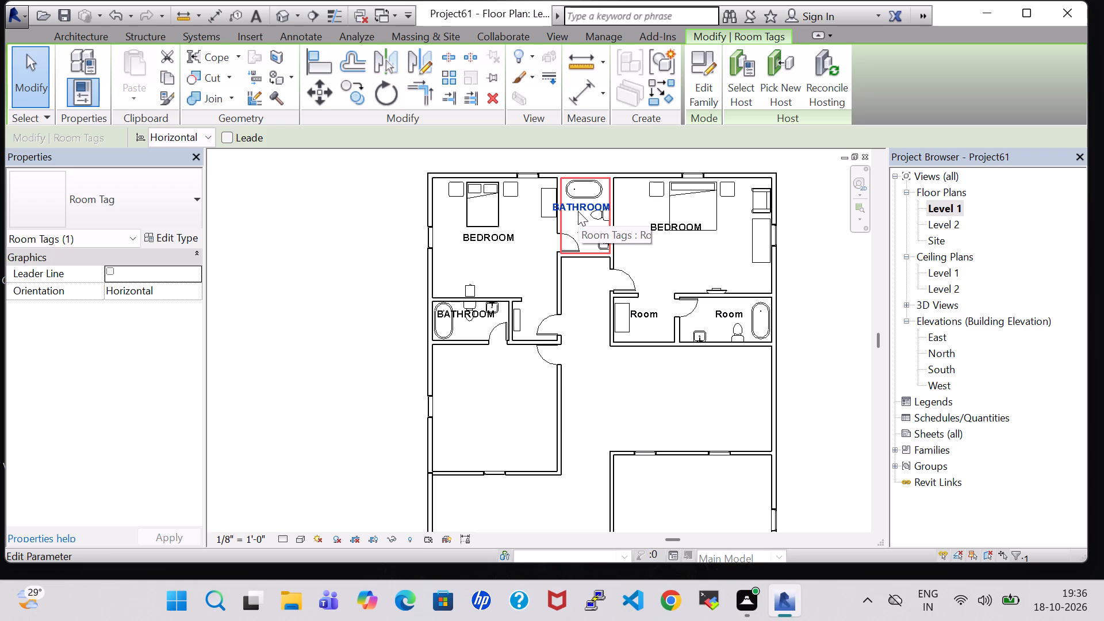
left_click(170, 140)
left_click(175, 168)
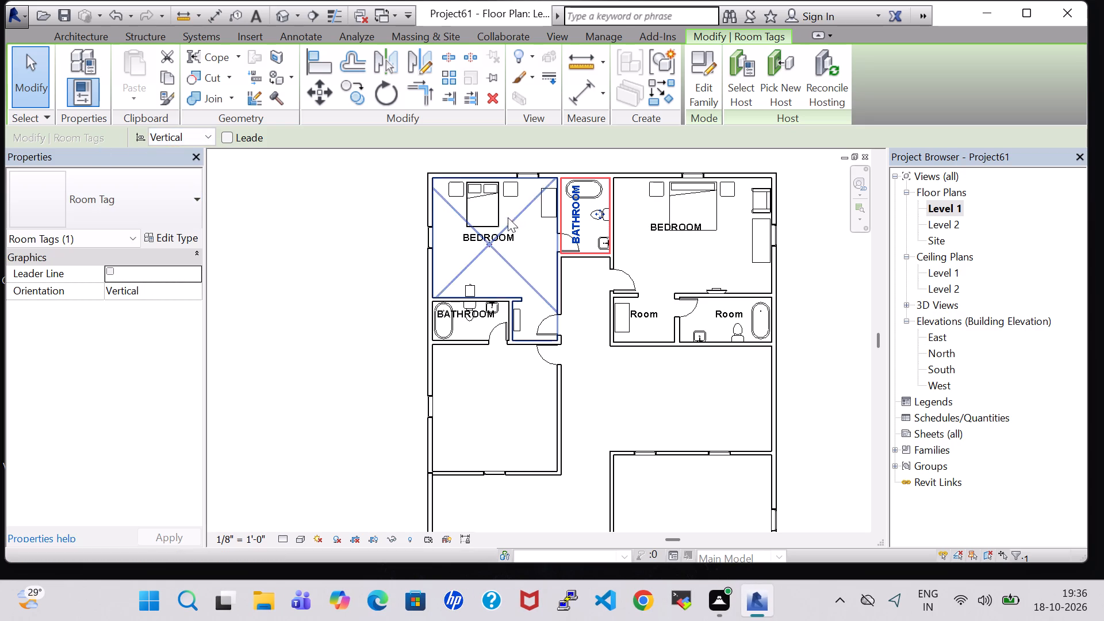
left_click(685, 255)
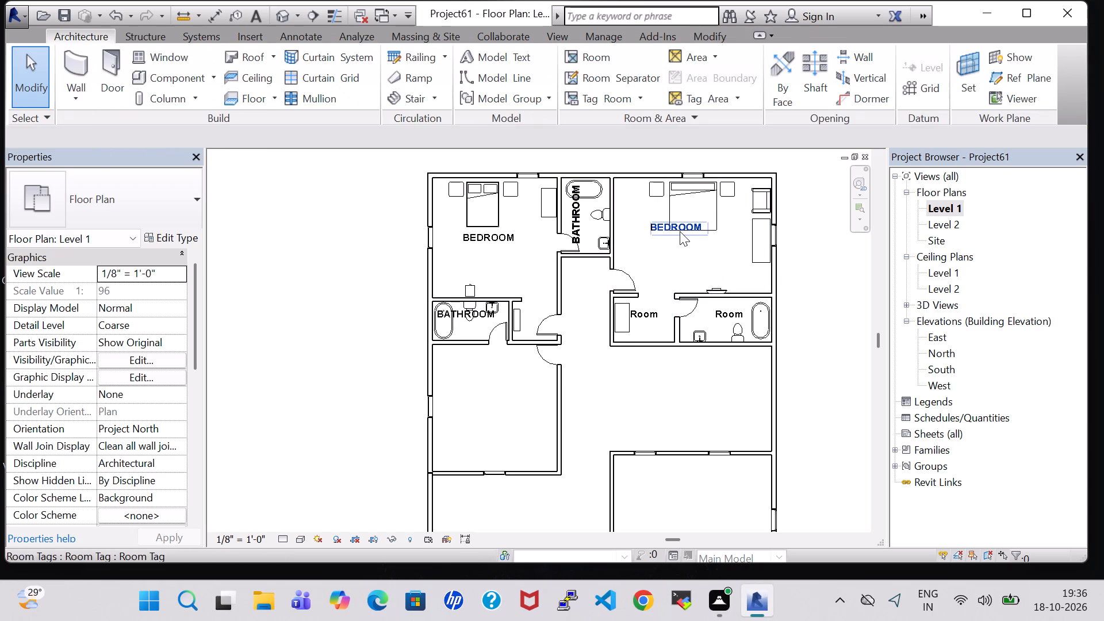
Nudge the northeast BEDROOM tag south and slightly east so it sits clear of the bed.
left_click(680, 231)
key("Down")
key("Down")
key("Down")
key("Down")
key("Down")
key("Right")
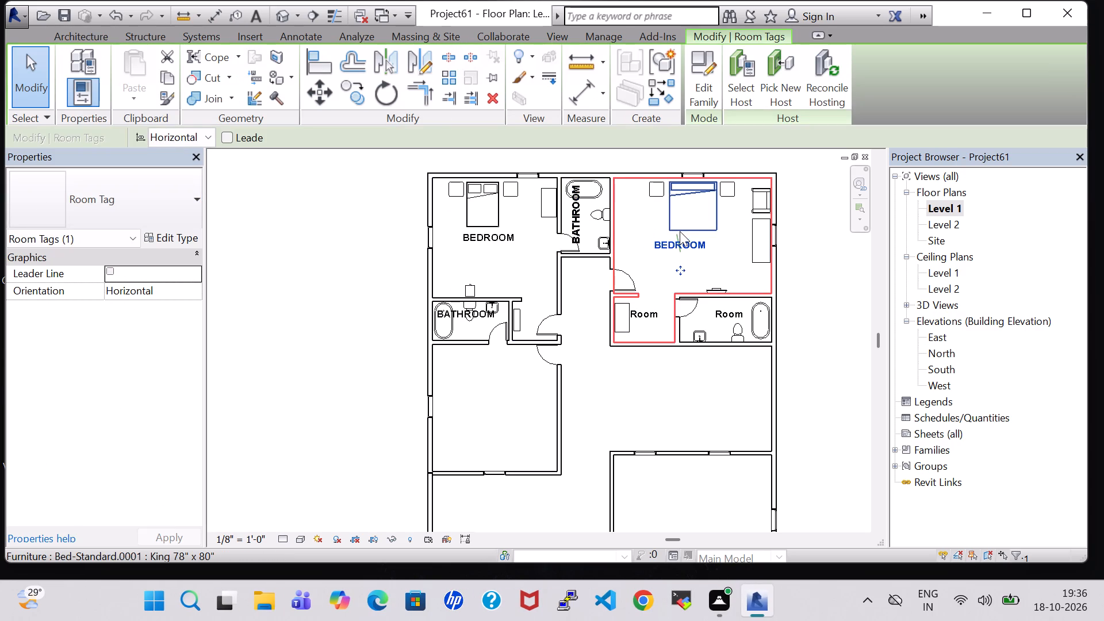
key("Right")
key("Right")
left_click(722, 257)
Name the room in the northeast bedroom's dresser alcove DRESS.
double_click(653, 311)
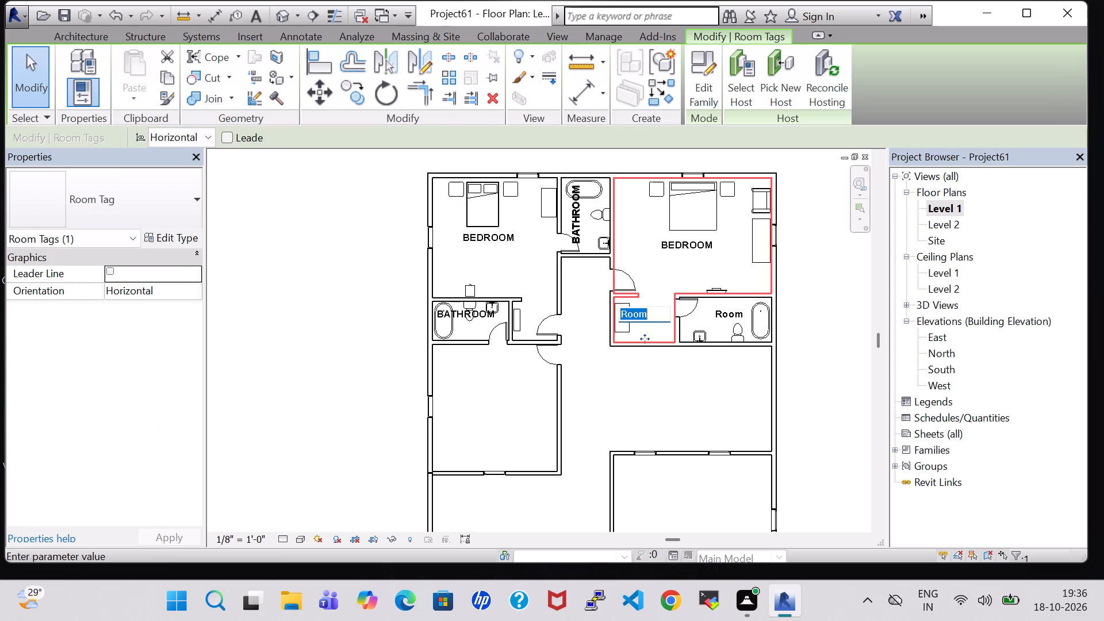
key("BackSpace")
type("DRESS")
key("Return")
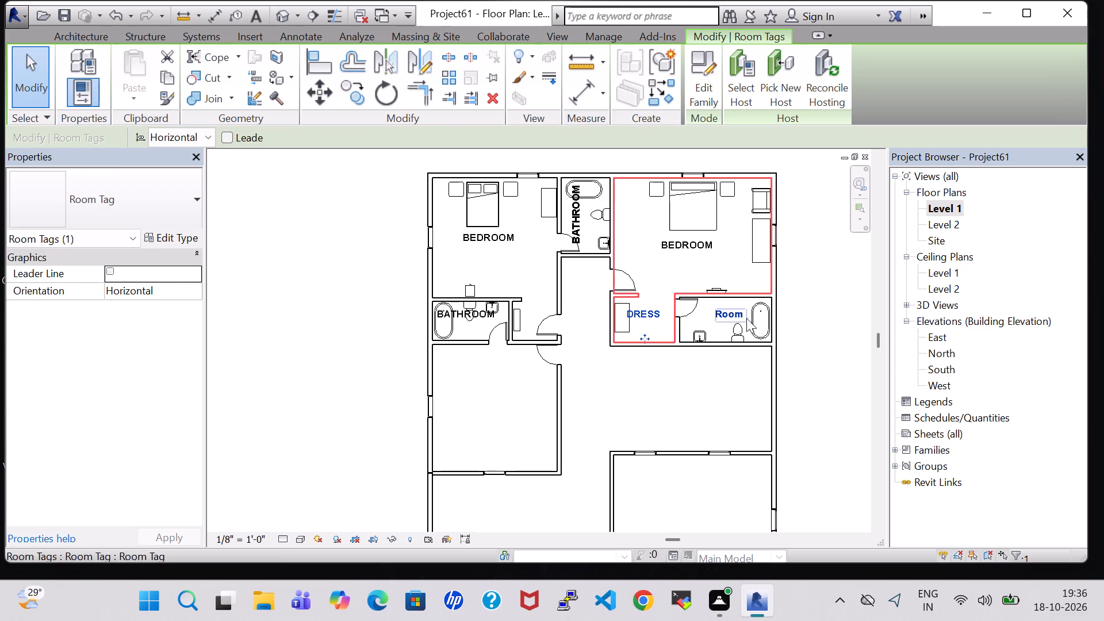
Name the east bathroom's room BATHROOM and nudge its tag slightly west, away from the bathtub.
double_click(723, 317)
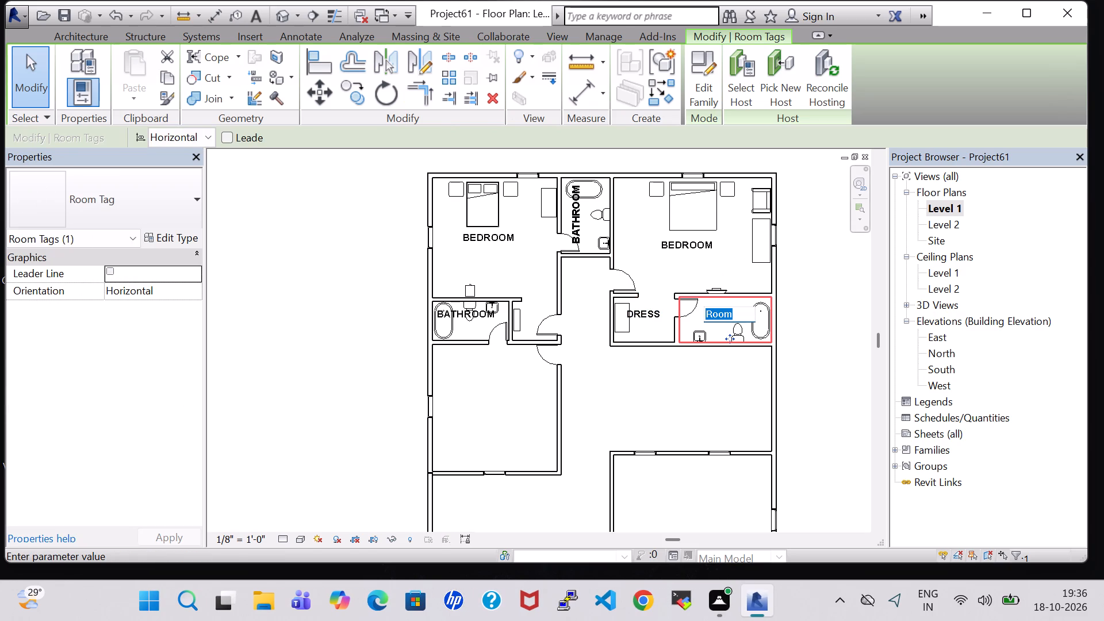
key("BackSpace")
type("BATHROOM")
key("Return")
key("Left")
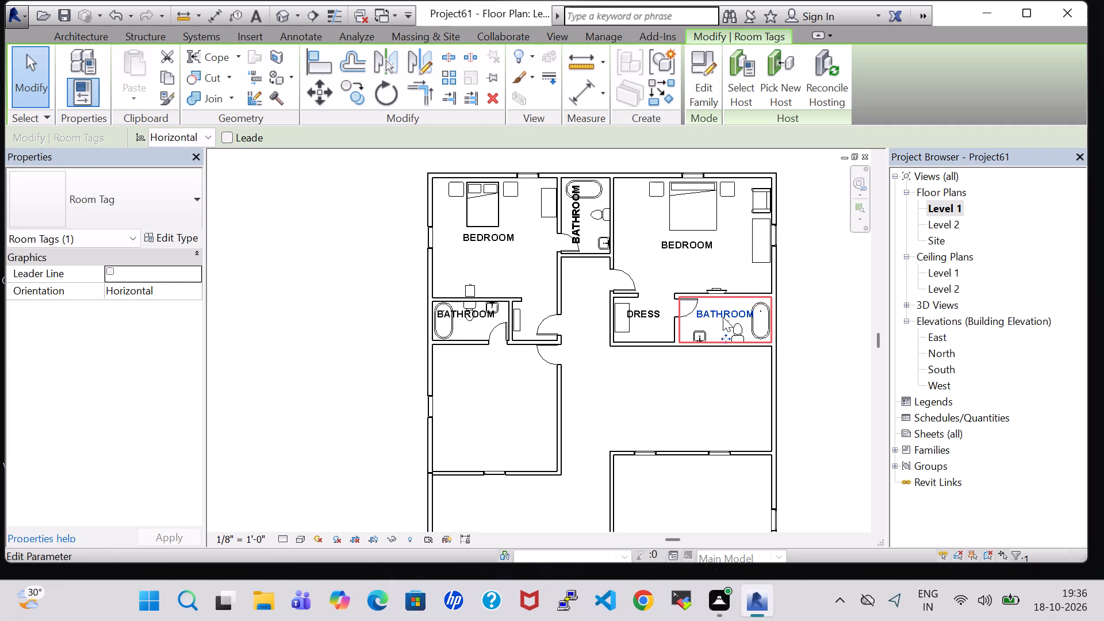
key("Left")
left_click(653, 379)
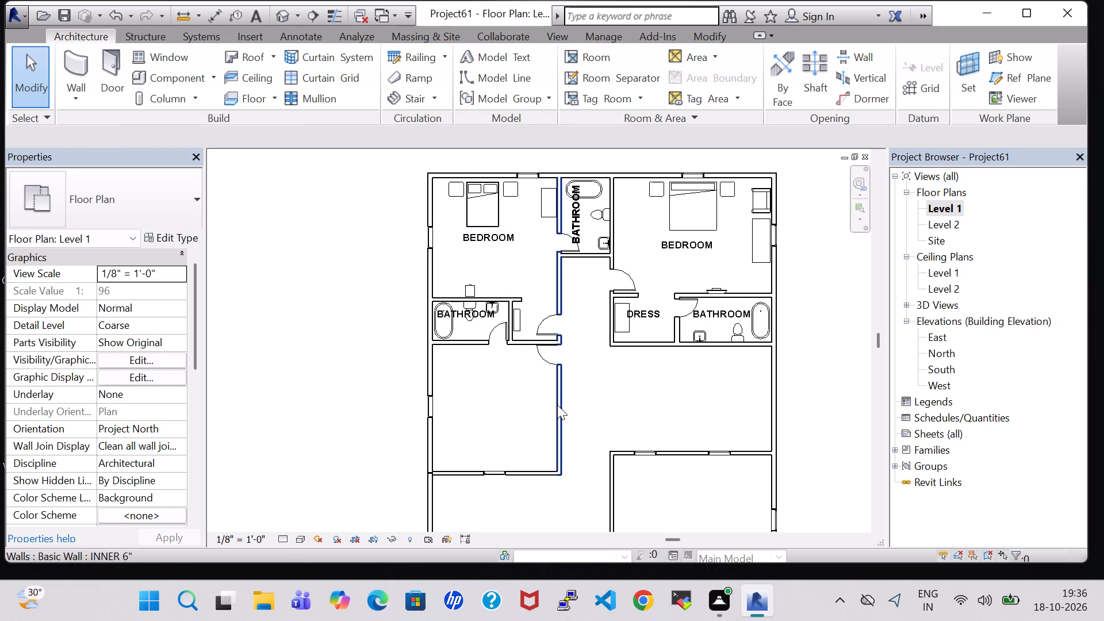
Place another Bed-Standard King 78" x 80" in the room south of the west bathroom, with its headboard facing the west wall's window.
middle_click_drag(588, 387, 636, 350)
scroll(588, 387, "up", 1)
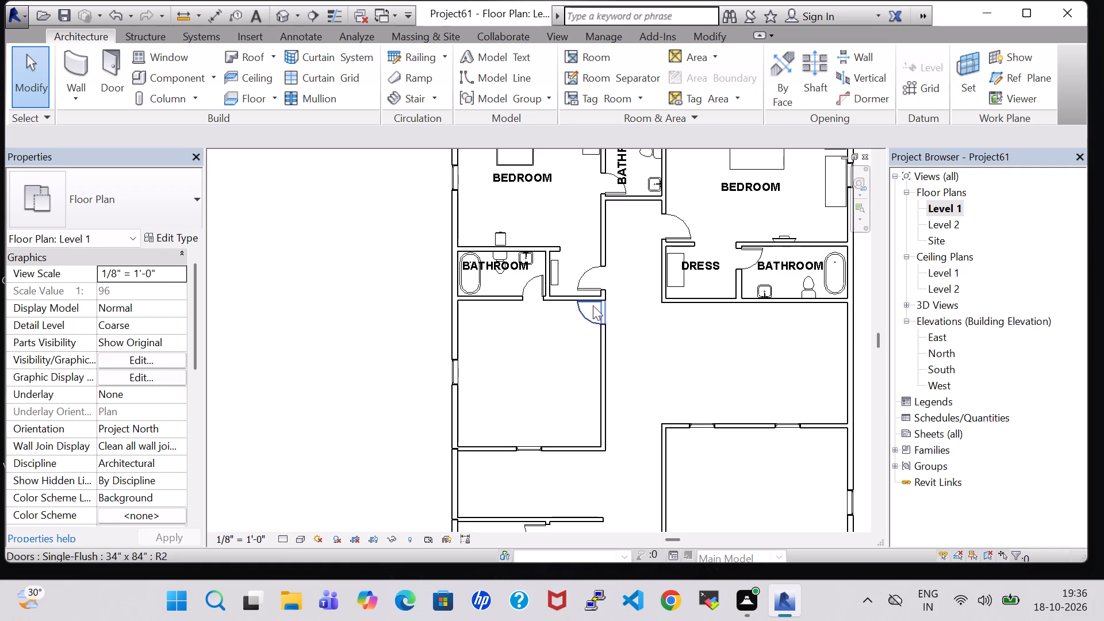
left_click(734, 170)
right_click(734, 170)
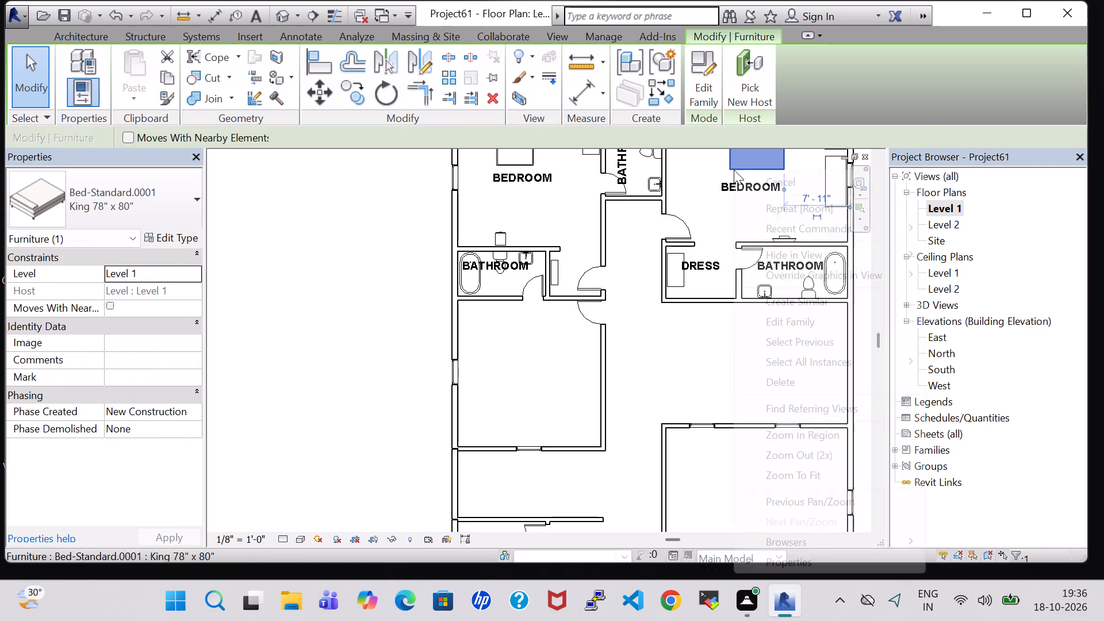
left_click(812, 297)
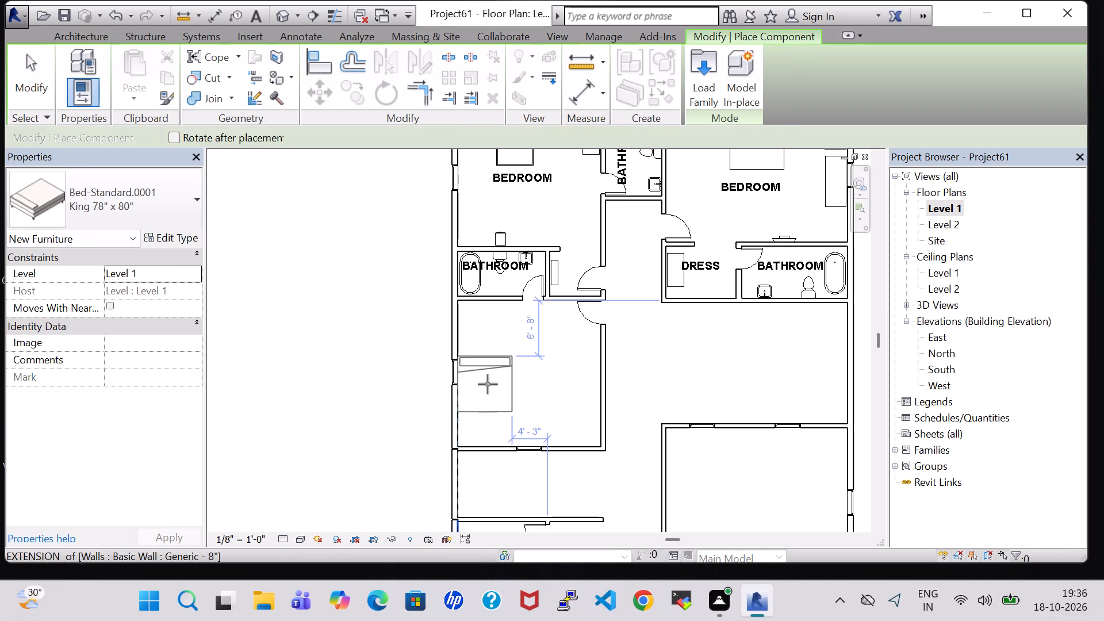
key("space")
scroll(497, 379, "up", 6)
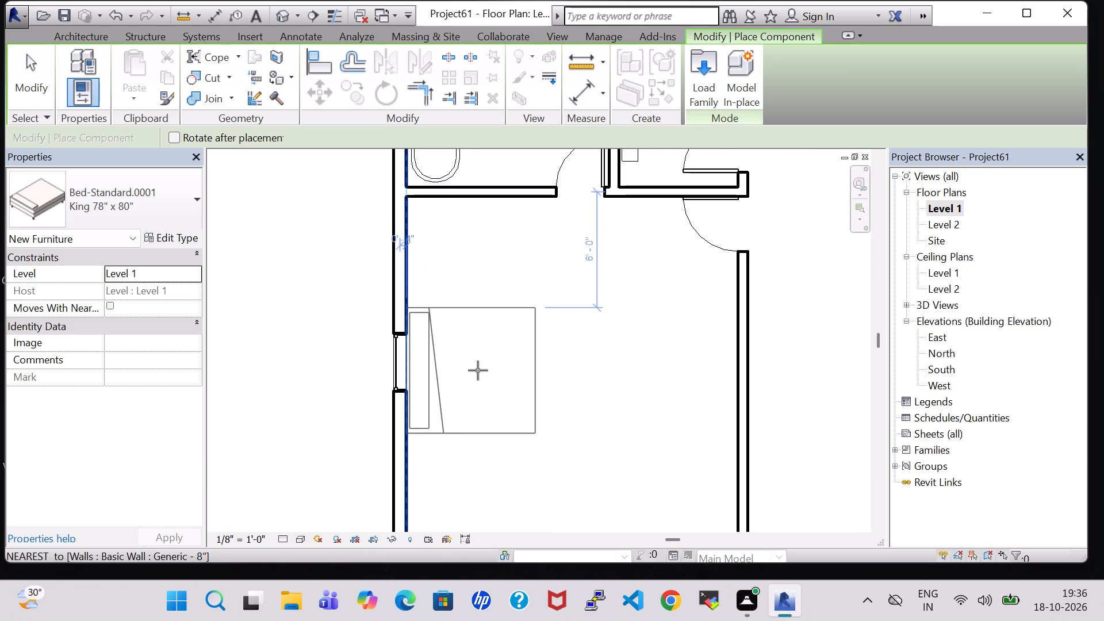
left_click(479, 370)
key("Escape")
key("Escape")
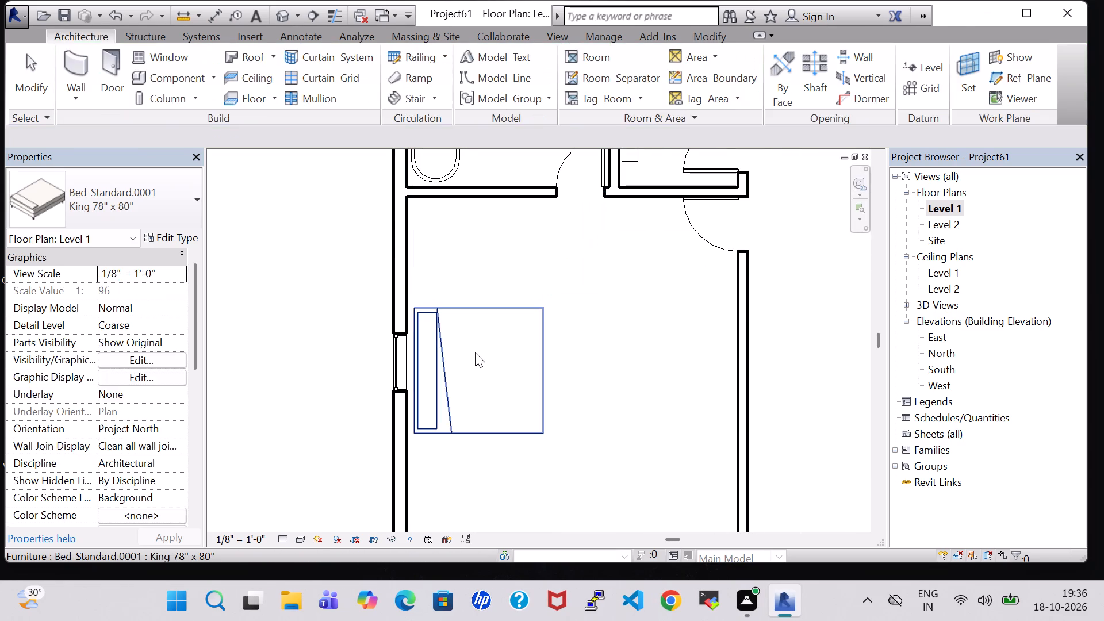
Nudge the king bed in the room south of the west bathroom slightly west toward the window wall.
left_click(475, 351)
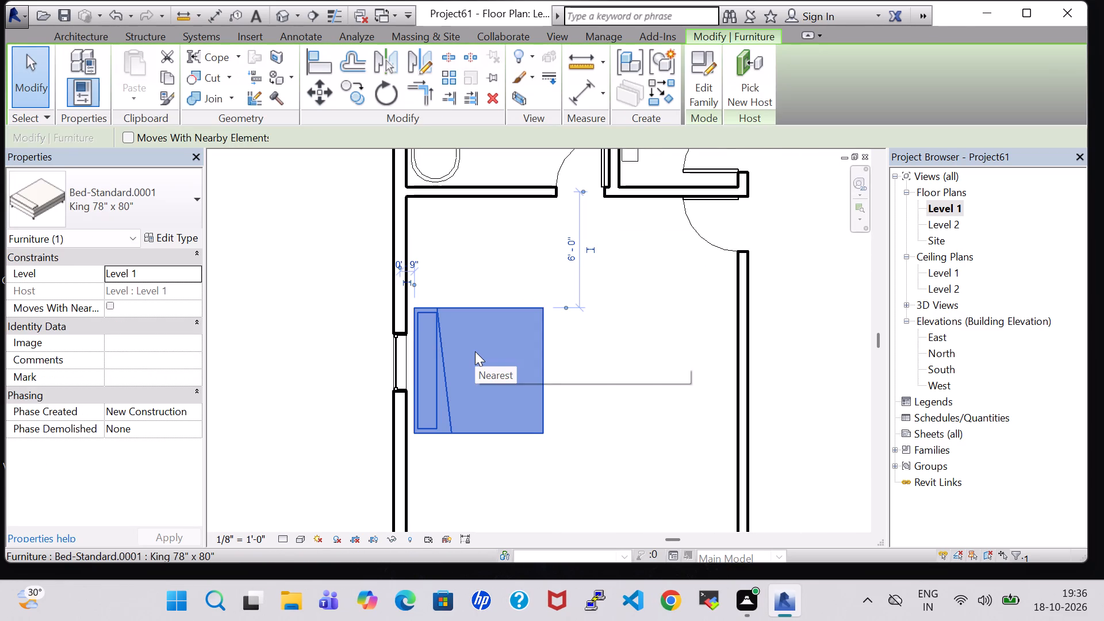
key("Left")
left_click(578, 343)
Place two Table-End 24" x 24" tables along the west wall, one north and one south of the new king bed.
scroll(579, 344, "down", 4)
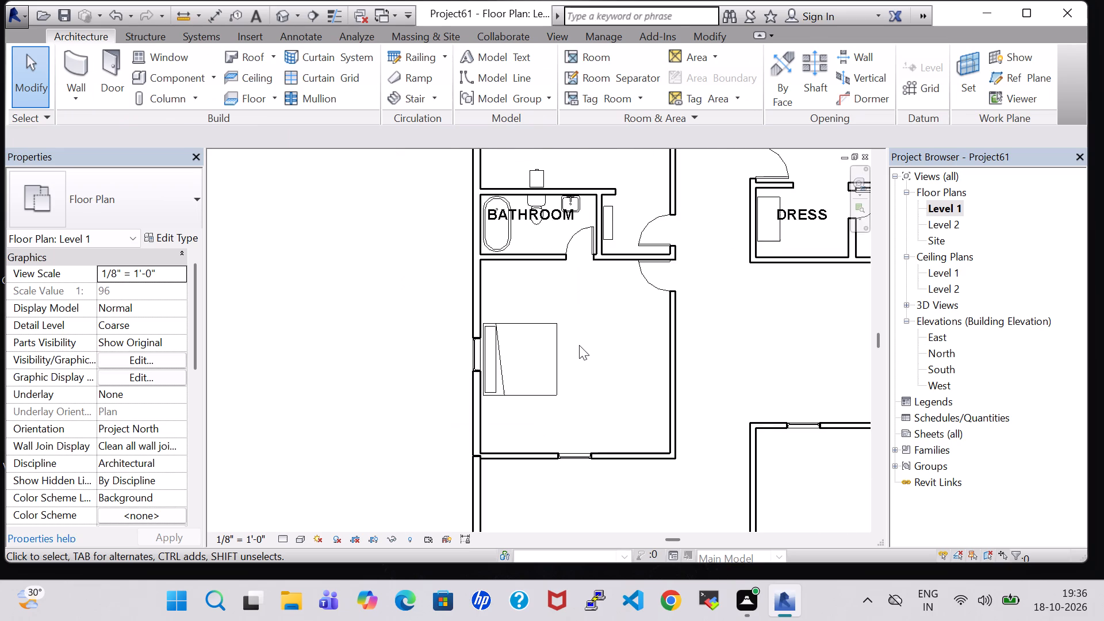
middle_click_drag(587, 343, 550, 357)
scroll(736, 347, "down", 4)
middle_click_drag(734, 347, 725, 350)
scroll(725, 350, "up", 1)
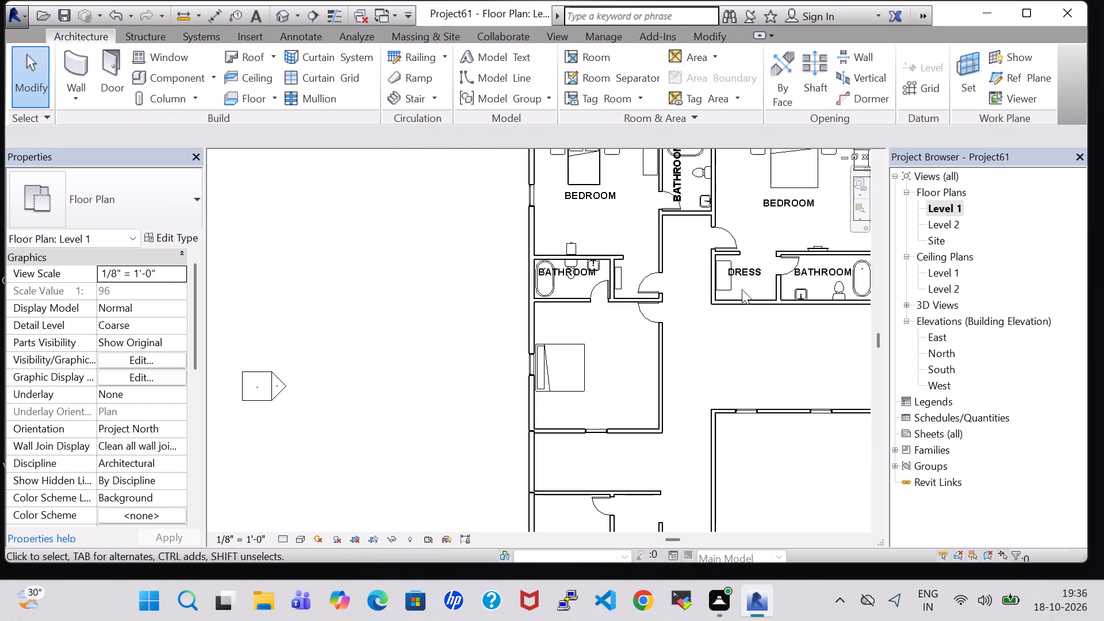
left_click(756, 151)
right_click(756, 151)
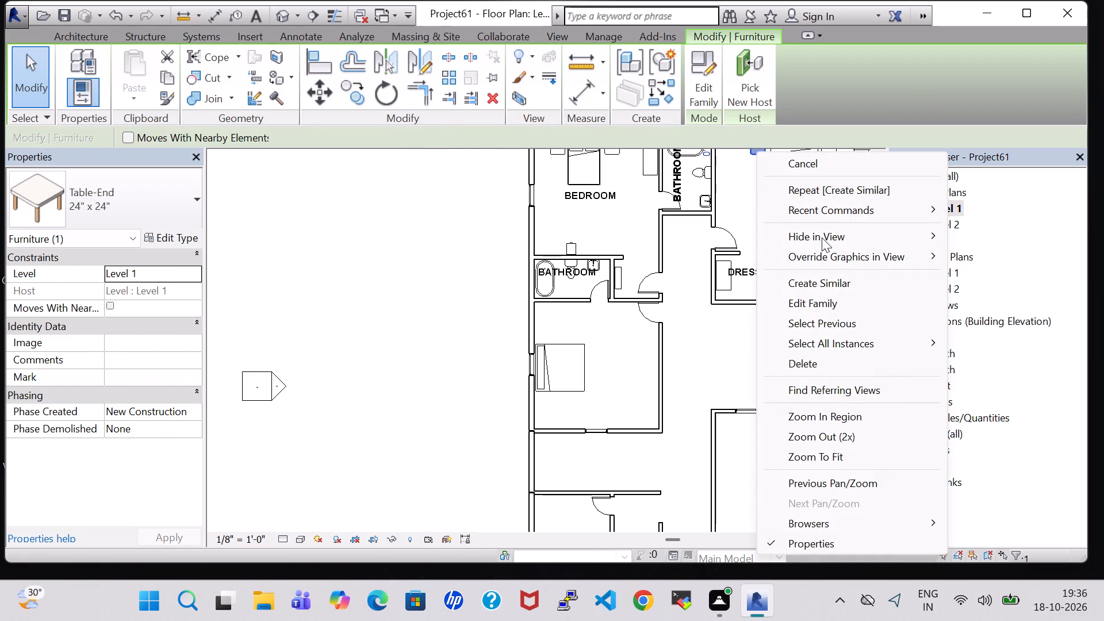
left_click(821, 275)
scroll(550, 331, "up", 7)
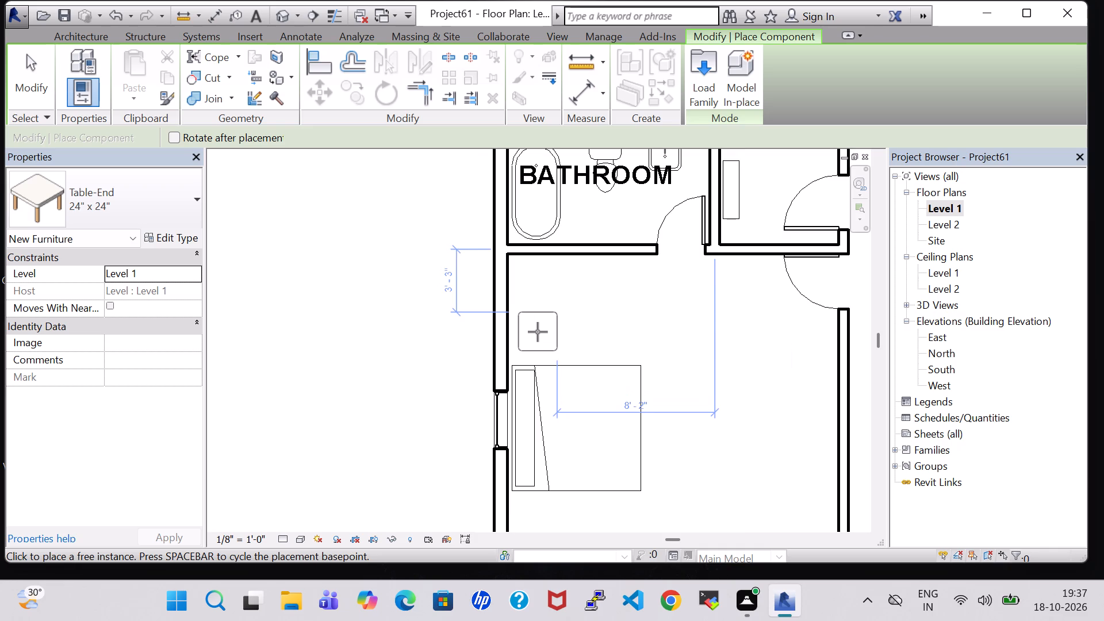
scroll(538, 332, "up", 7)
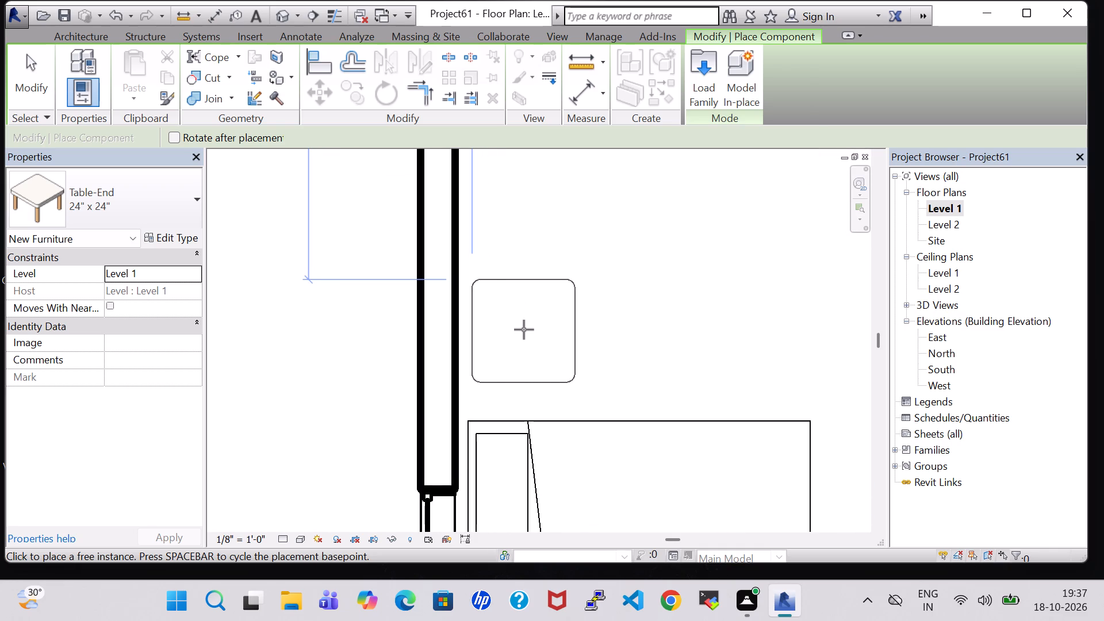
left_click(523, 329)
scroll(611, 311, "down", 4)
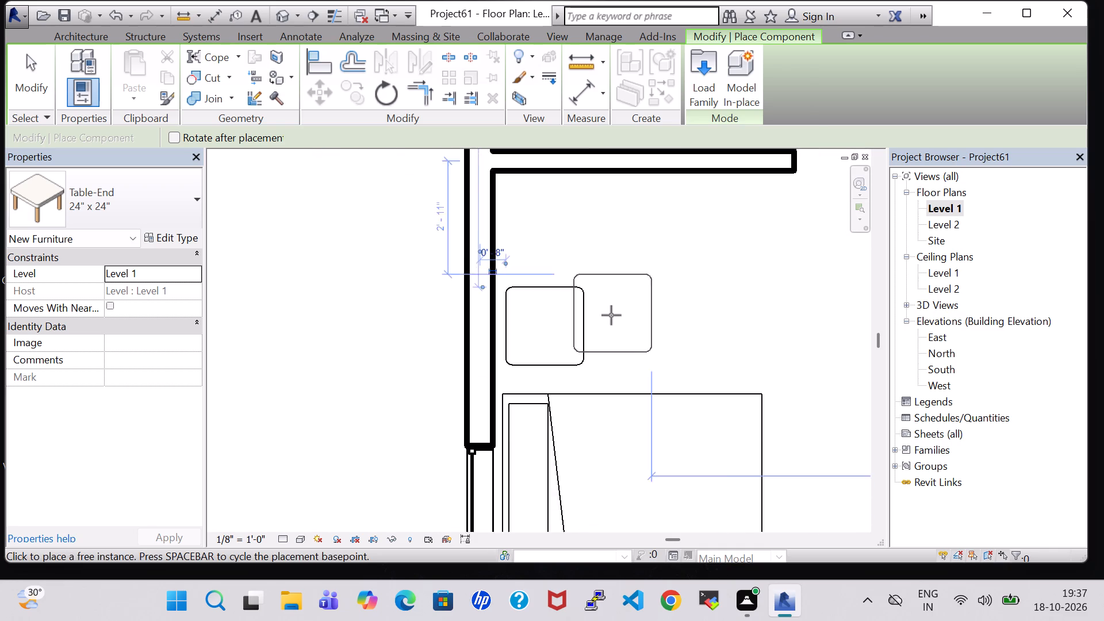
scroll(611, 315, "down", 3)
middle_click_drag(611, 315, 661, 147)
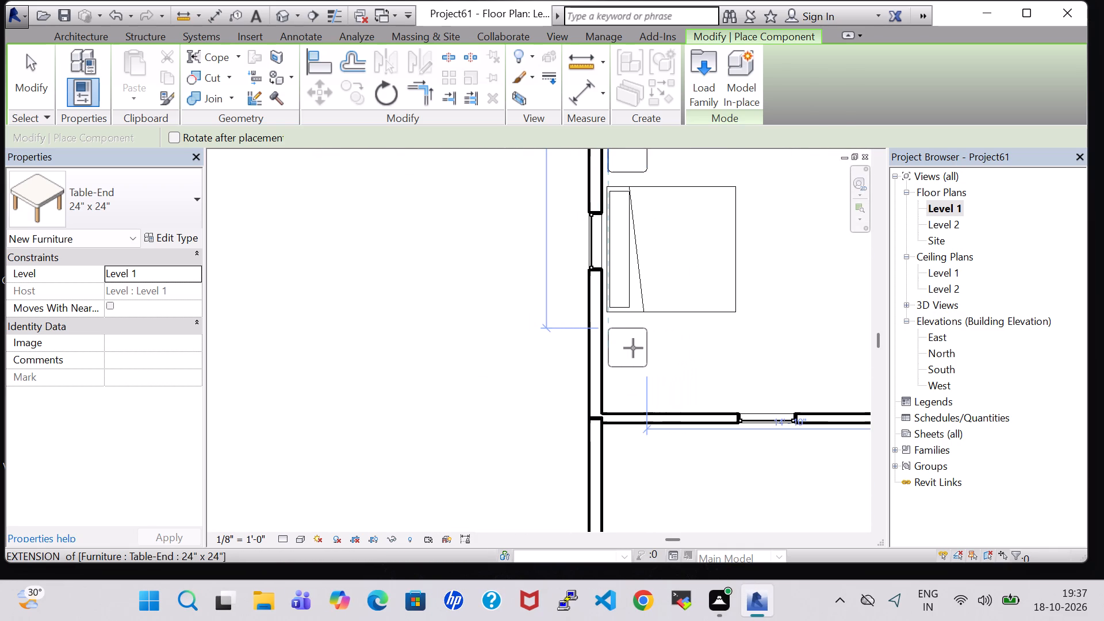
left_click(633, 346)
key("Escape")
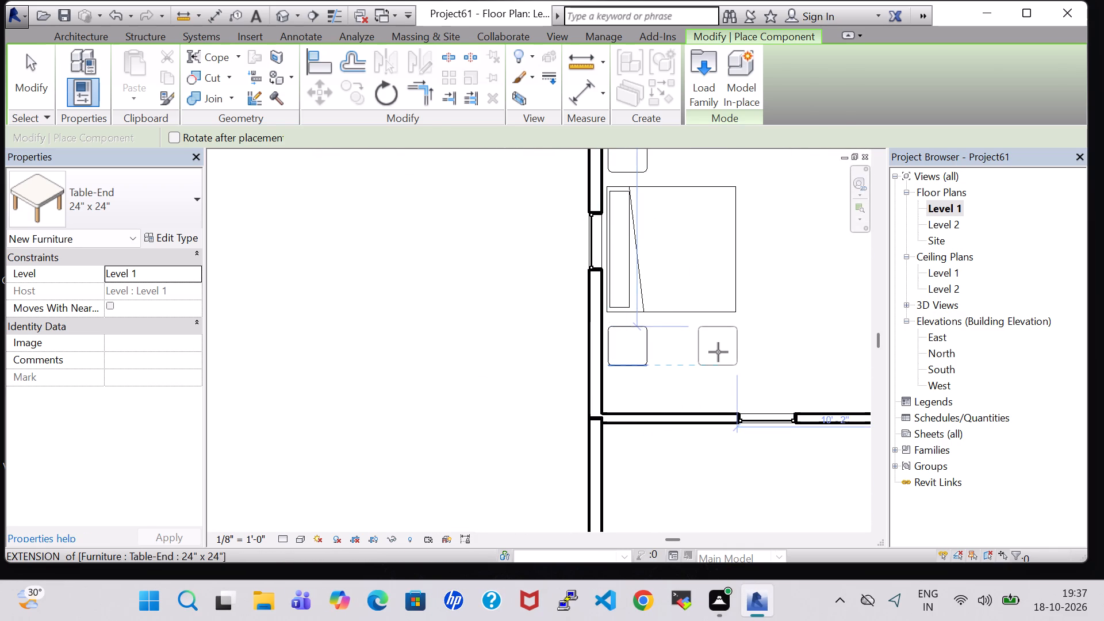
key("Escape")
Place a Dresser 48" x 72" x 24" against the north wall of the room south of the west bathroom, near the northern end table.
scroll(766, 244, "down", 6)
middle_click_drag(770, 241, 537, 314)
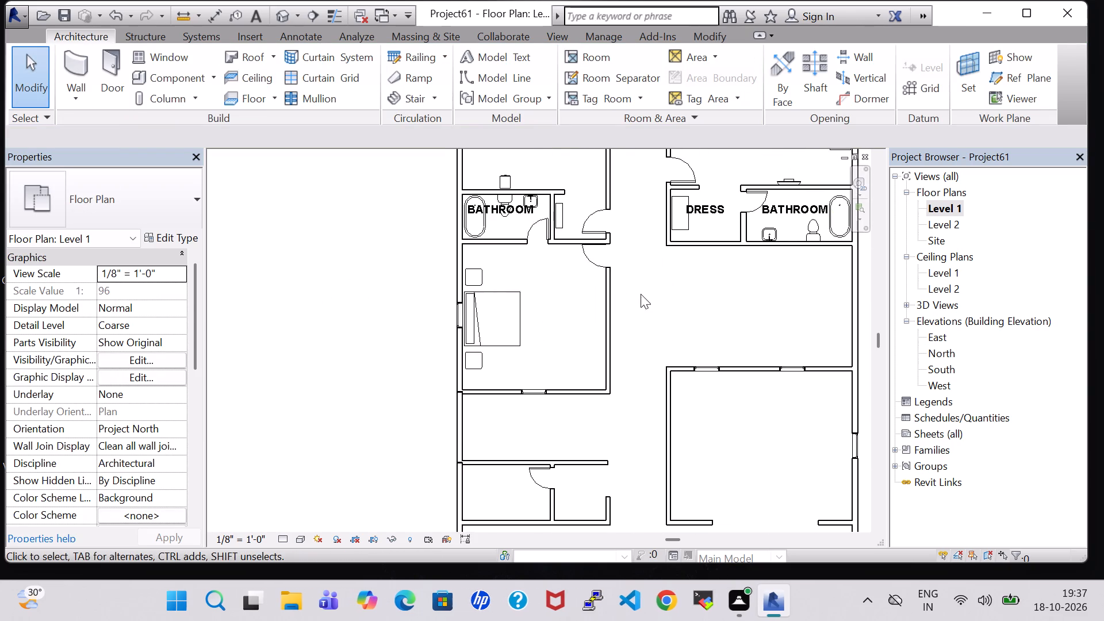
scroll(642, 294, "down", 3)
middle_click_drag(680, 299, 668, 339)
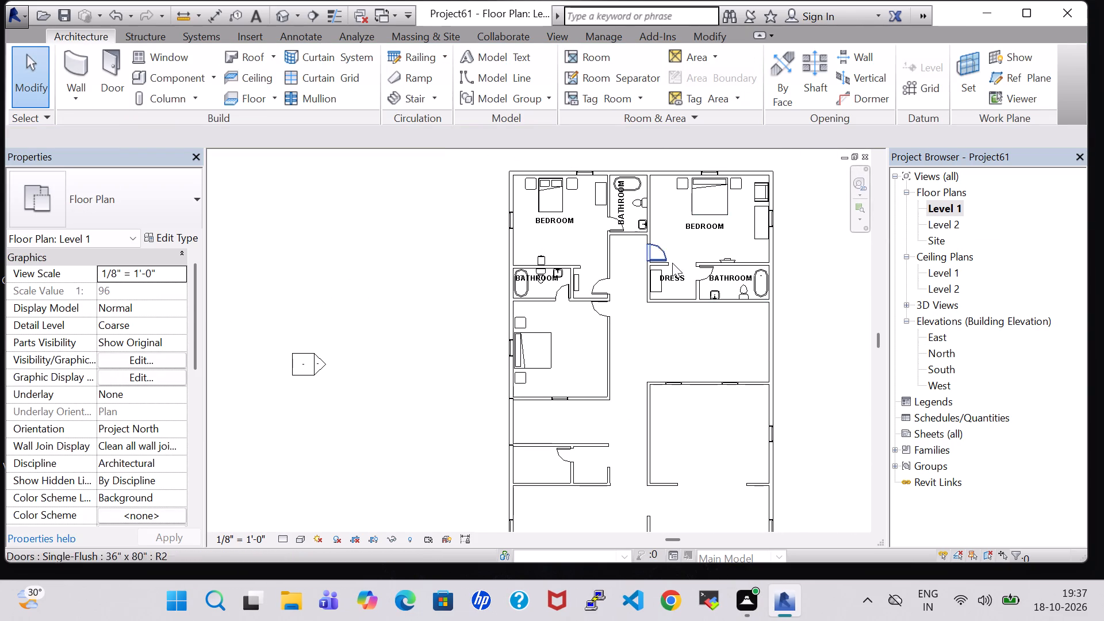
left_click(661, 289)
right_click(661, 289)
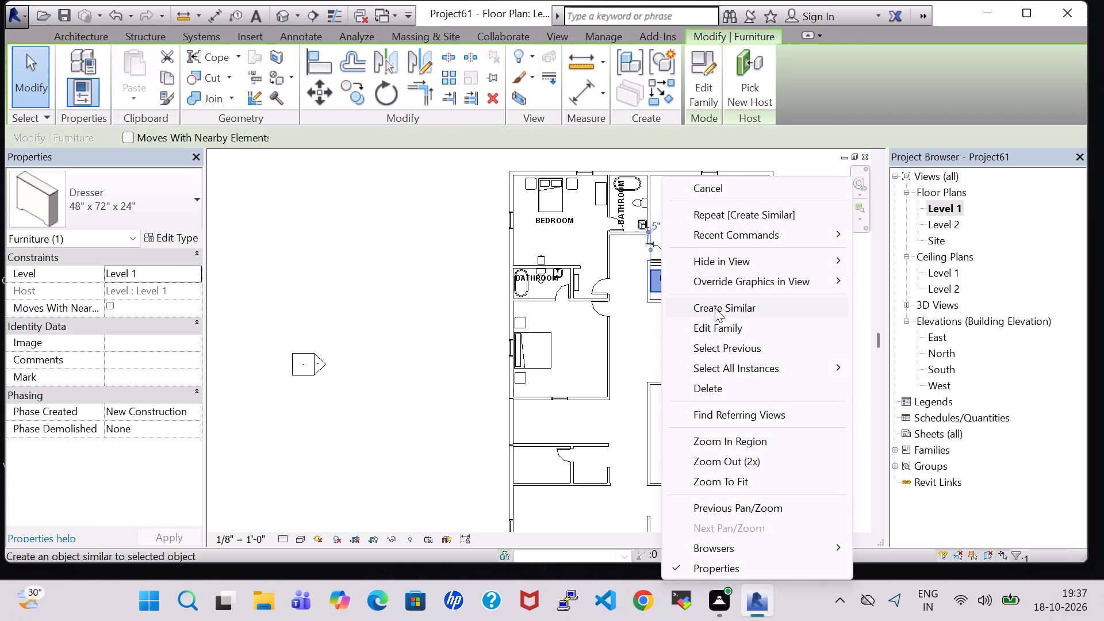
left_click(747, 309)
scroll(551, 311, "up", 7)
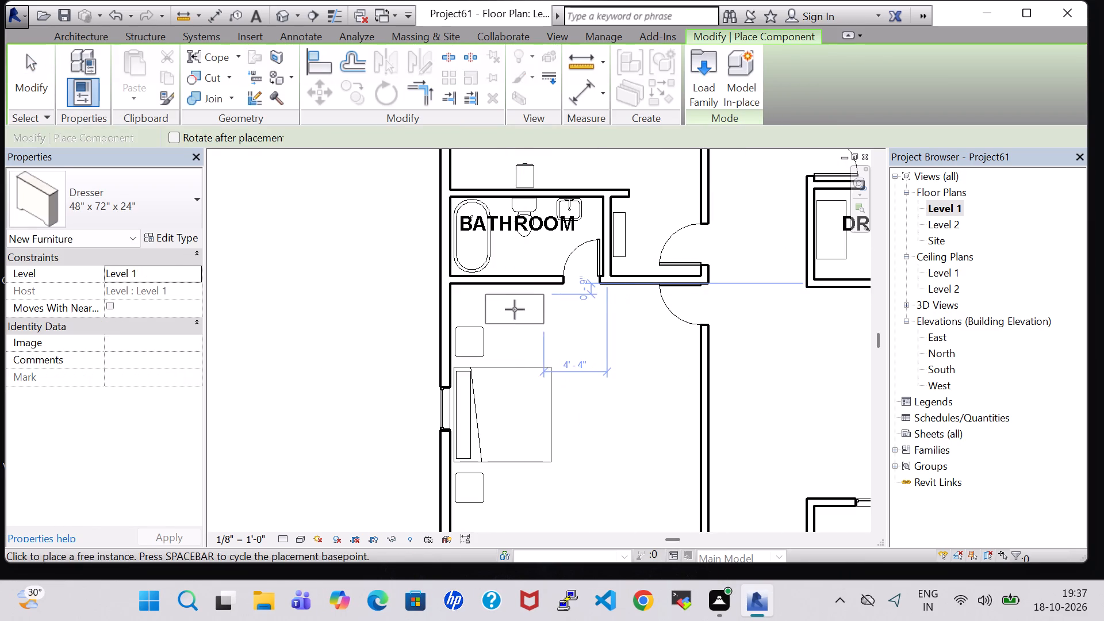
scroll(513, 307, "up", 3)
left_click(513, 307)
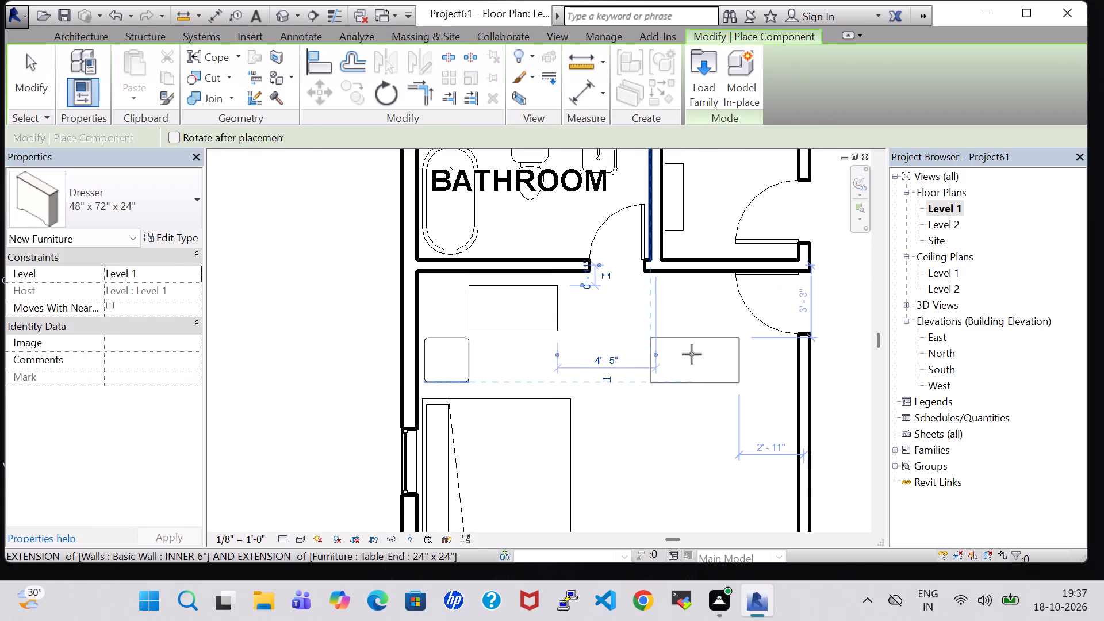
key("Escape")
key("Escape")
Nudge the new dresser slightly north, closer to the bathroom wall.
scroll(691, 354, "down", 6)
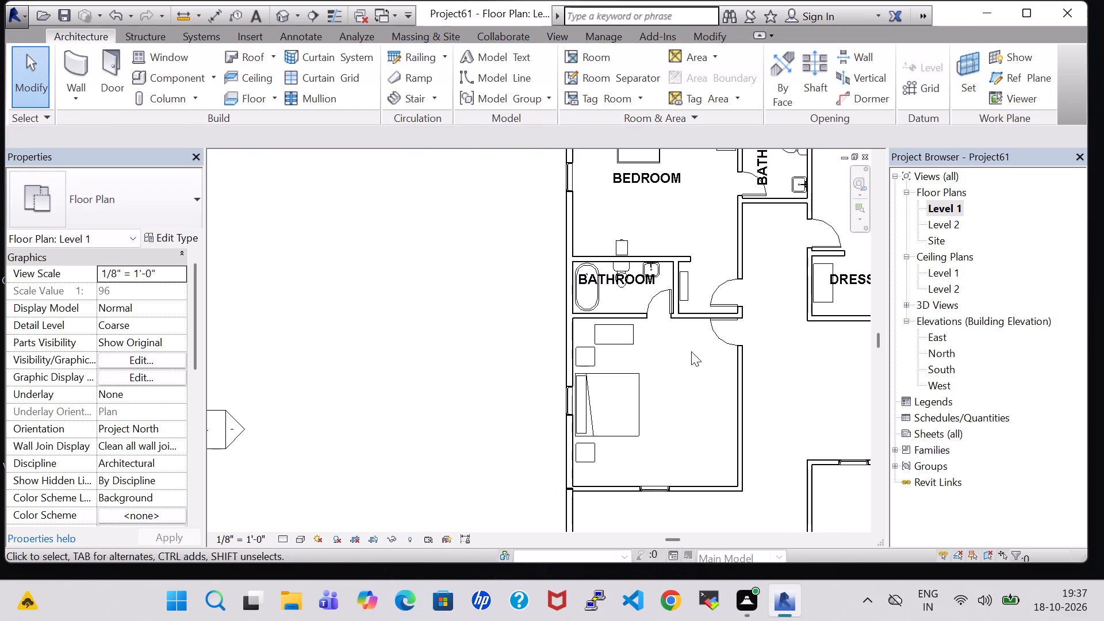
left_click(632, 347)
key("Up")
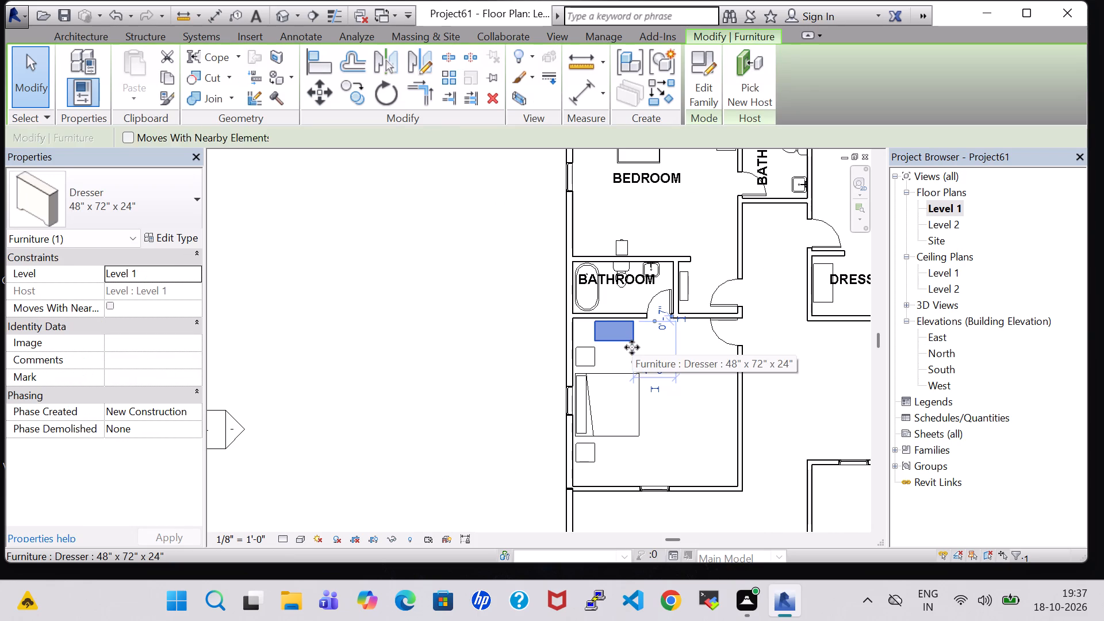
key("Left")
key("Up")
key("Down")
key("Right")
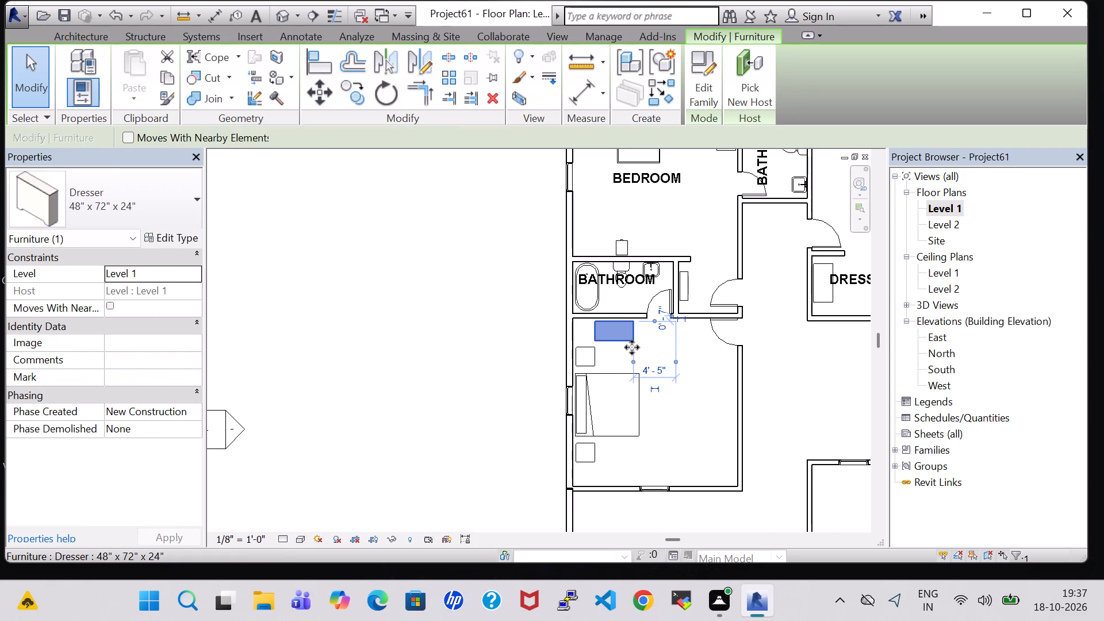
left_click(811, 393)
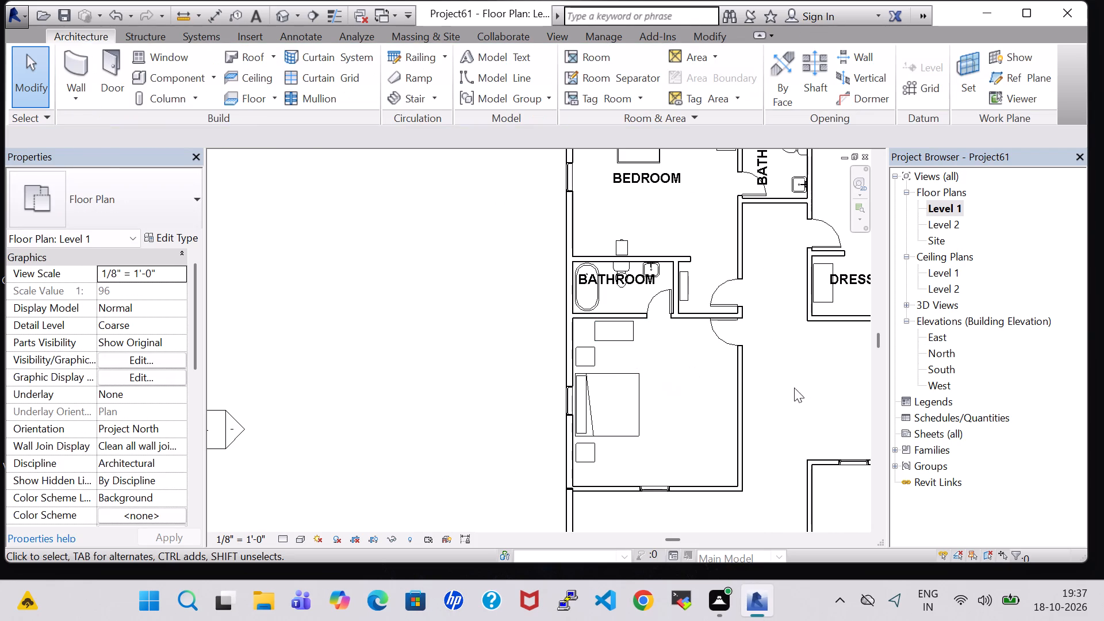
Nudge the end table north of the new king bed slightly south, closer to the bed.
left_click(591, 362)
key("Down")
key("Left")
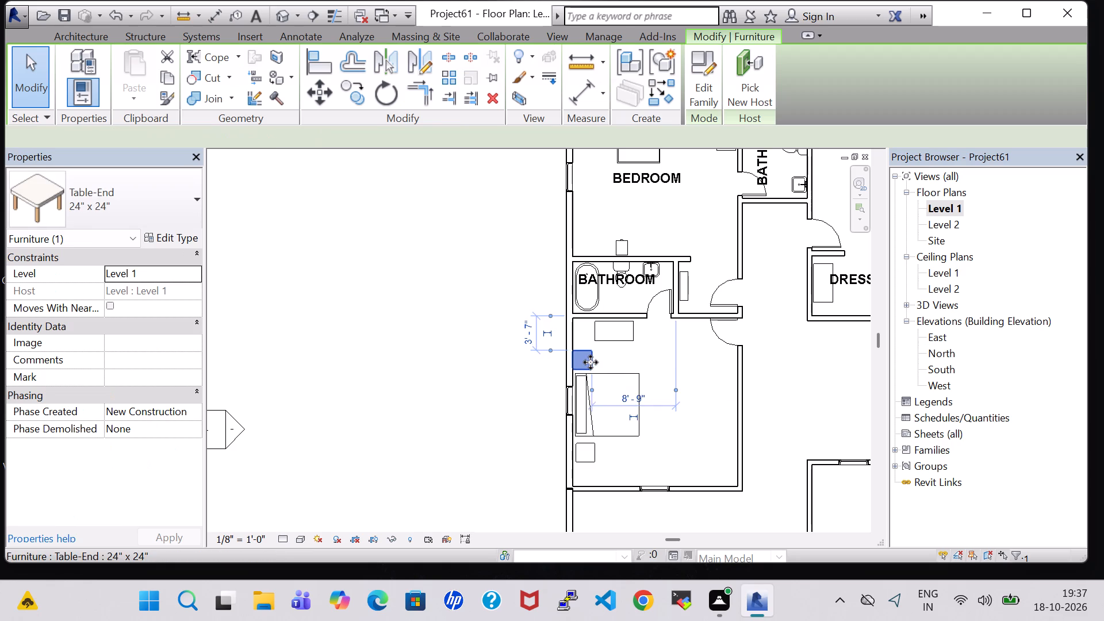
key("Right")
left_click(711, 400)
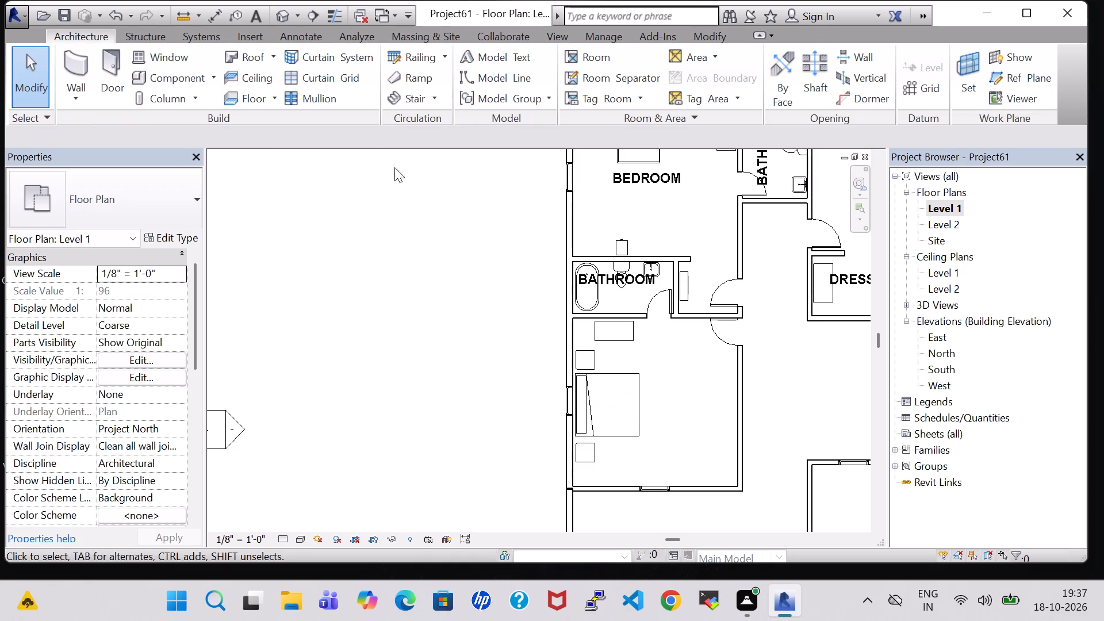
Examine the furnished bedrooms, dressing alcove and corridor in the 3D view.
left_click(281, 12)
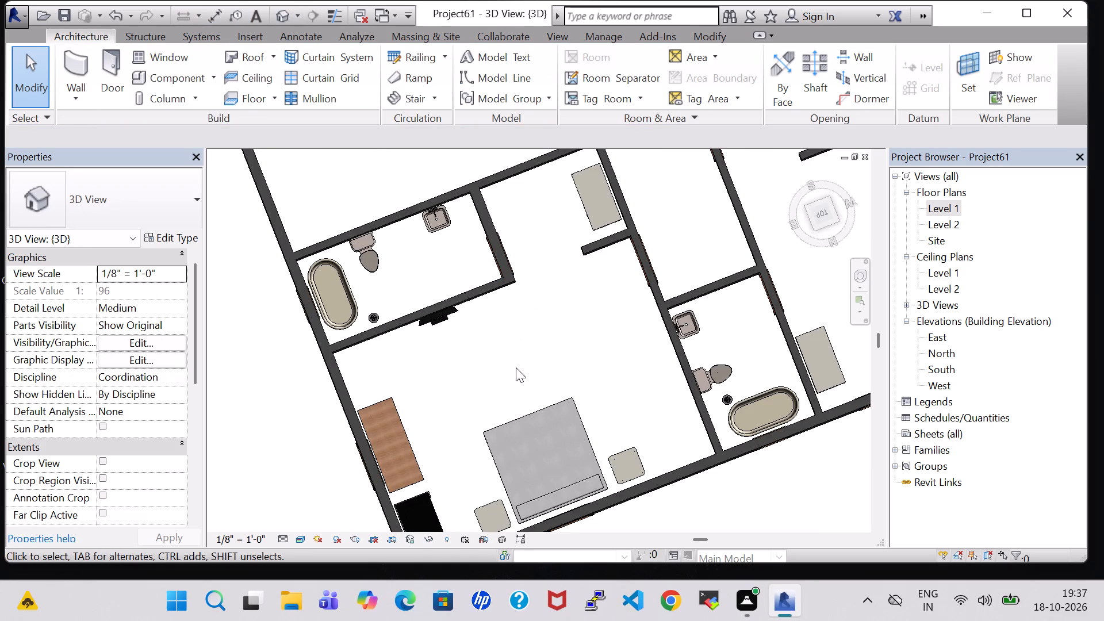
middle_click_drag(540, 345, 456, 451)
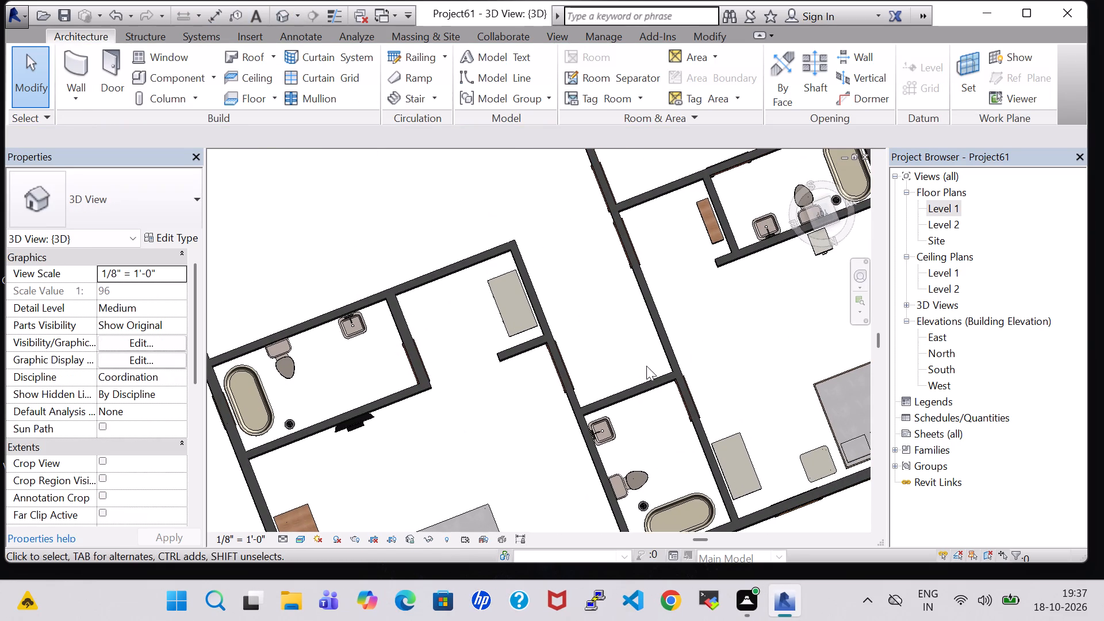
middle_click_drag(614, 342, 698, 233, "shift")
middle_click_drag(510, 163, 524, 396)
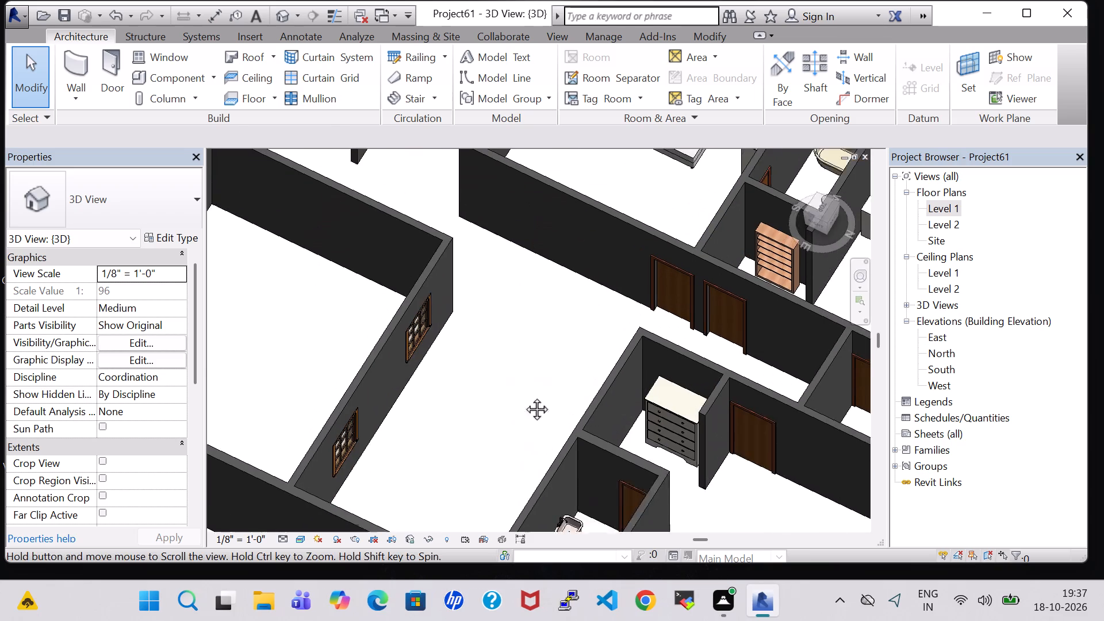
middle_click_drag(524, 396, 516, 412)
middle_click_drag(553, 371, 579, 328)
scroll(579, 325, "up", 1)
middle_click_drag(532, 319, 568, 287, "shift")
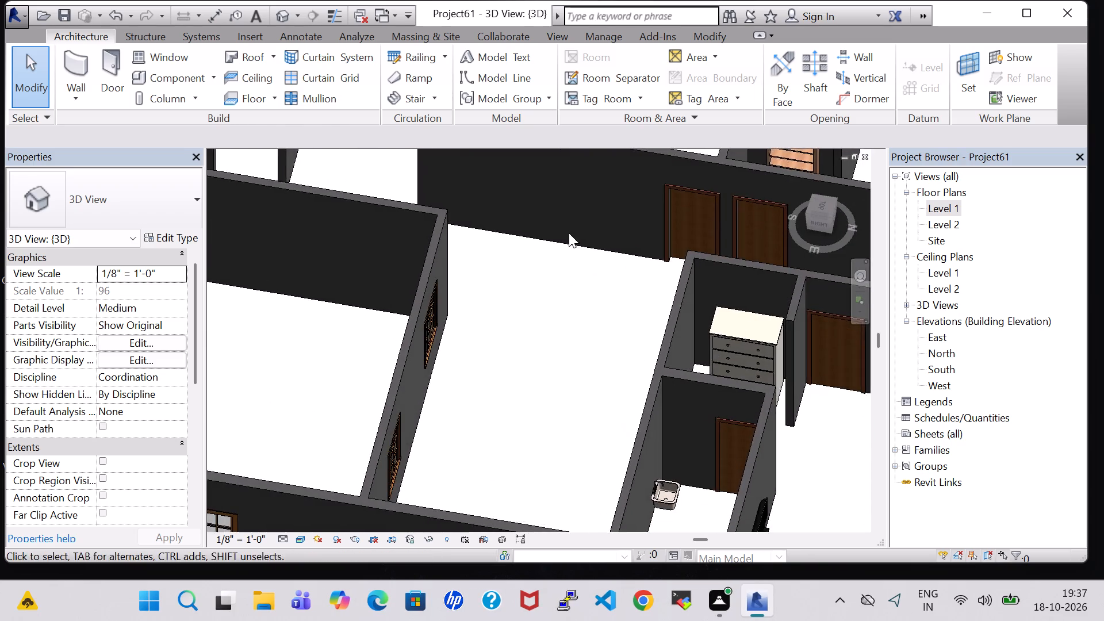
middle_click_drag(569, 233, 495, 459)
middle_click_drag(554, 361, 630, 350, "shift")
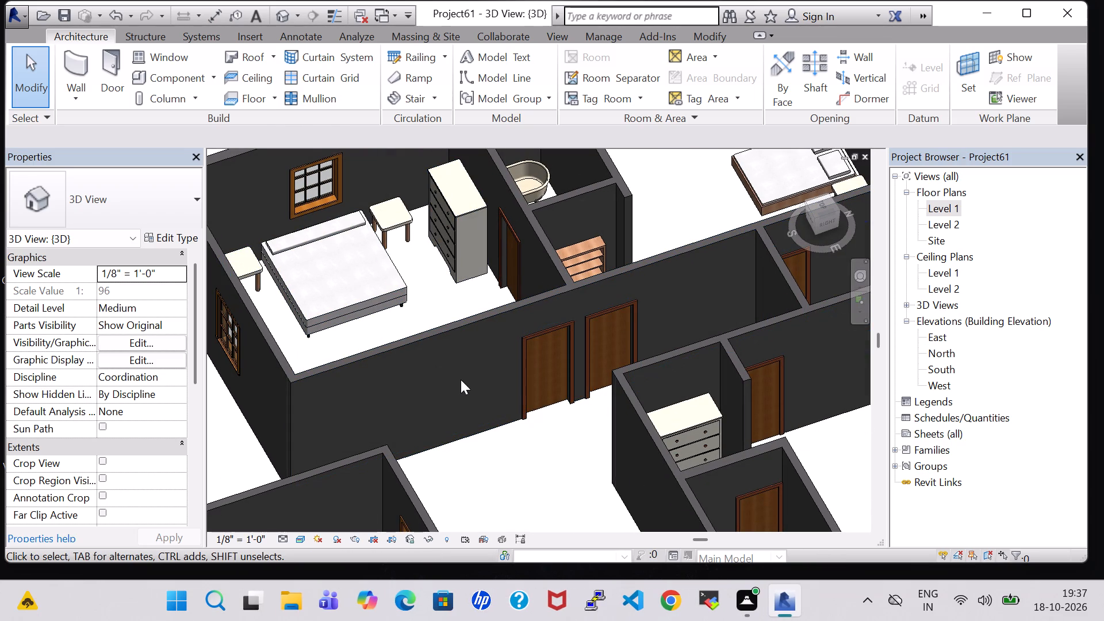
On the Level 1 floor plan, place a room in the newly furnished room south of the west bathroom and name it BEDROOM.
double_click(957, 211)
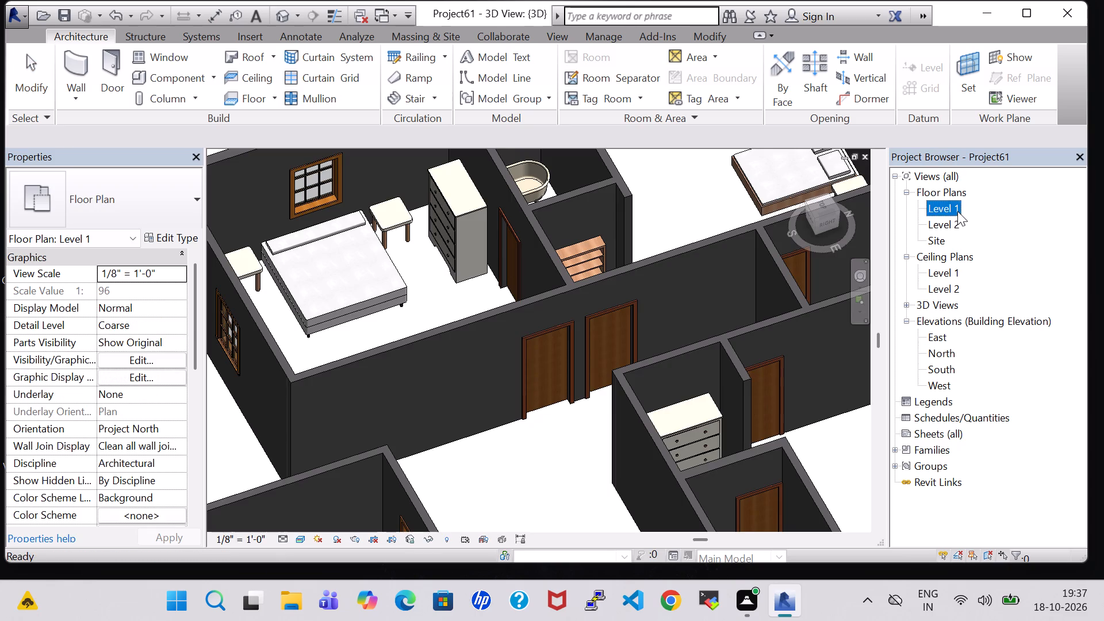
scroll(578, 298, "down", 1)
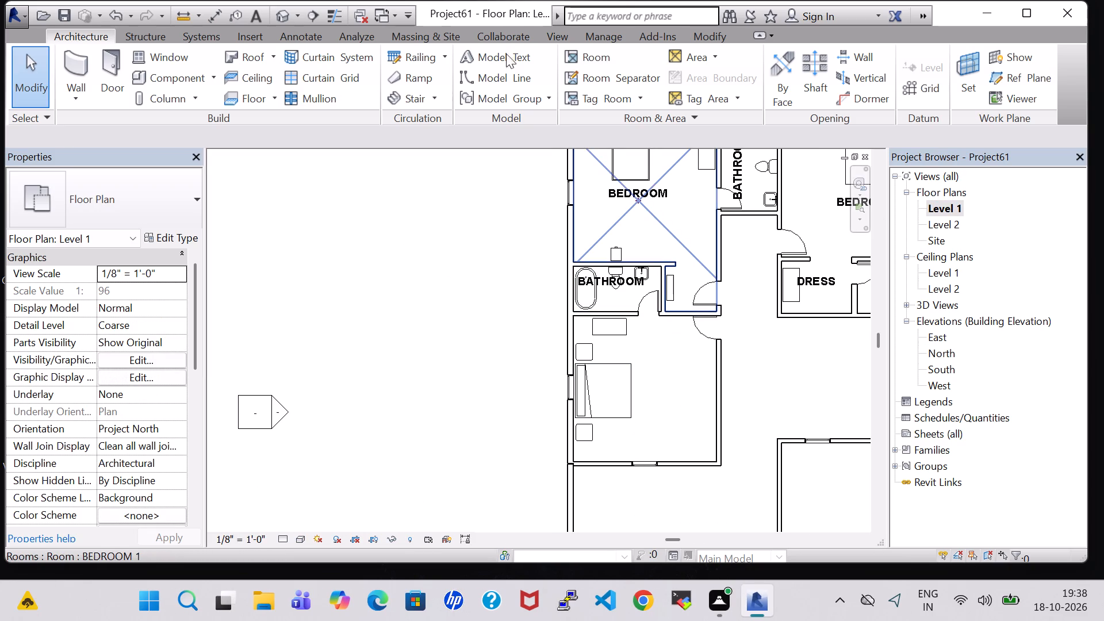
left_click(596, 51)
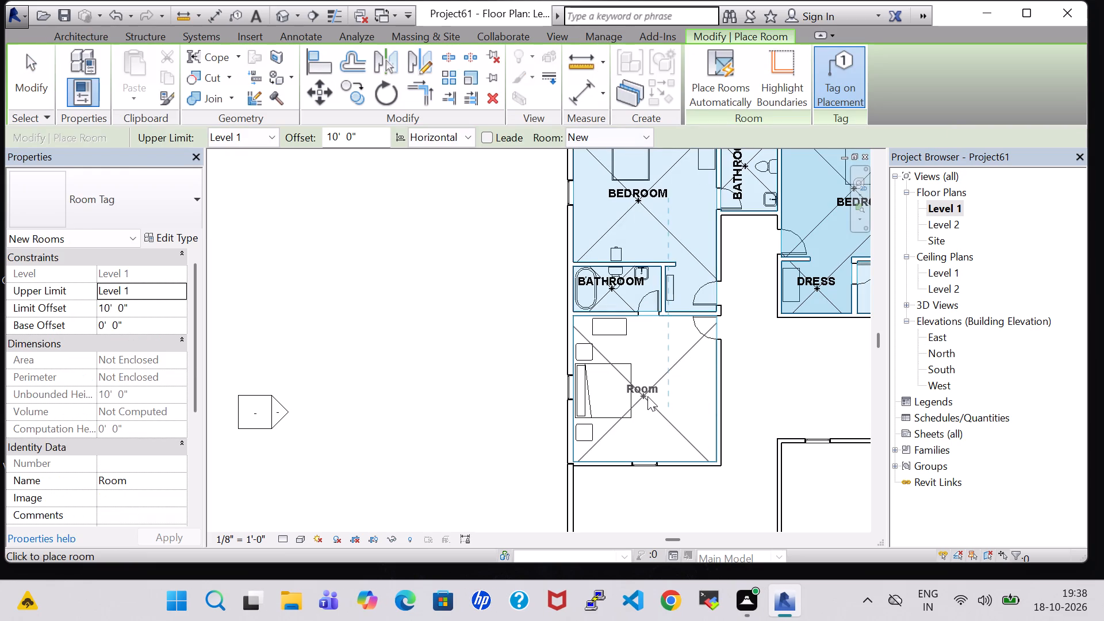
left_click(647, 396)
key("Escape")
key("Escape")
double_click(652, 396)
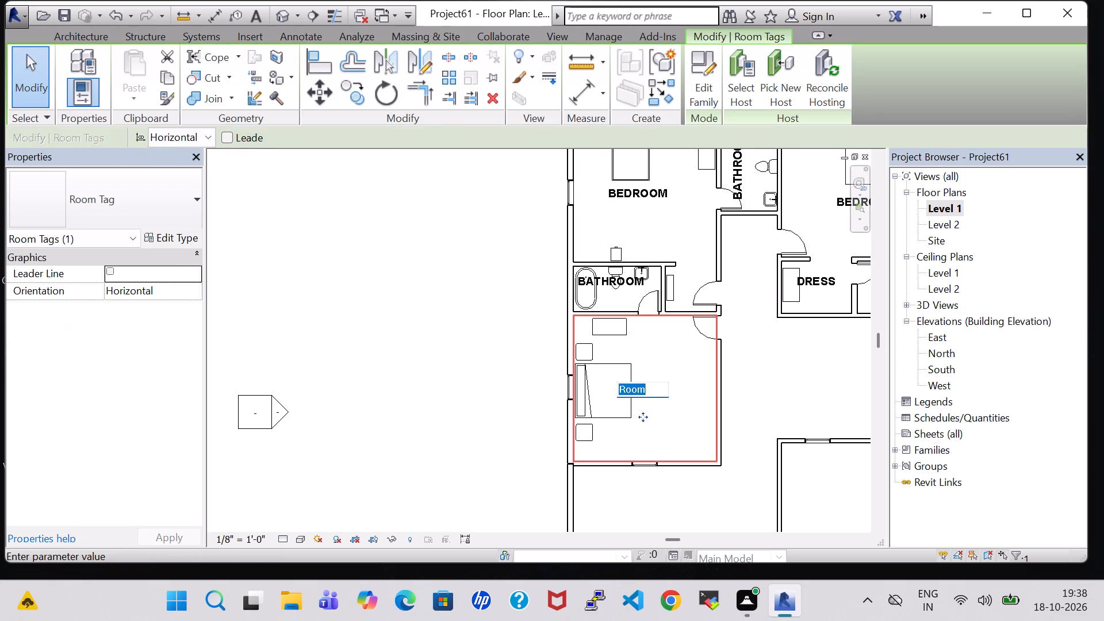
key("BackSpace")
type("BEDROOM")
key("Return")
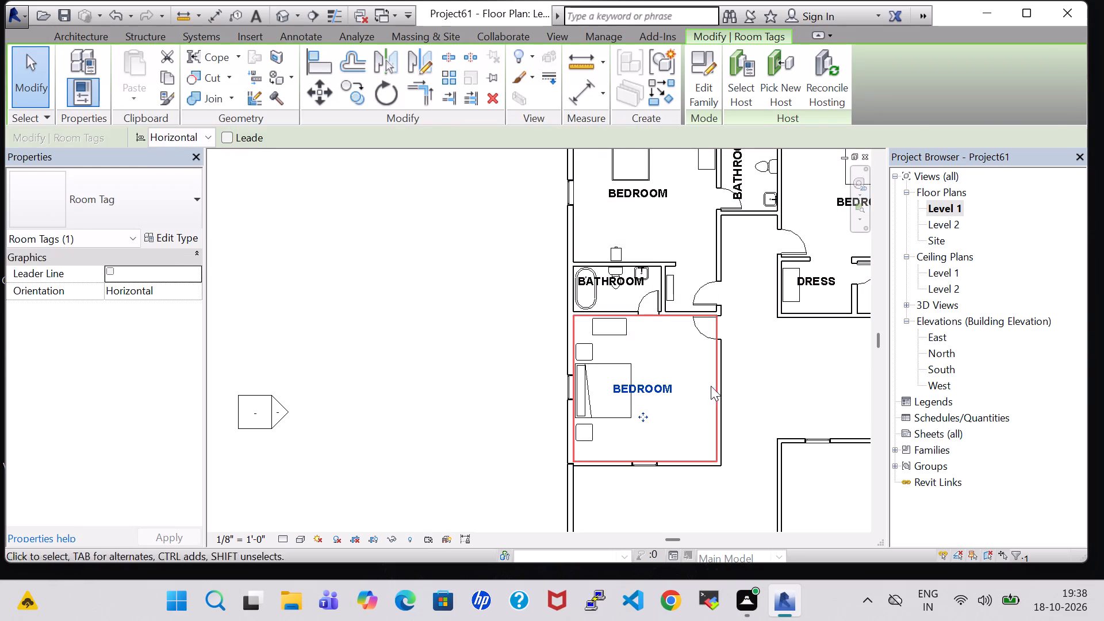
left_click(803, 373)
Check the unconnected height of the Generic - 8" west exterior wall segment just south of the new bedroom.
scroll(803, 374, "down", 3)
middle_click_drag(803, 377, 725, 317)
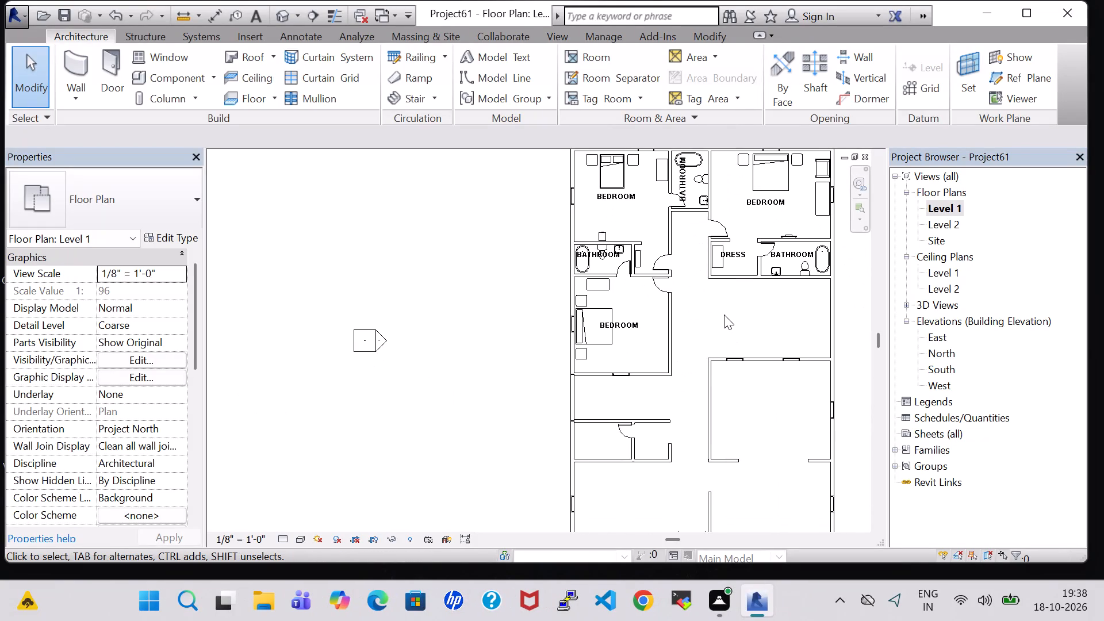
left_click(570, 392)
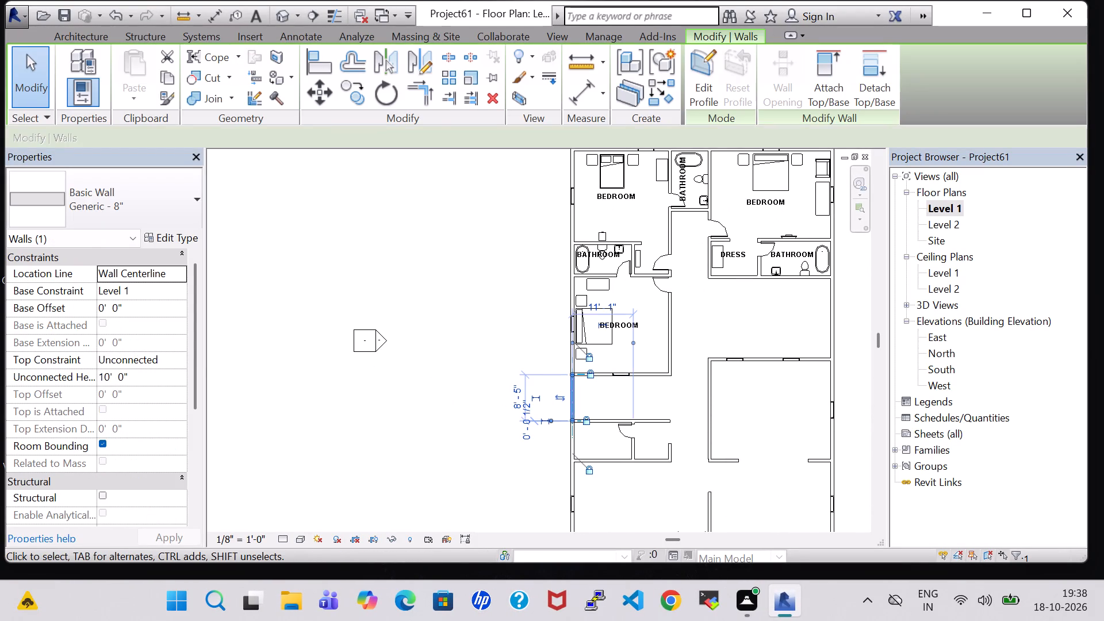
left_click(112, 379)
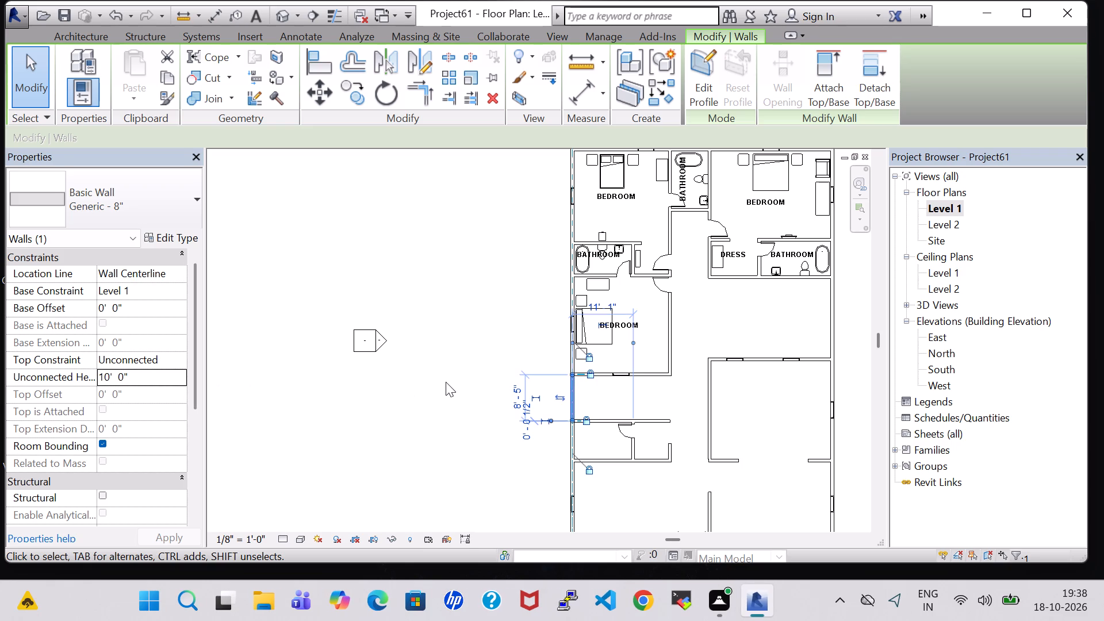
key("Escape")
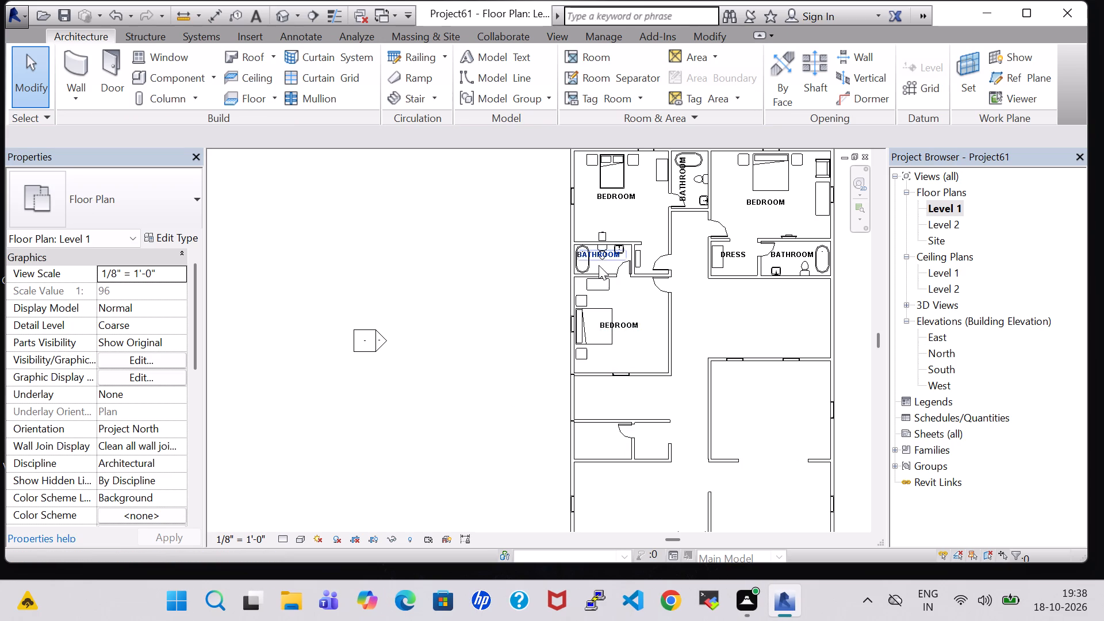
scroll(591, 267, "up", 3)
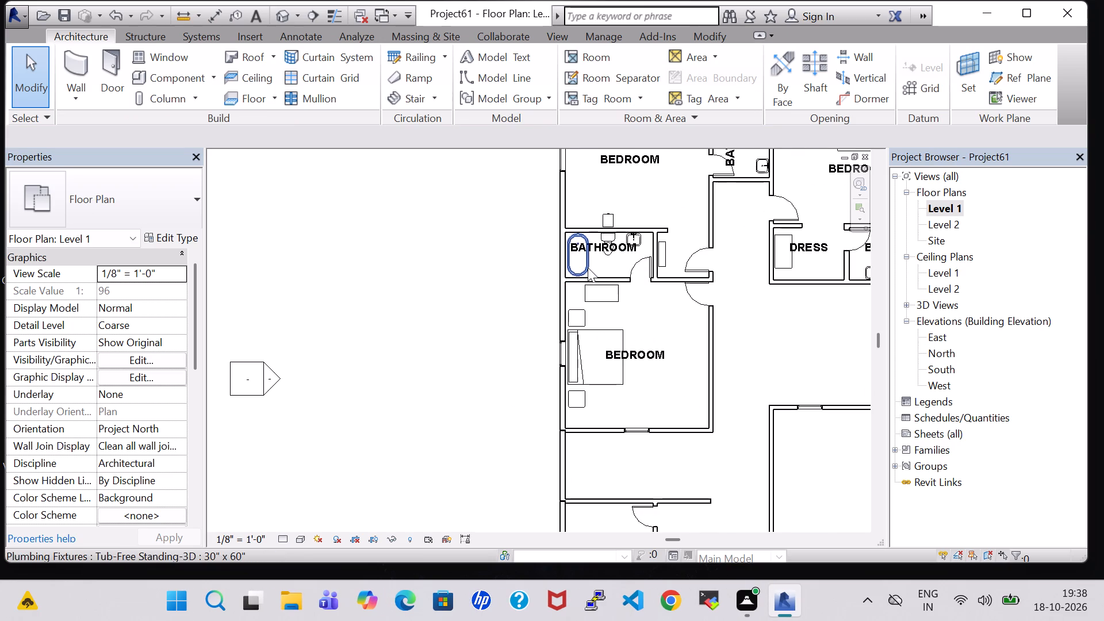
Place another 30" x 60" Tub-Free Standing-3D along the west wall of the southern bathroom, aligned with the tub in the bathroom to the north.
left_click(588, 267)
right_click(588, 267)
left_click(684, 309)
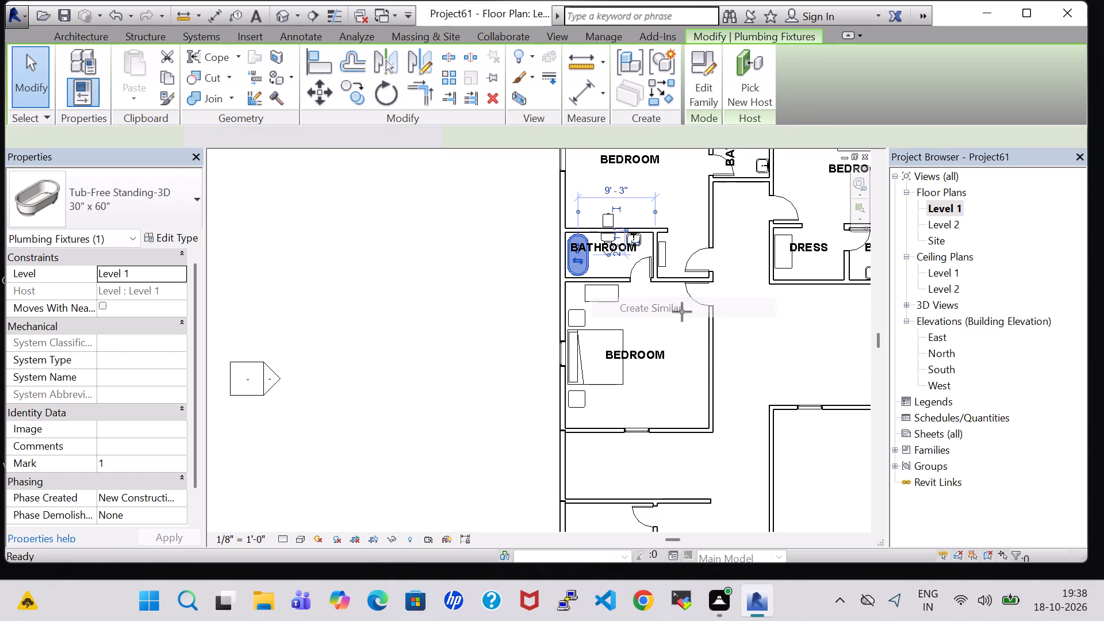
middle_click_drag(591, 470, 585, 355)
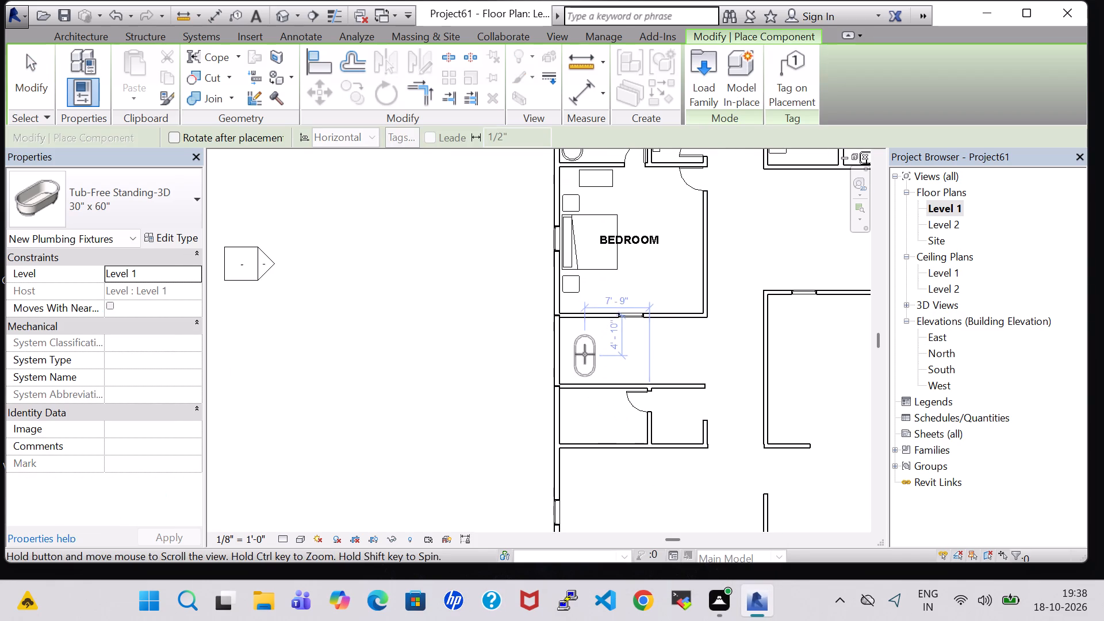
left_click(579, 416)
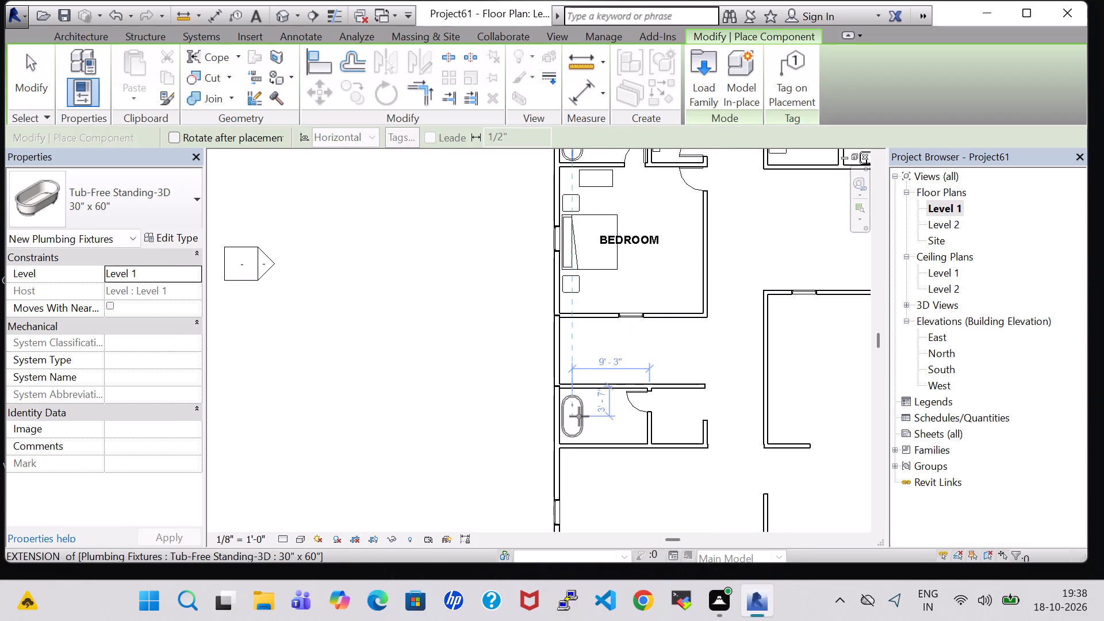
key("Escape")
key("Escape")
key("Escape")
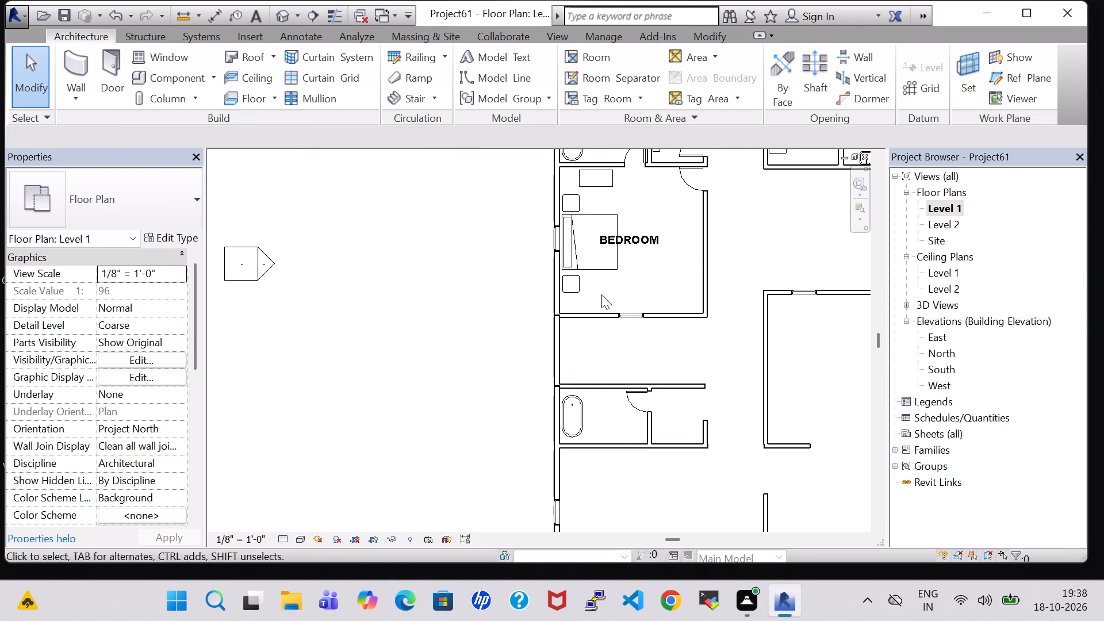
Place a Sink Vanity-Square 20" x 18" against the south wall of the alcove east of the southern bathroom, about 2'-8" from the partition.
scroll(627, 202, "up", 1)
middle_click_drag(630, 202, 647, 353)
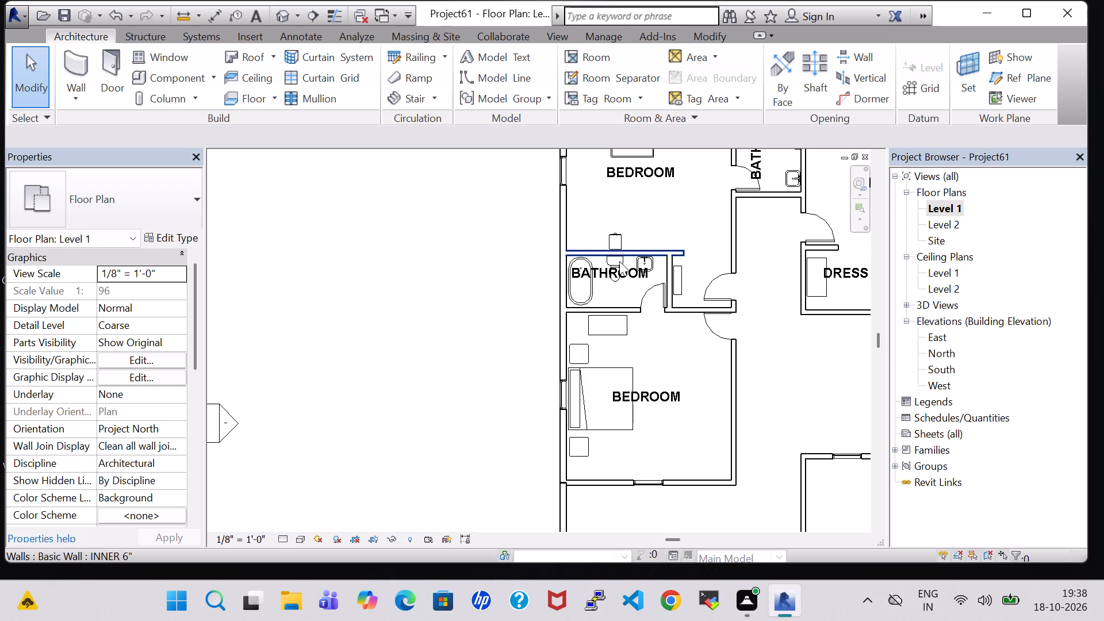
scroll(623, 283, "up", 3)
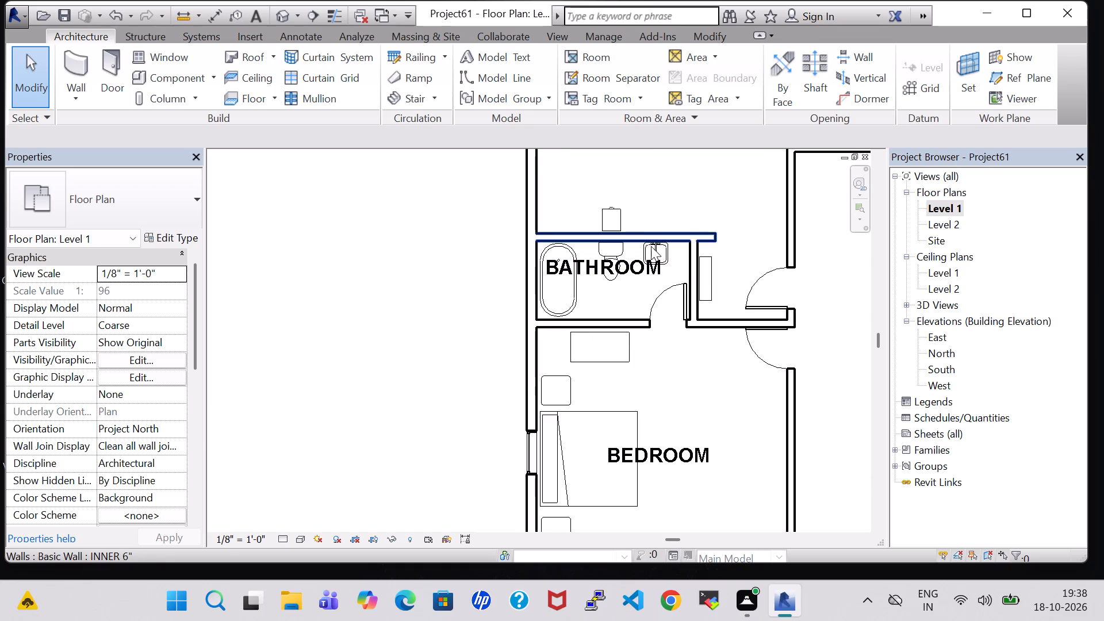
scroll(647, 247, "up", 7)
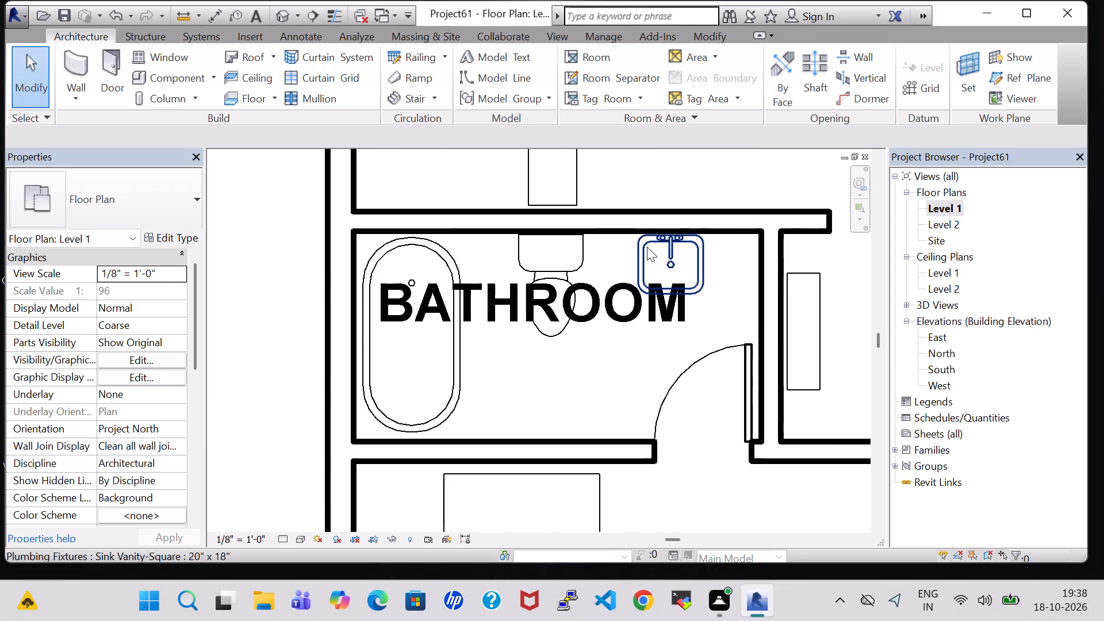
left_click(647, 255)
right_click(647, 255)
left_click(715, 311)
scroll(715, 311, "down", 1)
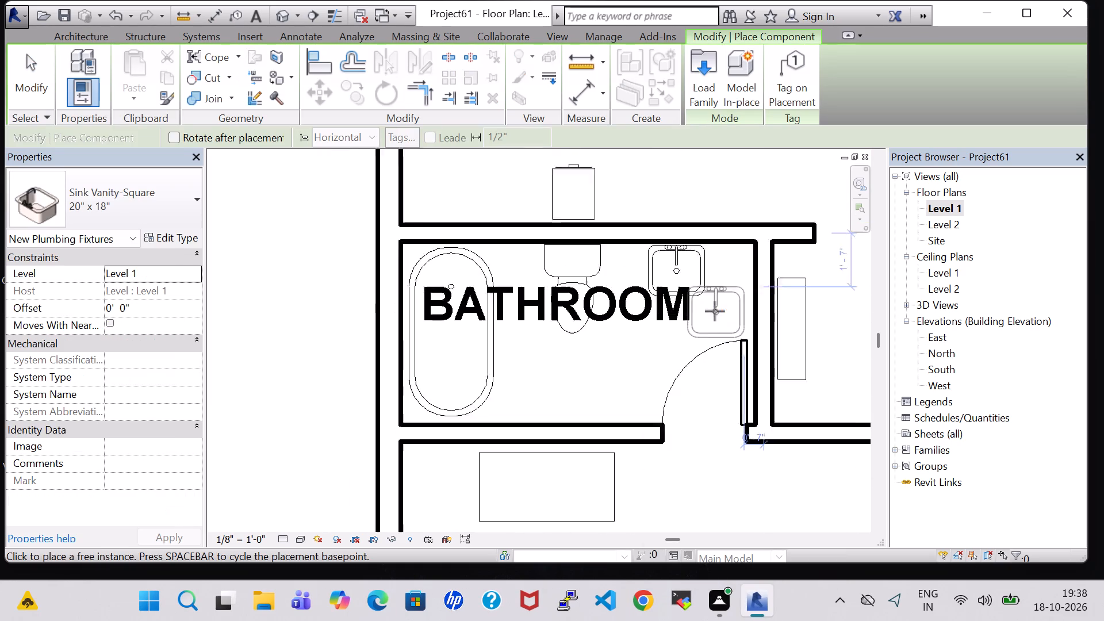
scroll(715, 311, "down", 5)
middle_click_drag(708, 393, 665, 118)
scroll(643, 432, "up", 1)
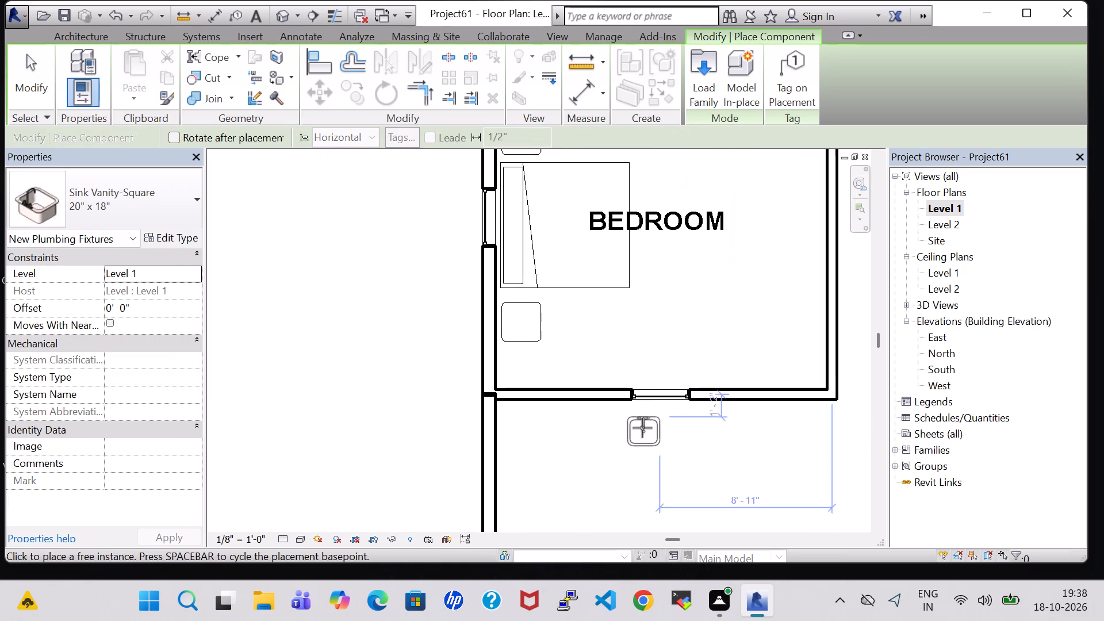
middle_click_drag(638, 407, 638, 365)
scroll(647, 425, "down", 4)
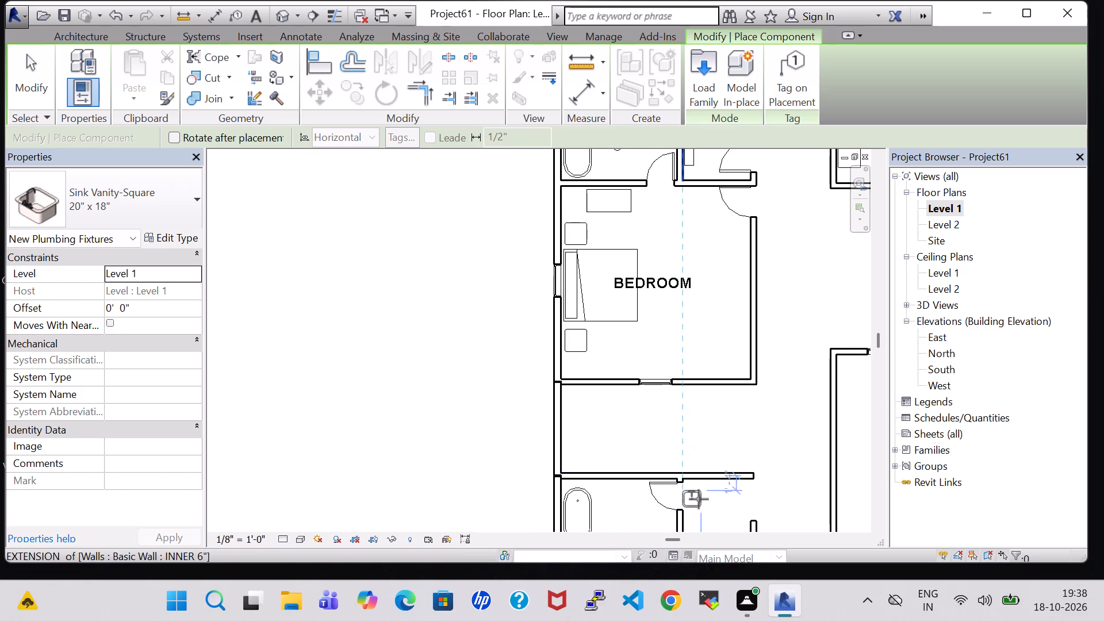
middle_click_drag(699, 499, 692, 345)
key("space")
key("space")
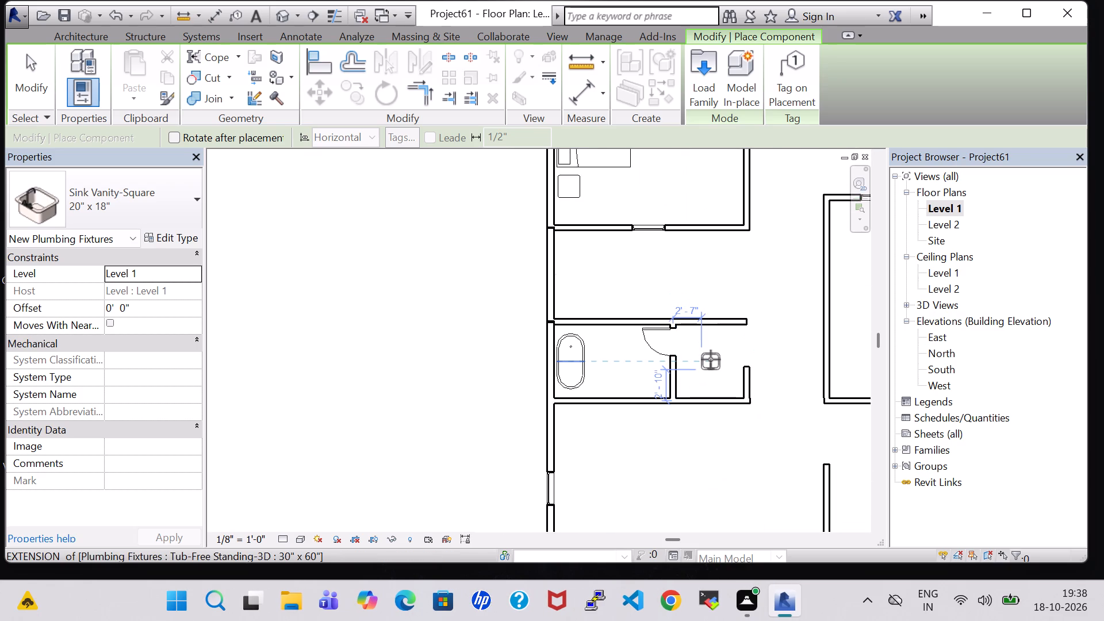
scroll(711, 359, "up", 8)
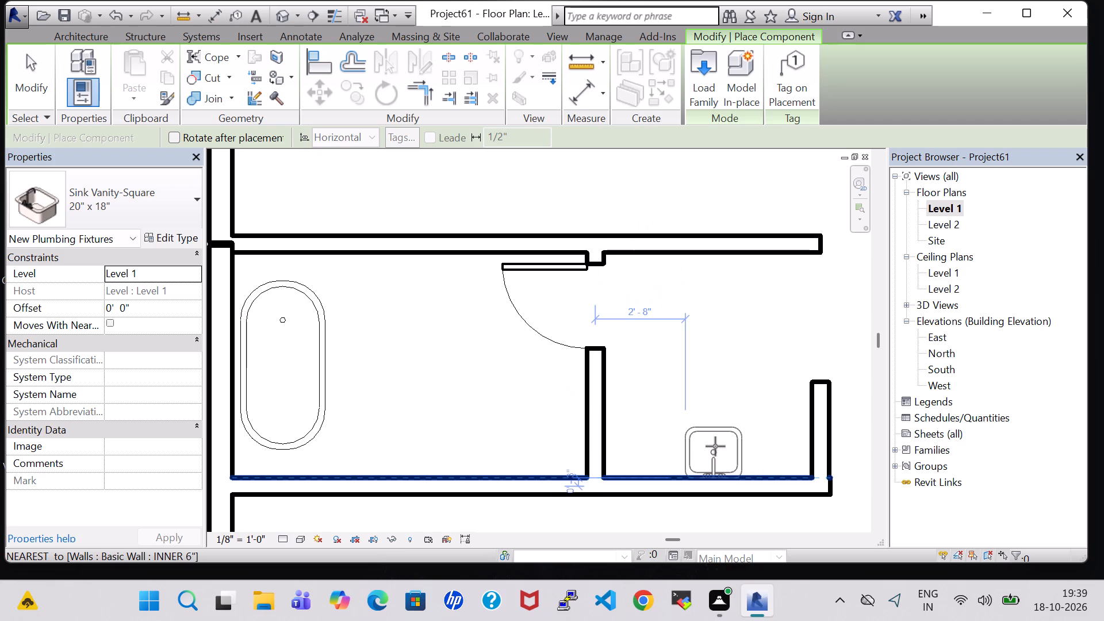
scroll(715, 445, "up", 3)
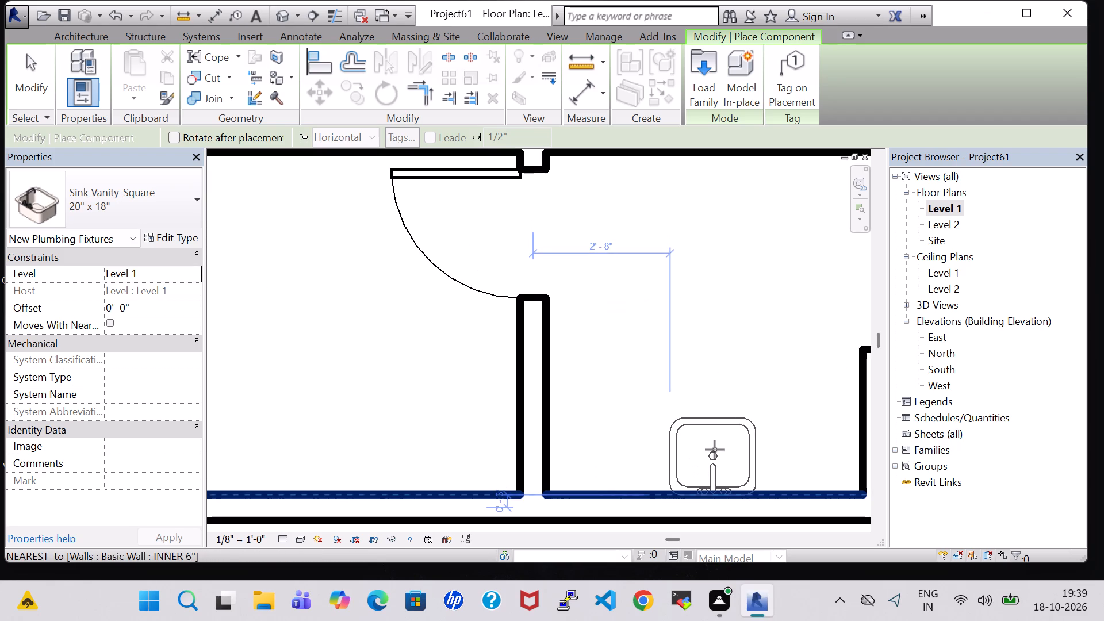
left_click(715, 450)
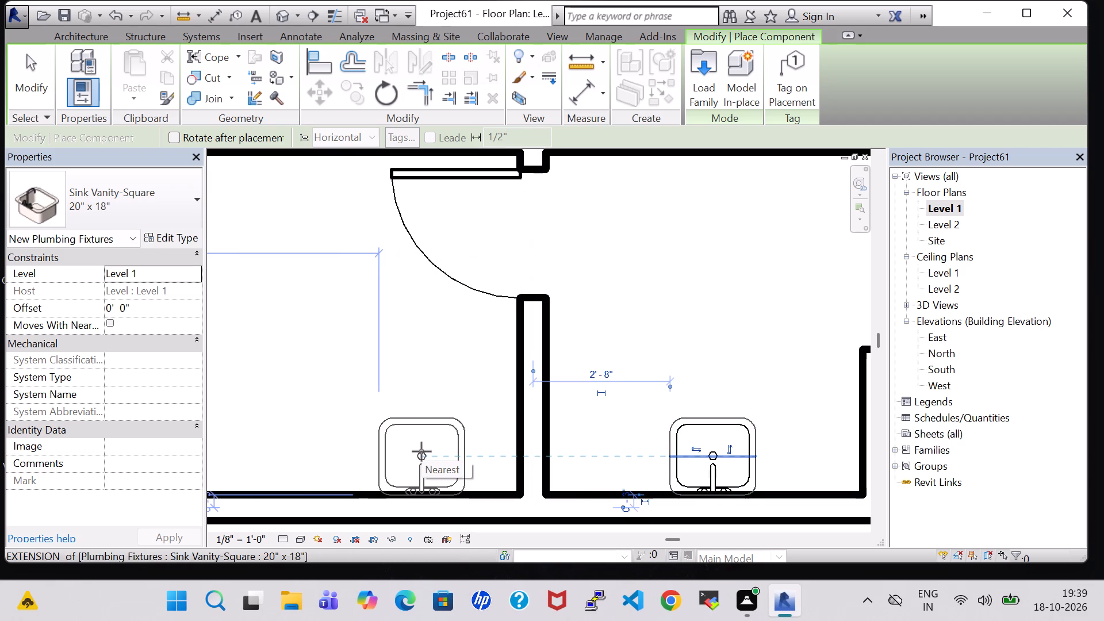
Place a second Sink Vanity-Square 20" x 18" against the southern bathroom's south wall, near the partition below its door.
scroll(421, 443, "up", 5)
middle_click_drag(426, 442, 439, 331)
scroll(430, 441, "up", 1)
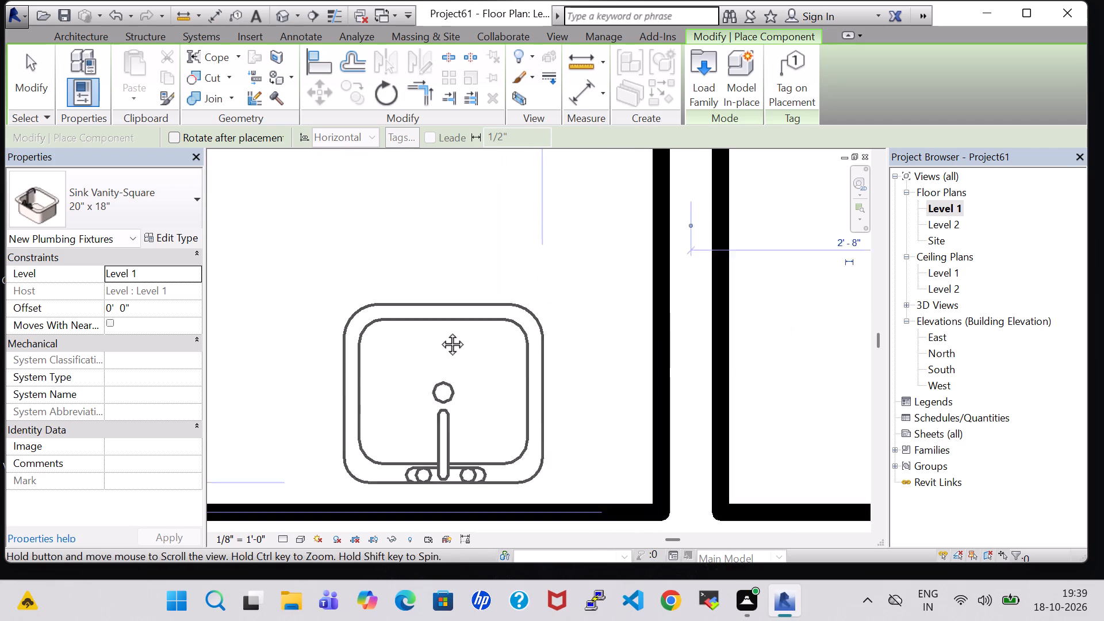
middle_click_drag(439, 331, 441, 286)
left_click(459, 305)
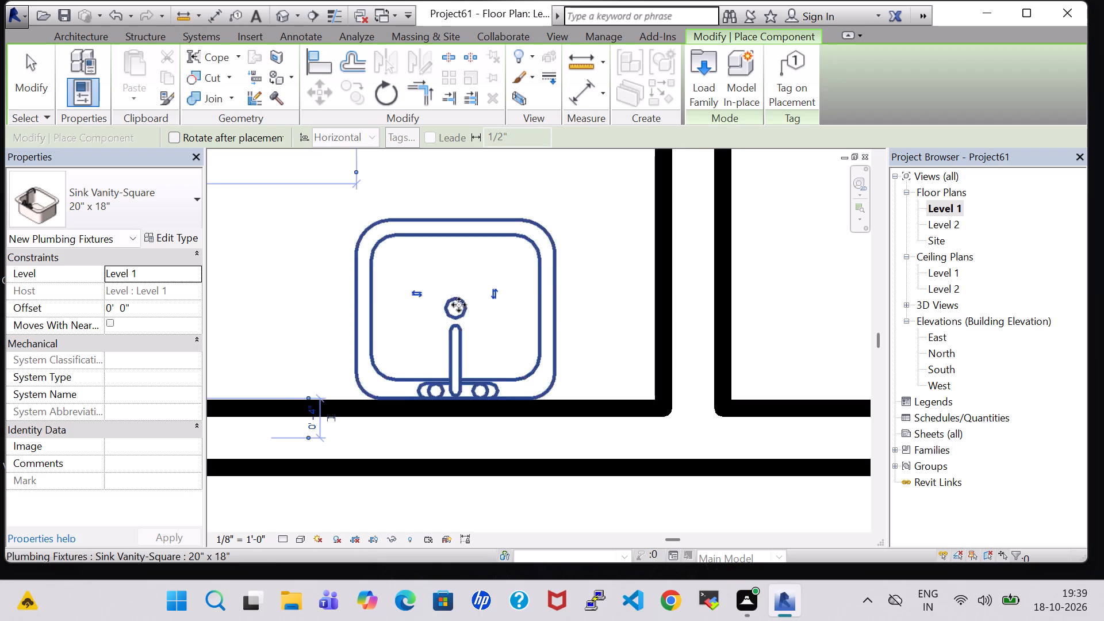
scroll(463, 283, "down", 10)
key("Escape")
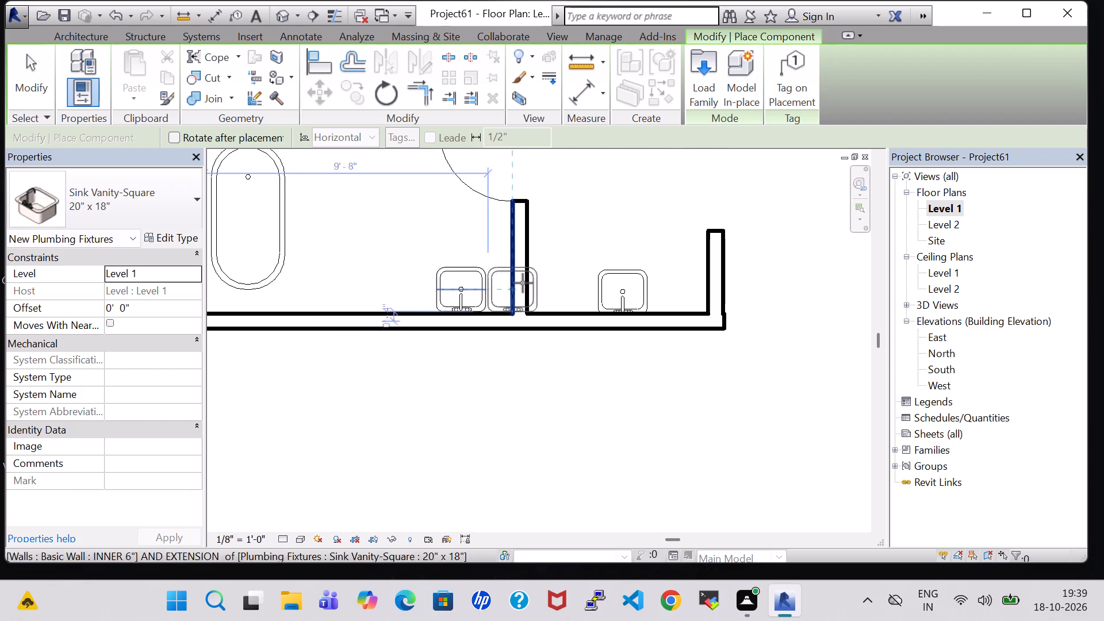
key("Escape")
Nudge the alcove sink slightly north, away from the south wall.
left_click(606, 283)
key("Up")
key("Down")
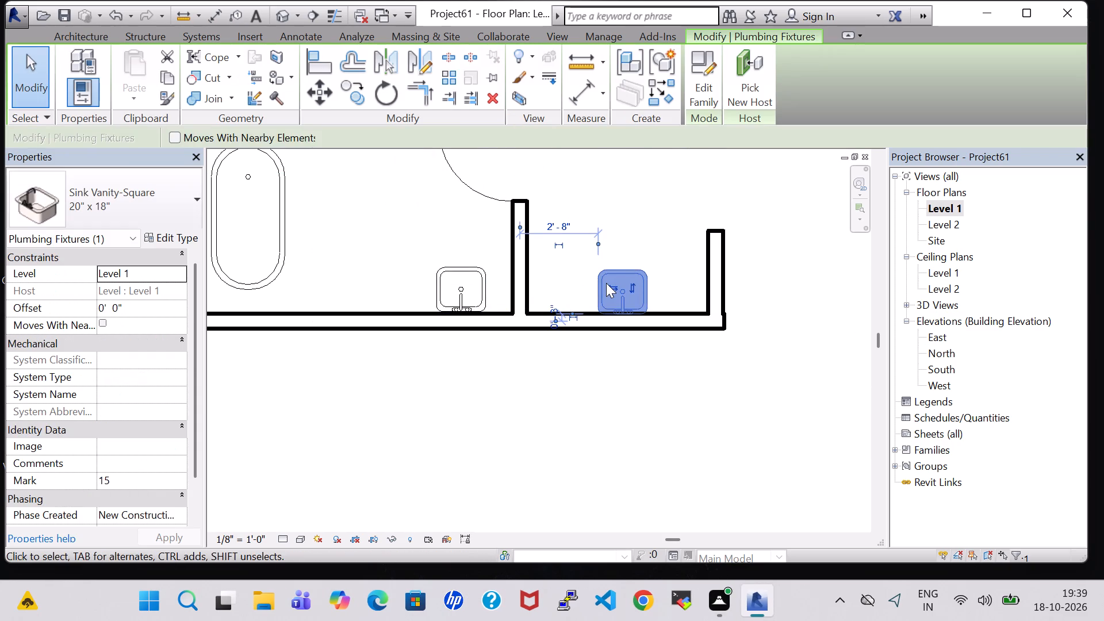
key("Up")
left_click(624, 217)
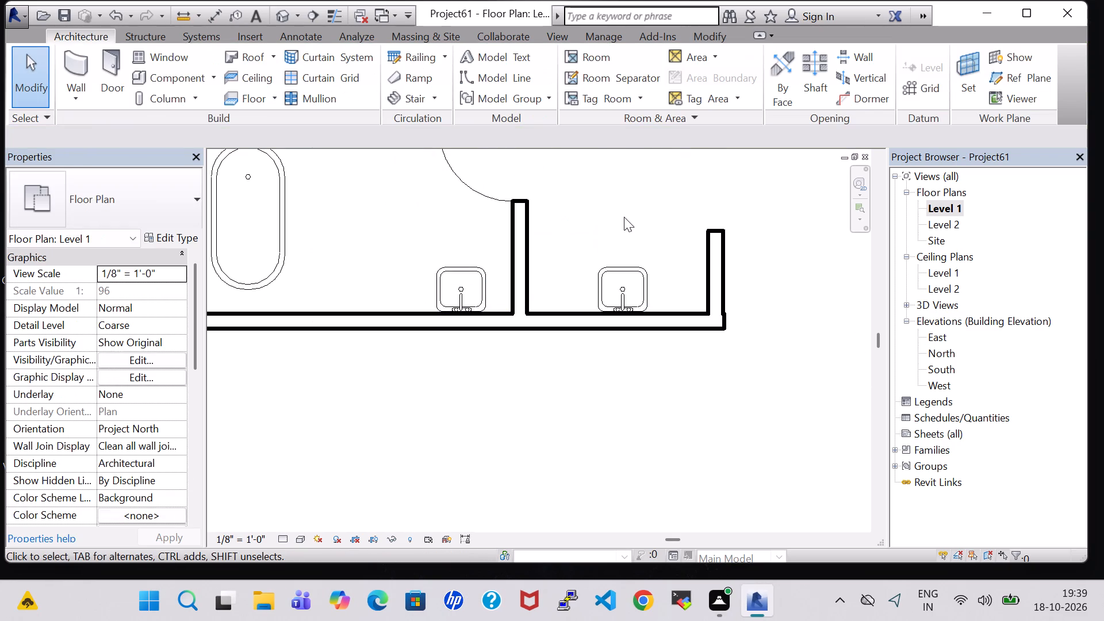
Place a Toilet-Domestic-3D backed against the southern bathroom's south wall, between tub and sink, about 5'-10" from the west wall.
scroll(471, 243, "down", 5)
middle_click_drag(557, 224, 558, 408)
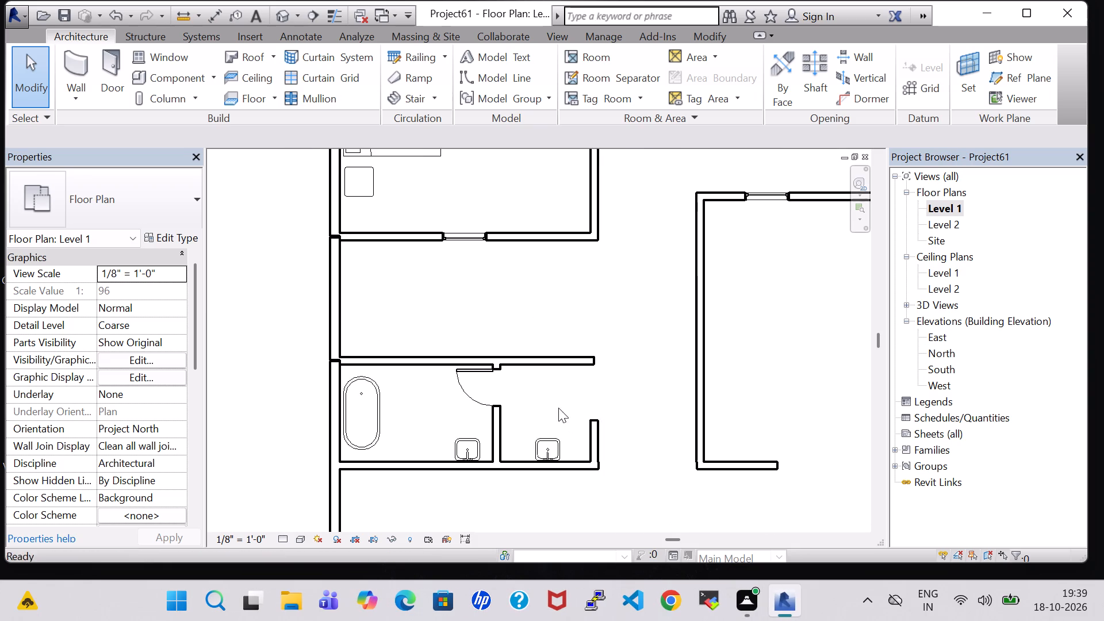
scroll(547, 268, "down", 4)
middle_click_drag(549, 388, 549, 474)
middle_click_drag(541, 195, 500, 267)
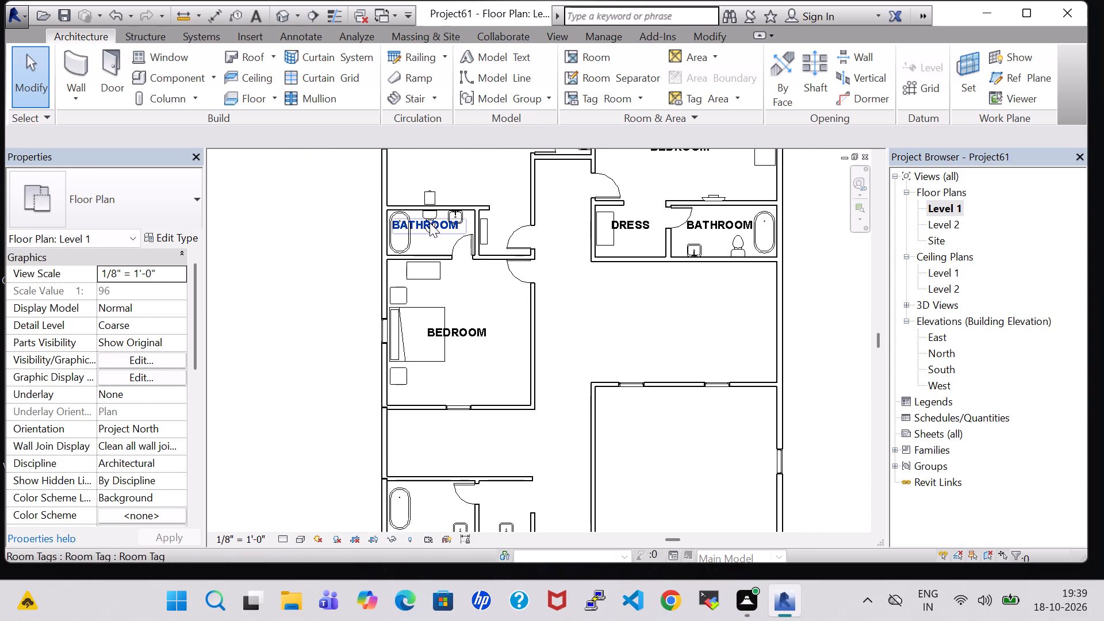
scroll(430, 223, "up", 8)
left_click(442, 202)
right_click(442, 202)
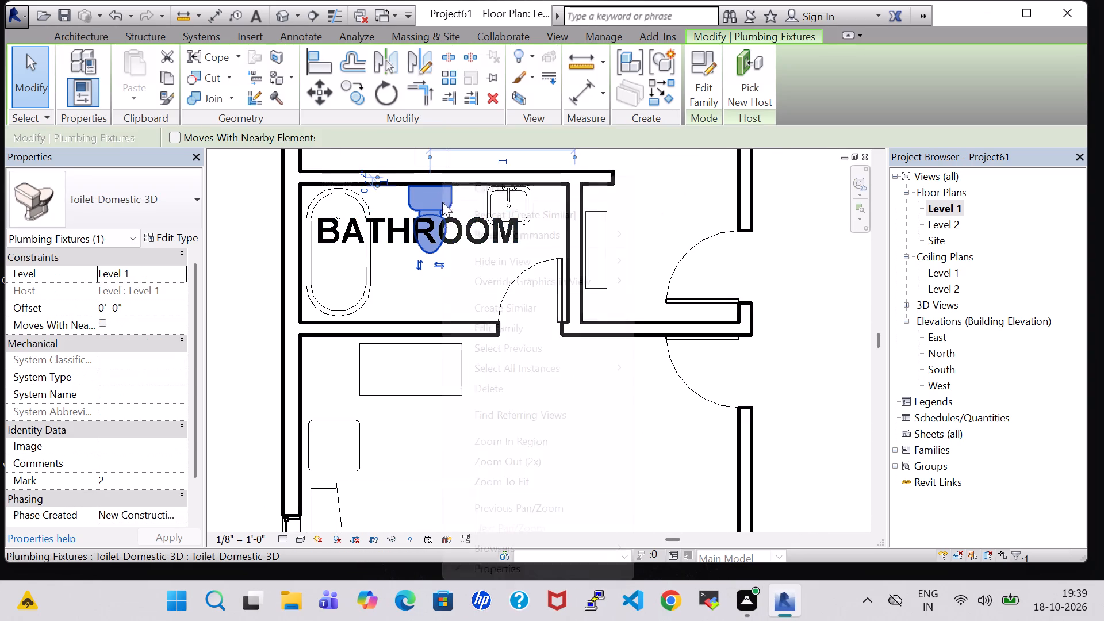
left_click(558, 301)
scroll(570, 374, "down", 6)
middle_click_drag(571, 403, 589, 193)
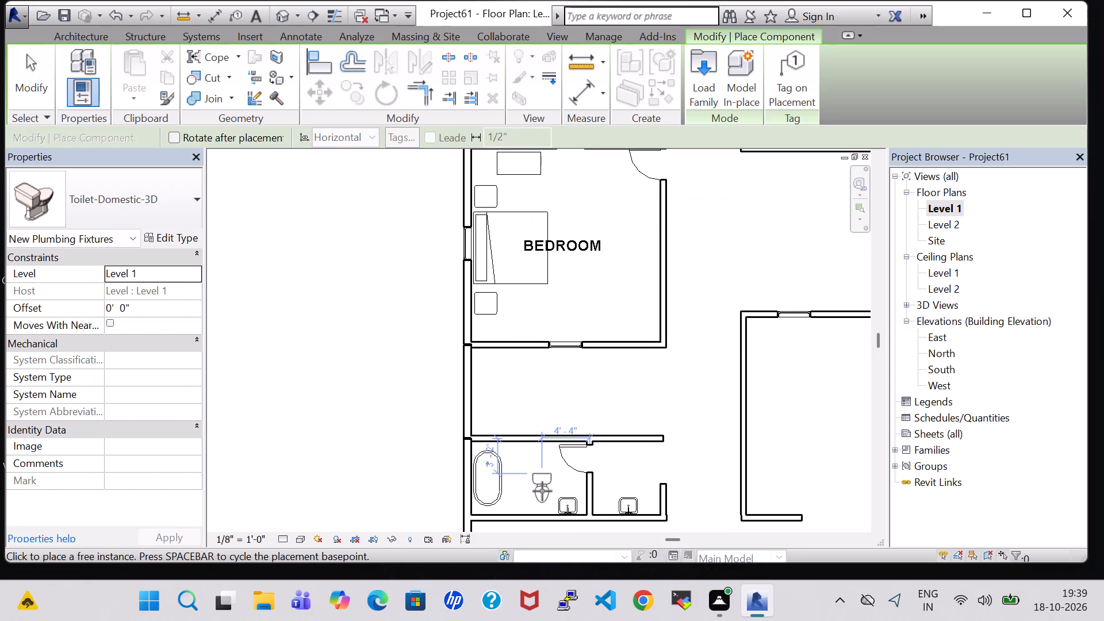
key("space")
key("space")
scroll(542, 491, "up", 8)
middle_click_drag(542, 487, 550, 333)
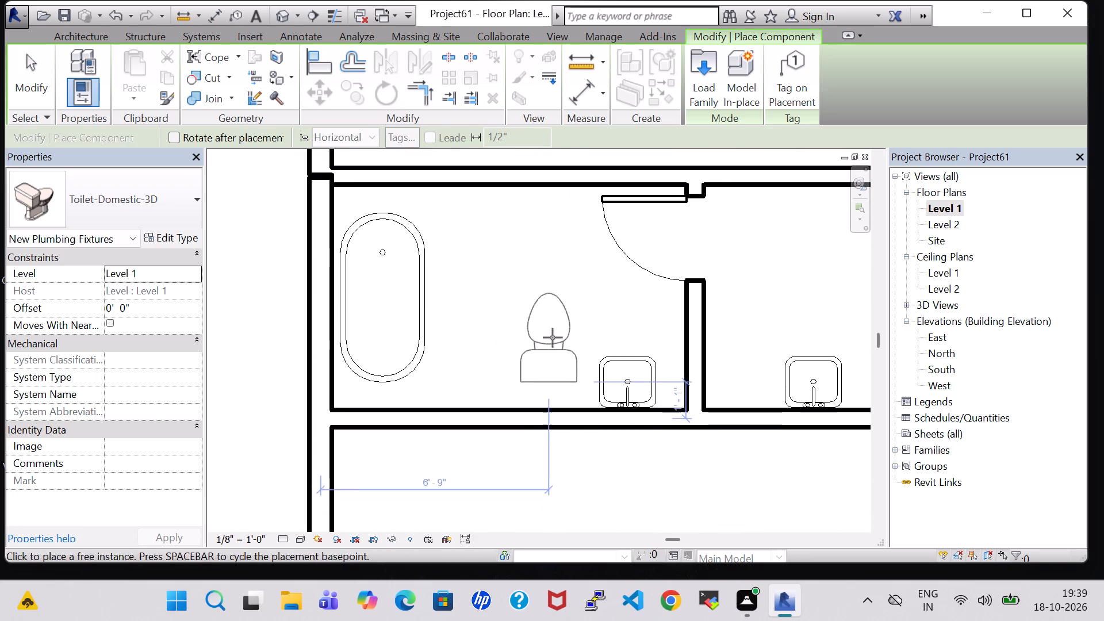
left_click(519, 353)
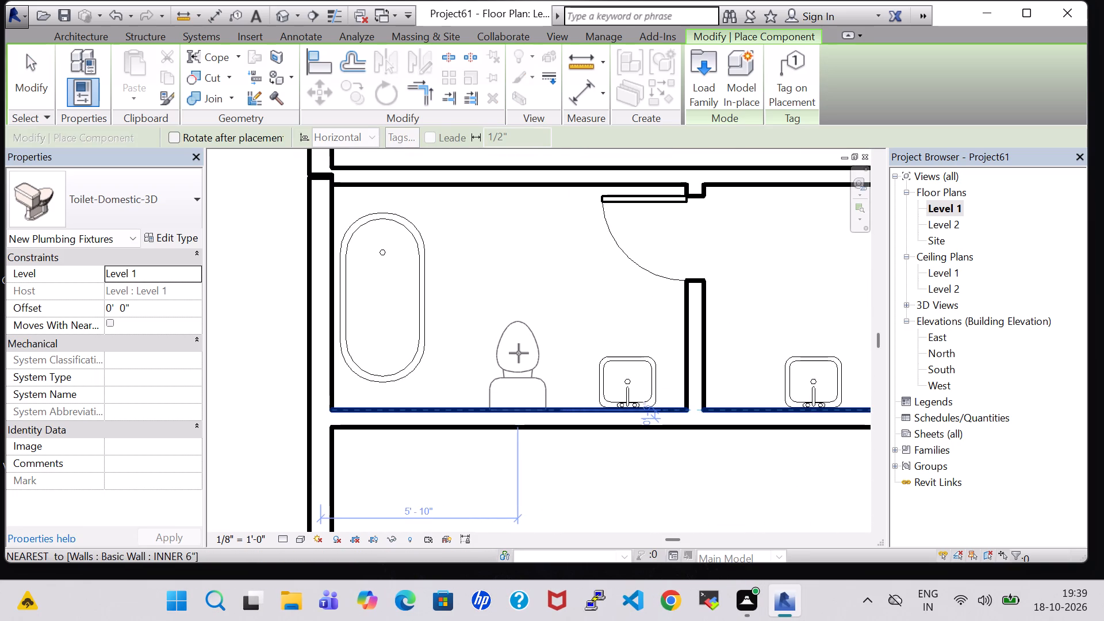
key("Escape")
key("Escape")
Examine the southern bathroom's new fixtures and the surrounding rooms in the 3D view.
scroll(529, 286, "down", 1)
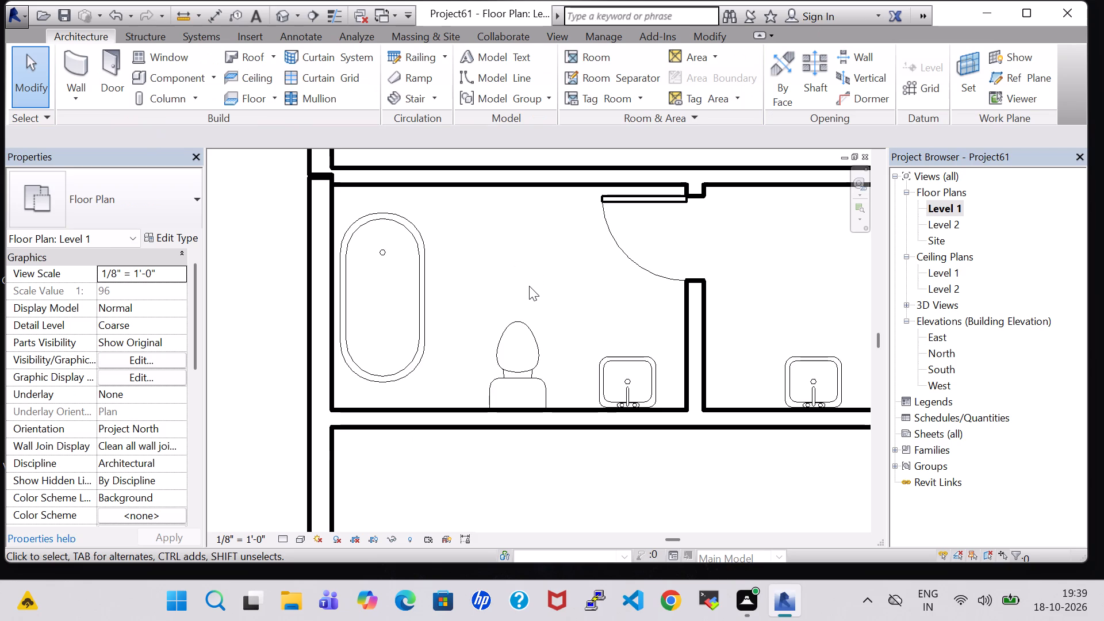
scroll(529, 286, "down", 2)
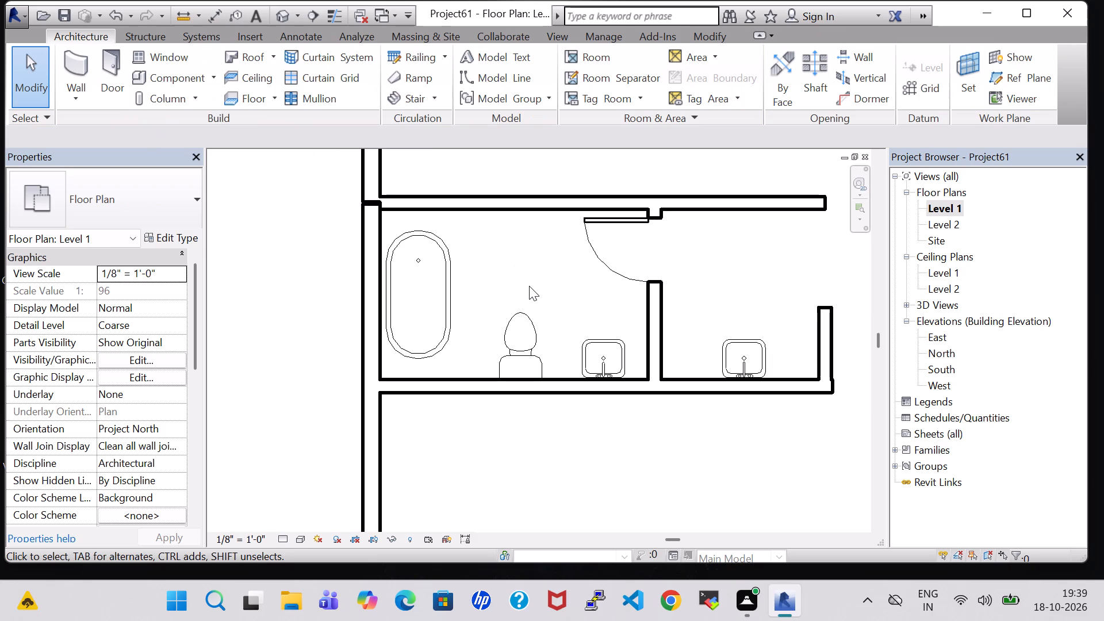
scroll(529, 286, "down", 2)
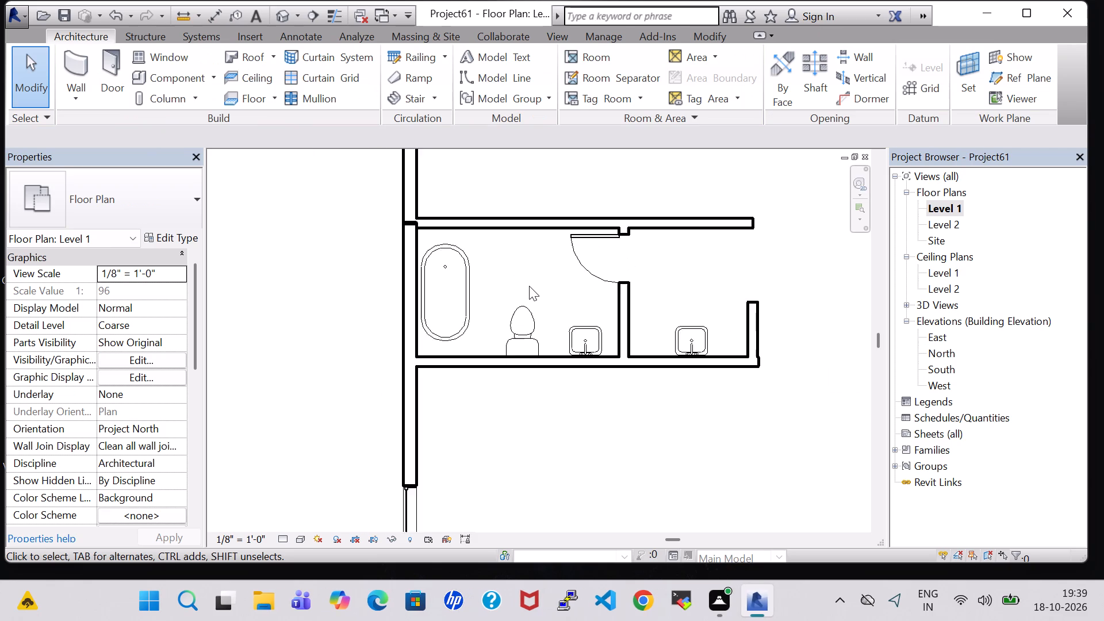
left_click(285, 20)
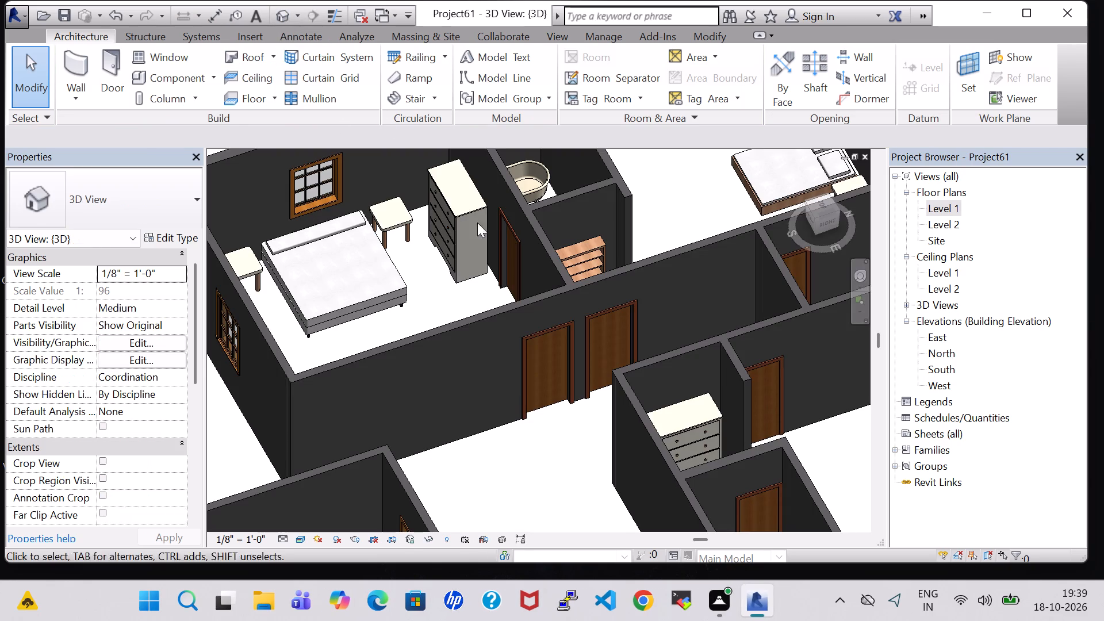
scroll(523, 359, "down", 5)
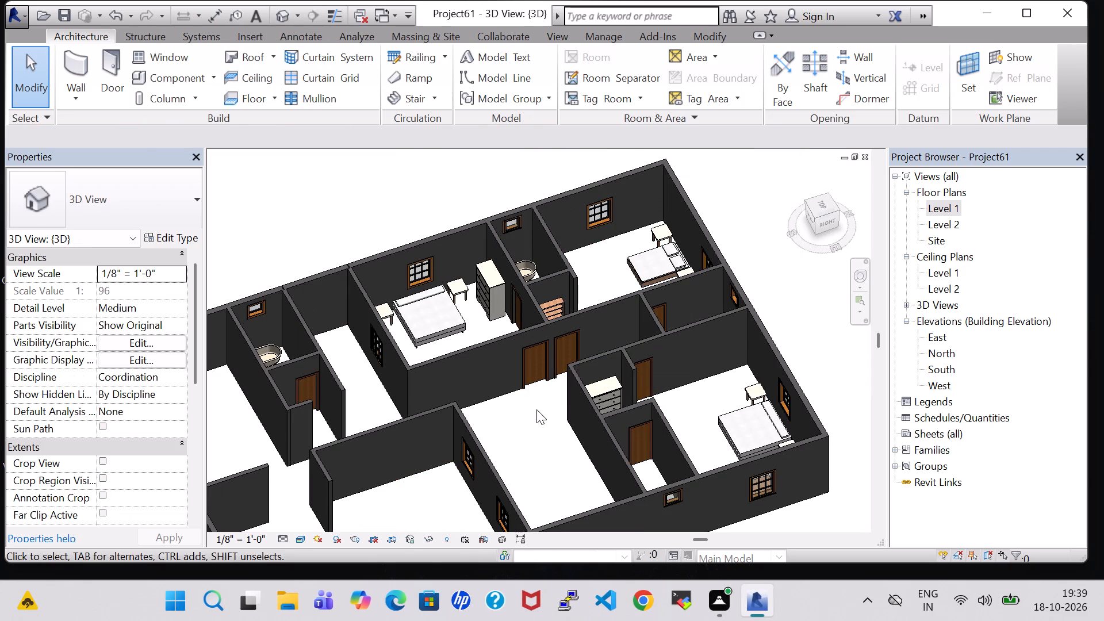
Inspect the bathroom, wash area and adjoining rooms in the 3D view and on the Level 1 floor plan.
middle_click_drag(377, 375, 377, 400)
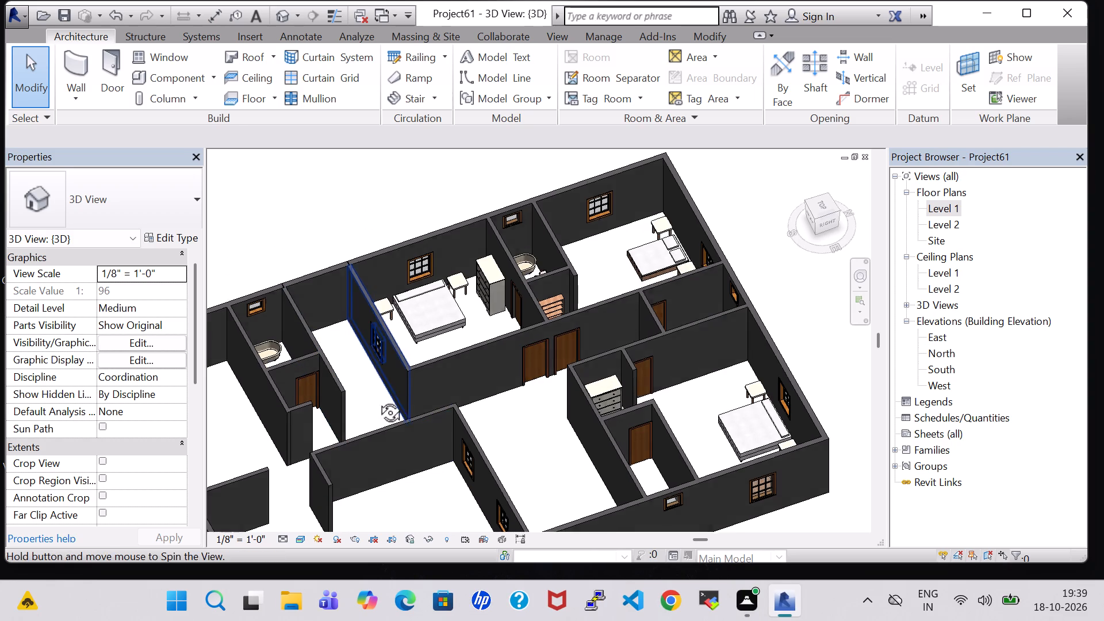
middle_click_drag(377, 400, 378, 442)
scroll(354, 377, "up", 4)
middle_click_drag(365, 372, 285, 332, "shift")
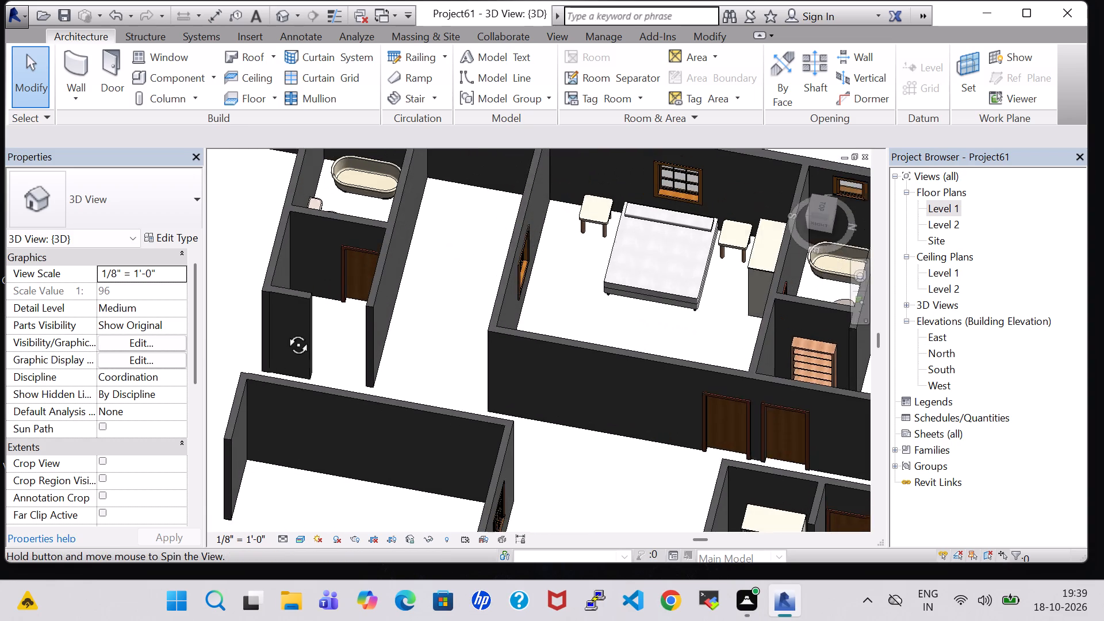
middle_click_drag(285, 332, 285, 331, "shift")
middle_click_drag(472, 256, 459, 358, "shift")
scroll(459, 358, "up", 1, "shift")
scroll(453, 280, "up", 4)
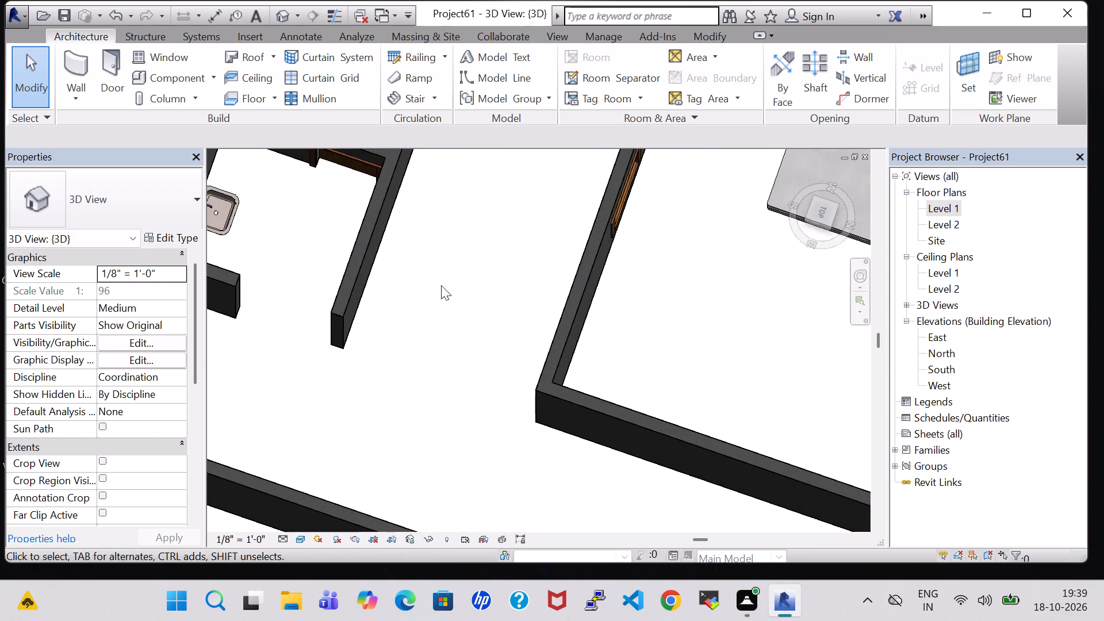
middle_click_drag(404, 318, 398, 232, "shift")
scroll(374, 188, "up", 1, "shift")
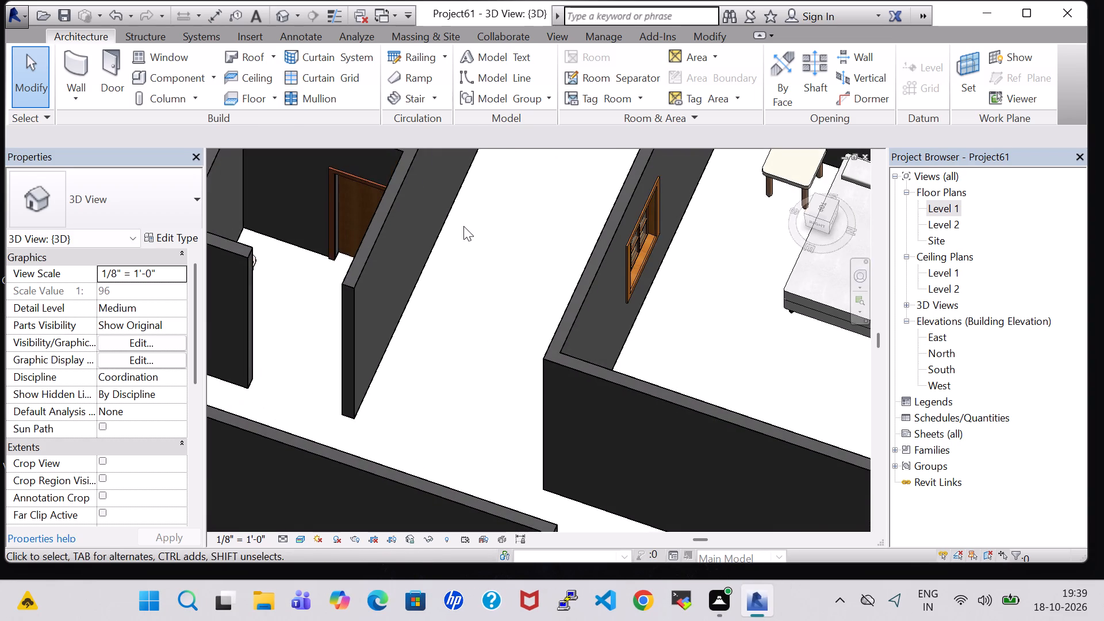
middle_click_drag(463, 226, 446, 374)
middle_click_drag(447, 374, 390, 360, "shift")
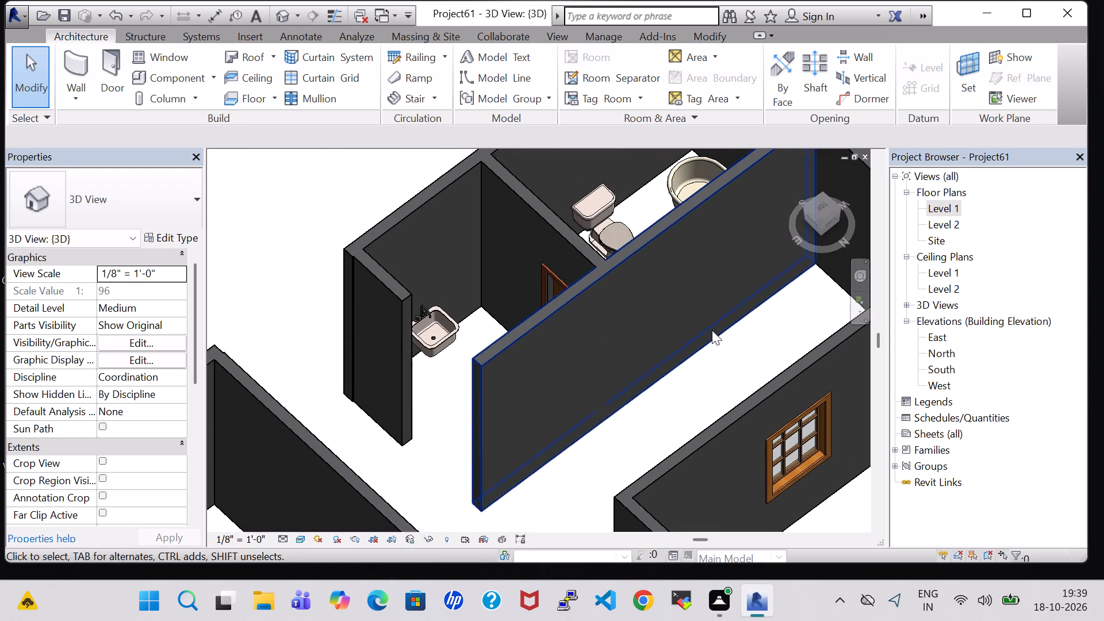
middle_click_drag(758, 336, 709, 352, "shift")
middle_click_drag(757, 255, 519, 320)
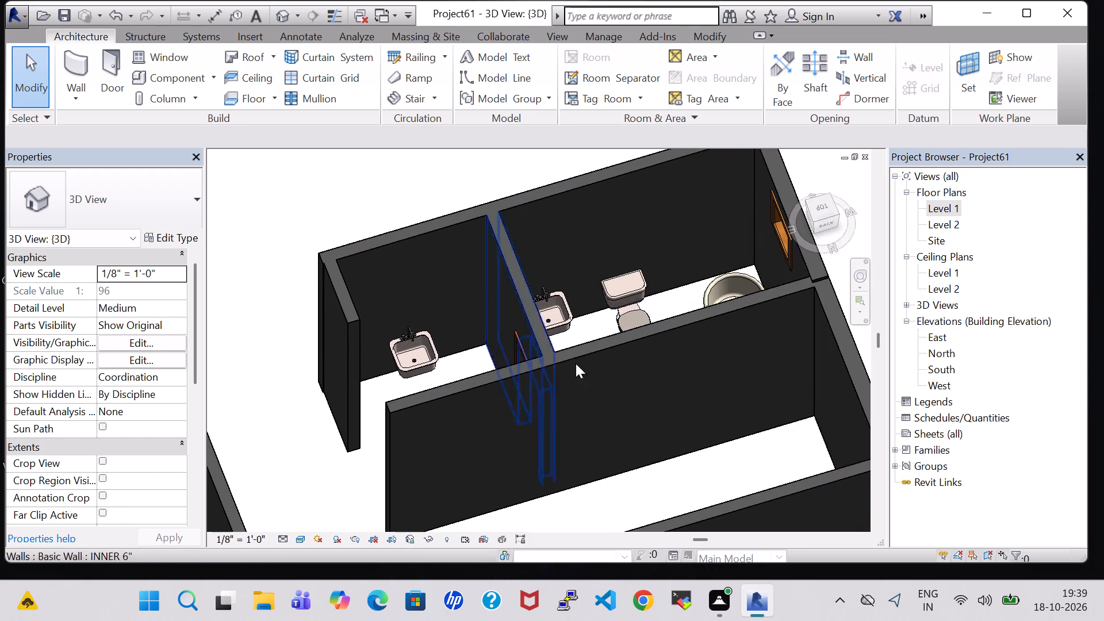
middle_click_drag(642, 412, 573, 404, "shift")
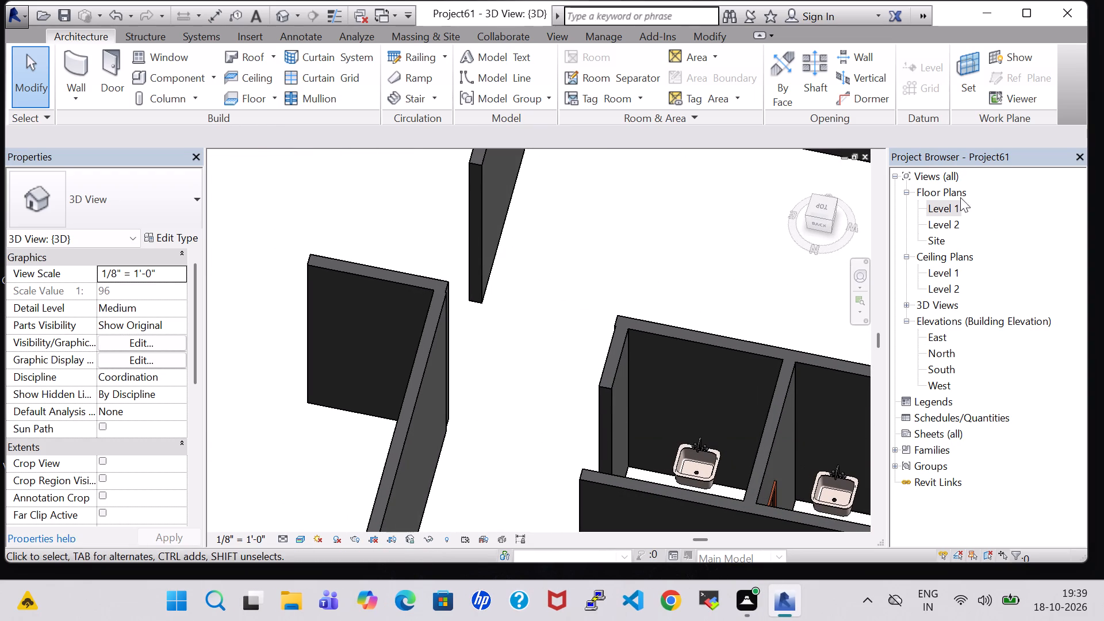
double_click(947, 206)
scroll(724, 285, "down", 2)
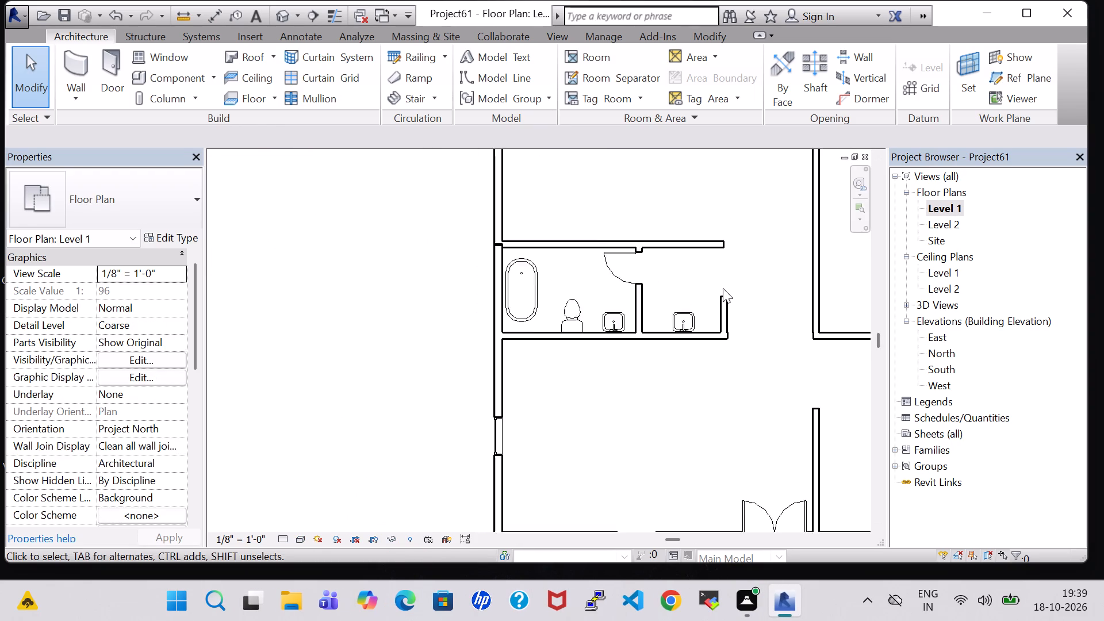
scroll(723, 288, "down", 2)
scroll(707, 377, "down", 1)
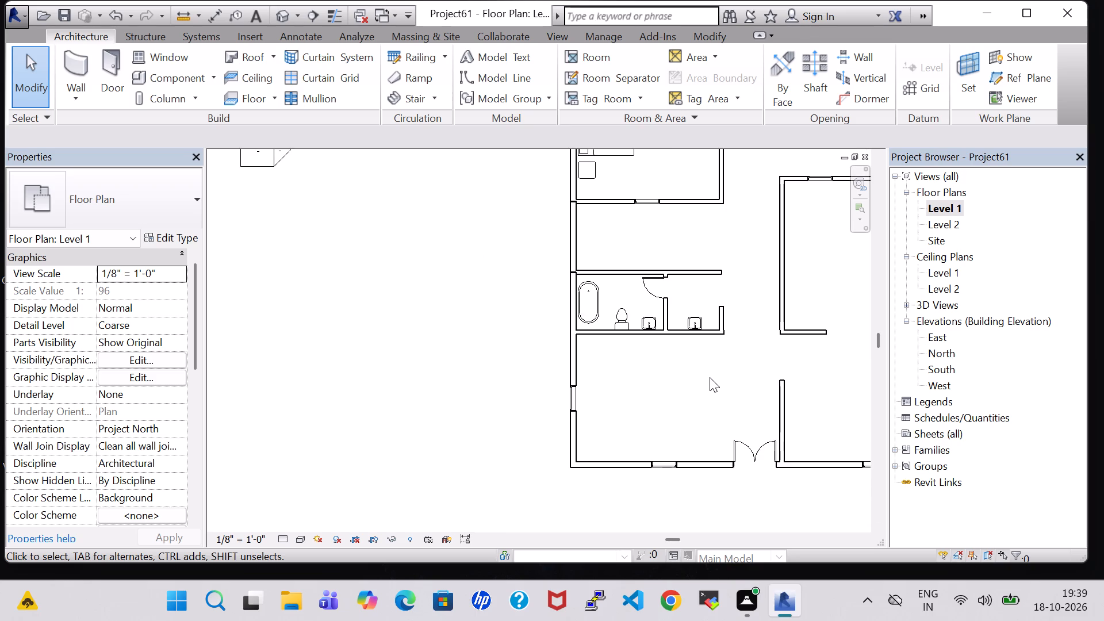
scroll(710, 377, "down", 1)
middle_click_drag(710, 377, 655, 432)
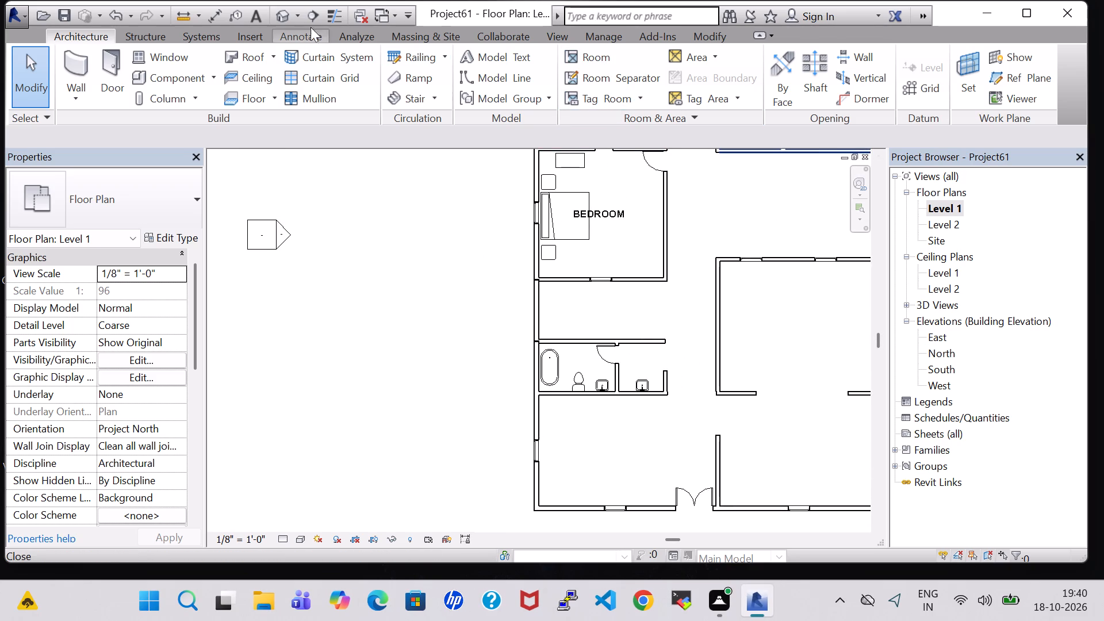
In the 3D view, place another 5" Strainer - 2" Drain round floor drain on the Level 1 work plane, between the unlabelled bathroom's toilet and bathtub.
left_click(272, 16)
left_click(284, 15)
scroll(539, 409, "down", 4)
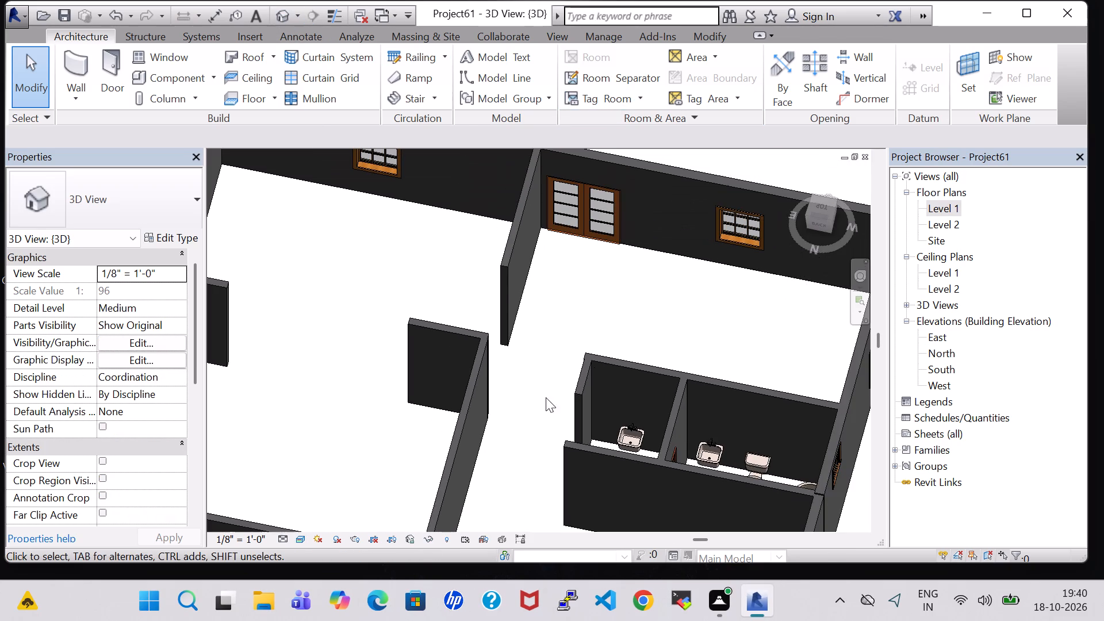
middle_click_drag(676, 291, 678, 408, "shift")
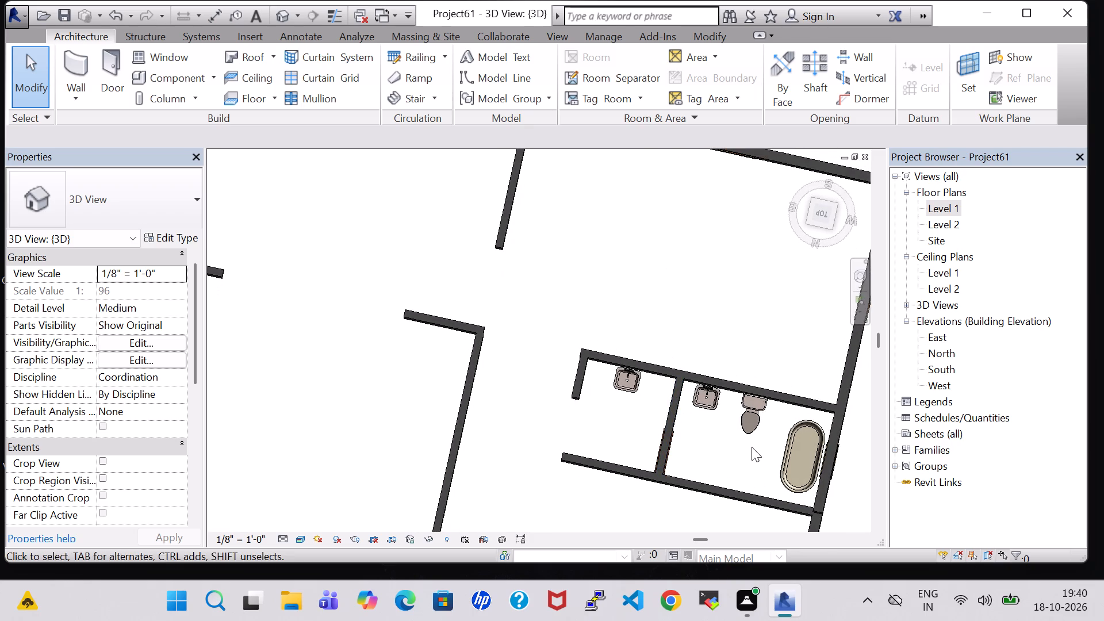
middle_click_drag(752, 448, 700, 437)
middle_click_drag(725, 443, 727, 220)
scroll(727, 221, "up", 1)
middle_click_drag(721, 461, 711, 158)
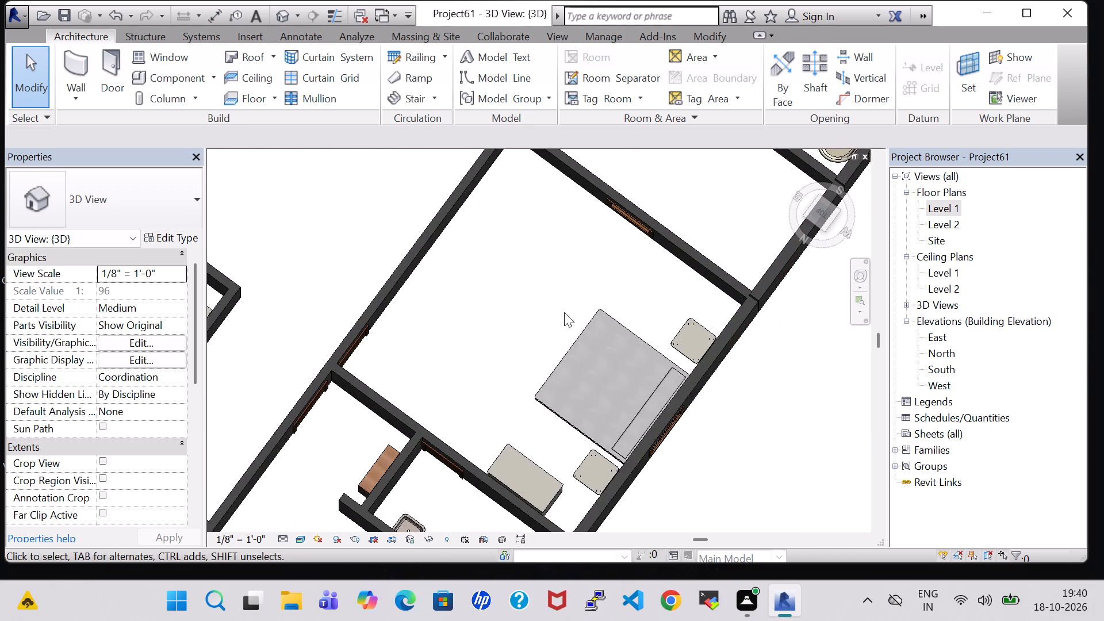
middle_click_drag(542, 332, 599, 168)
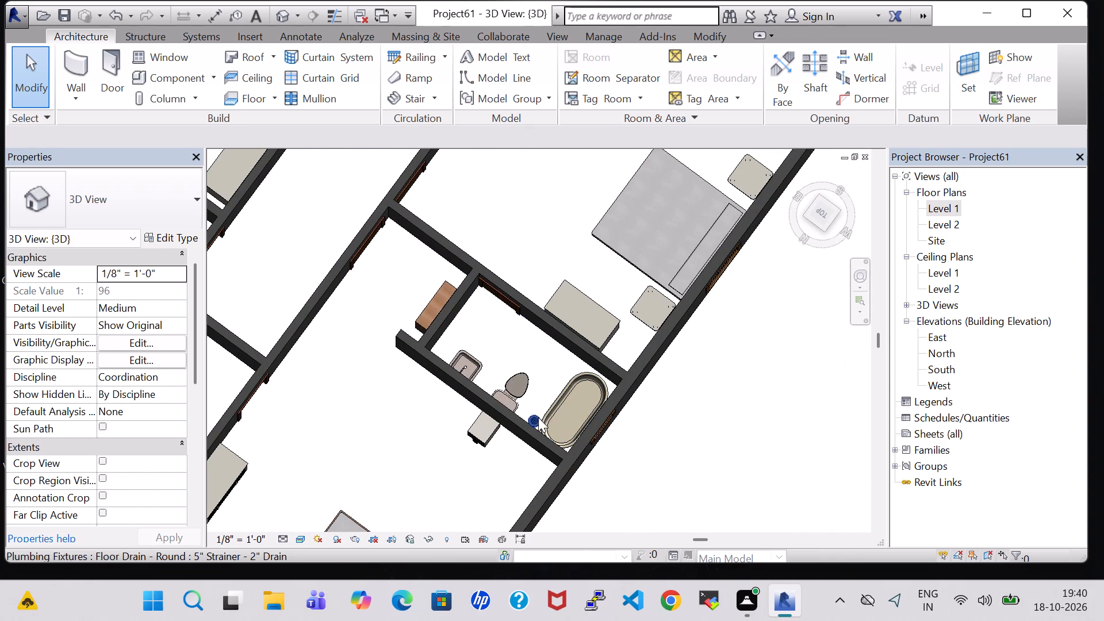
left_click(538, 417)
right_click(538, 417)
left_click(616, 308)
middle_click_drag(780, 323, 780, 325)
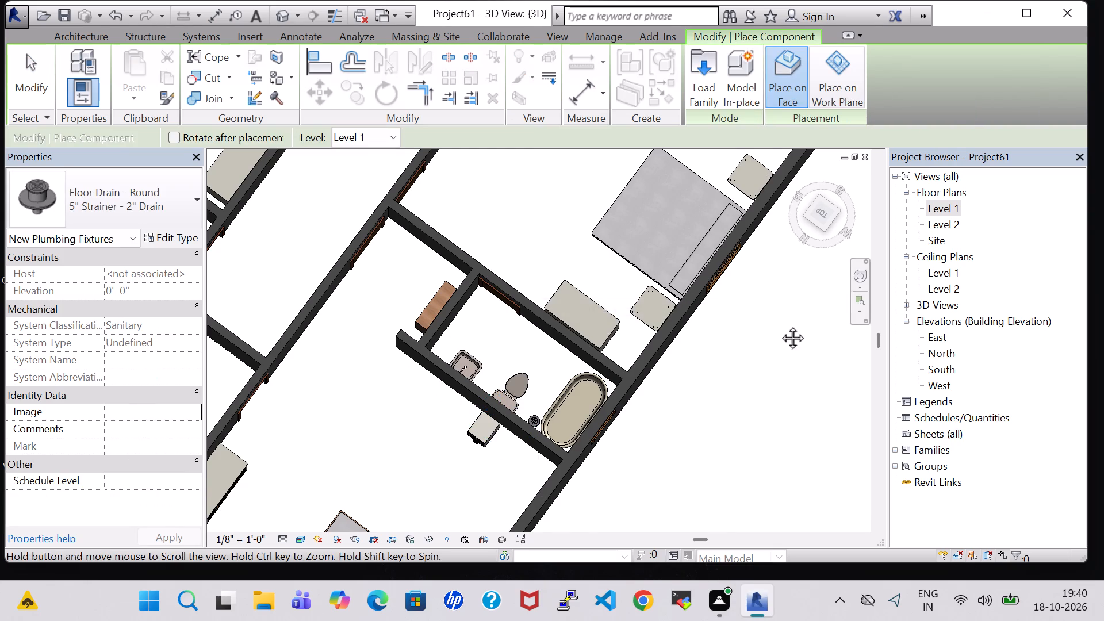
middle_click_drag(780, 325, 680, 543)
middle_click_drag(759, 200, 633, 320)
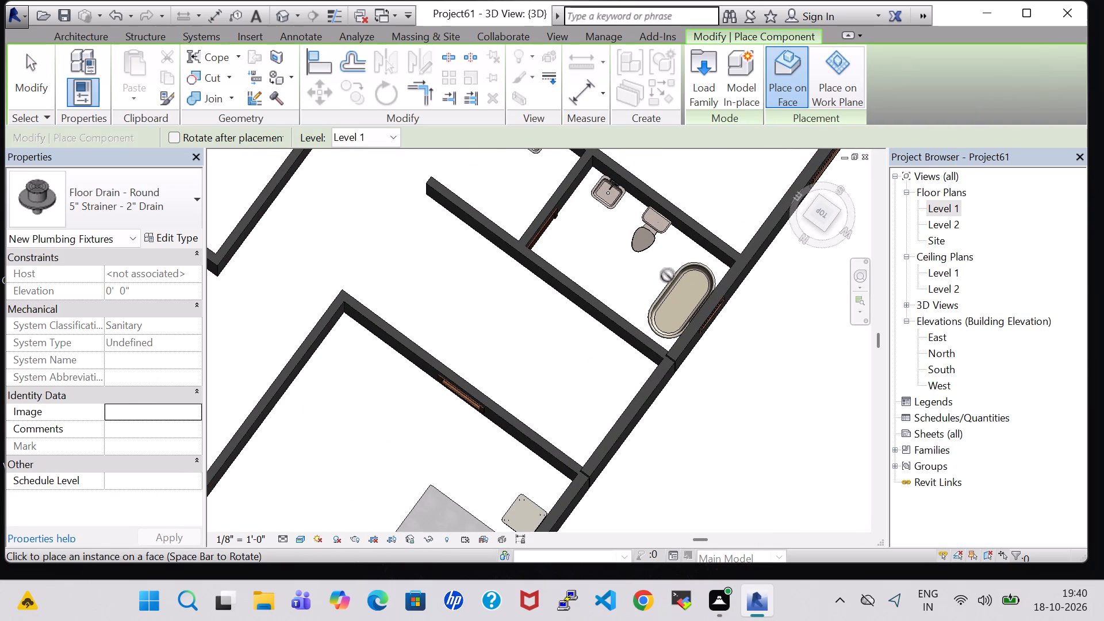
left_click(831, 101)
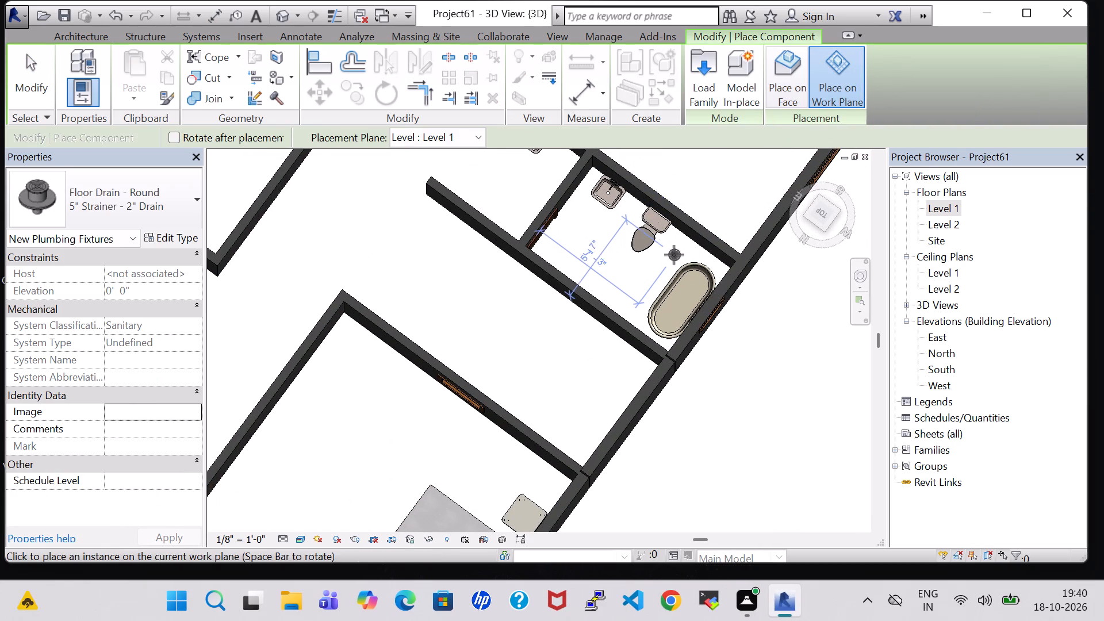
left_click(672, 251)
key("Escape")
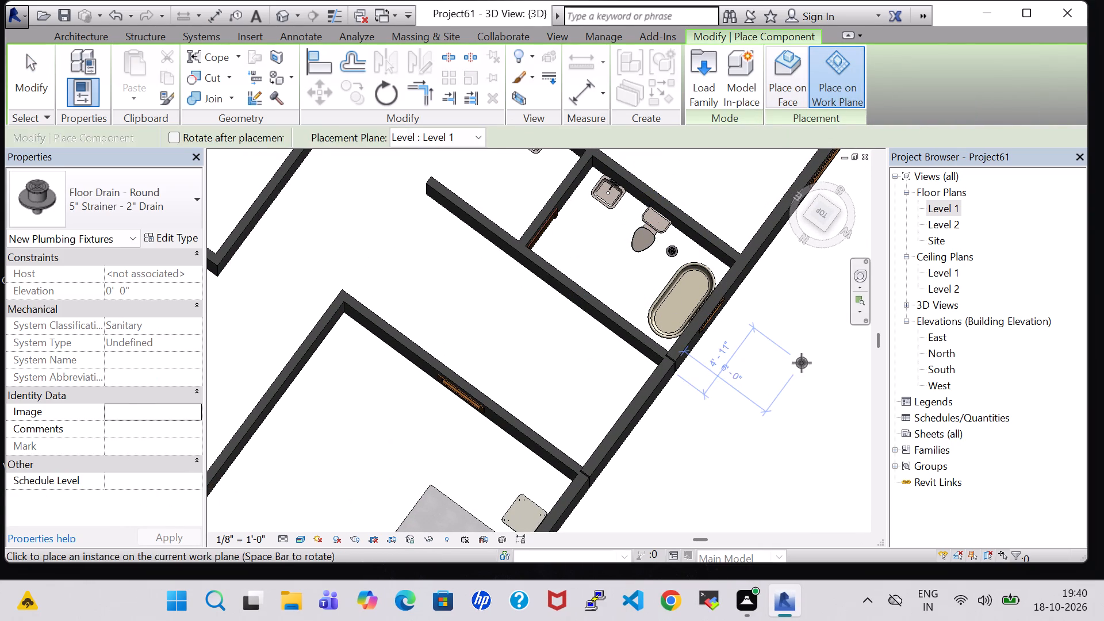
key("Escape")
On the Level 1 floor plan, place tagged rooms in the unlabelled bathroom and the adjoining washbasin area.
double_click(946, 214)
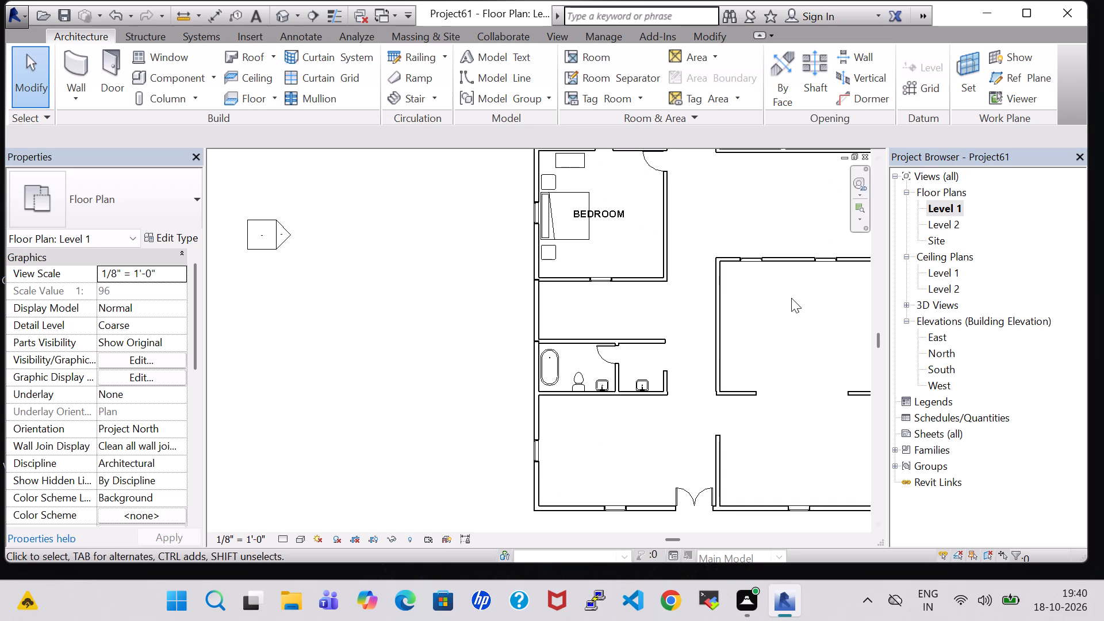
scroll(776, 313, "down", 3)
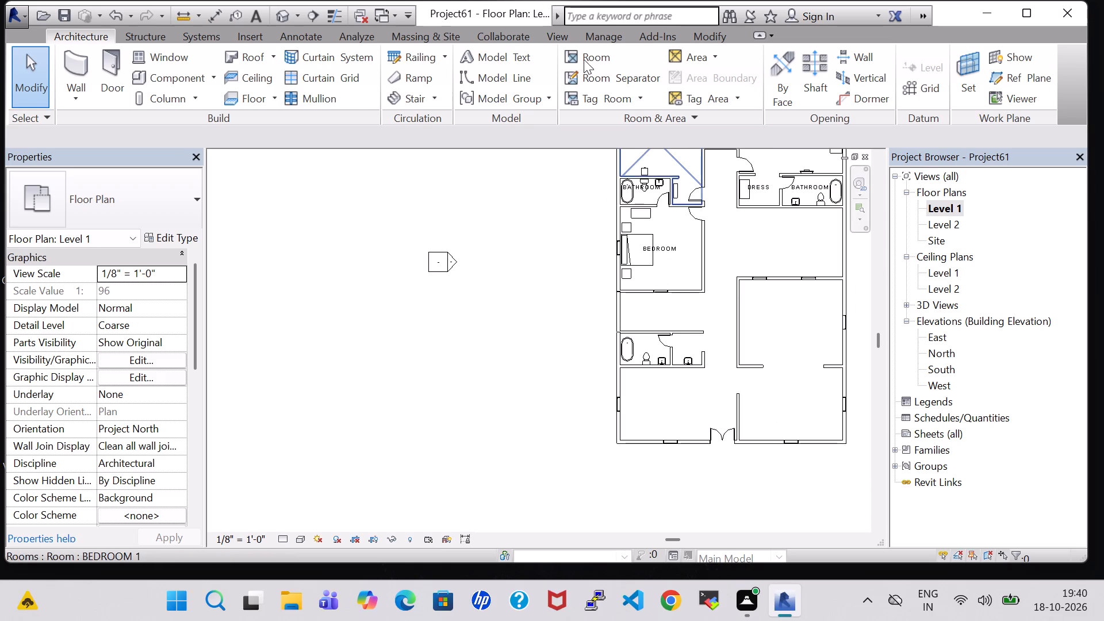
left_click(584, 59)
left_click(646, 354)
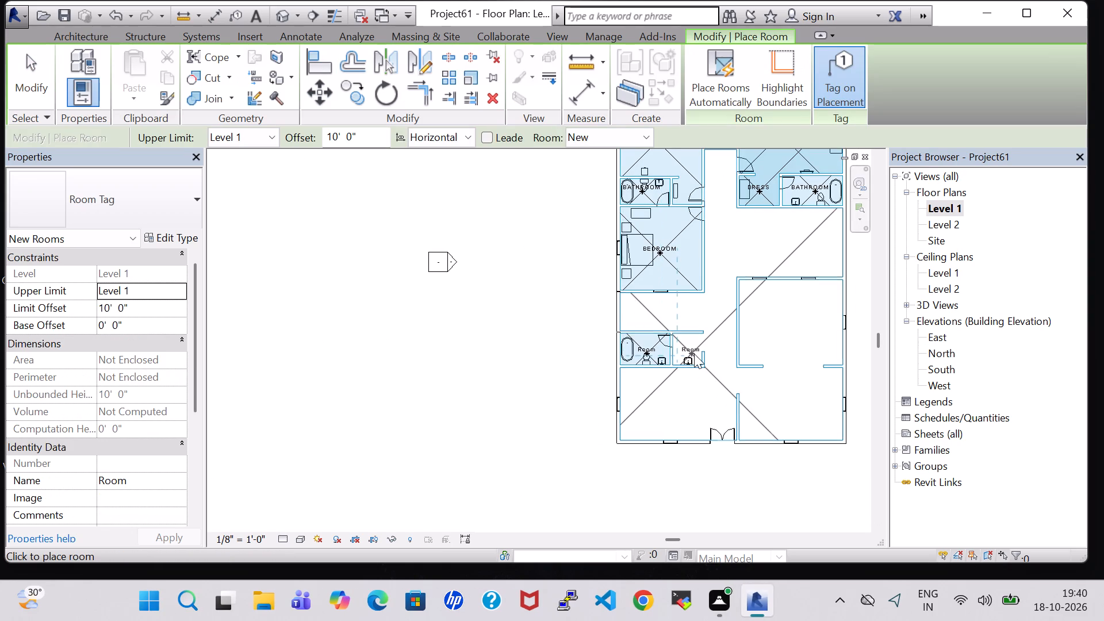
left_click(685, 354)
key("Escape")
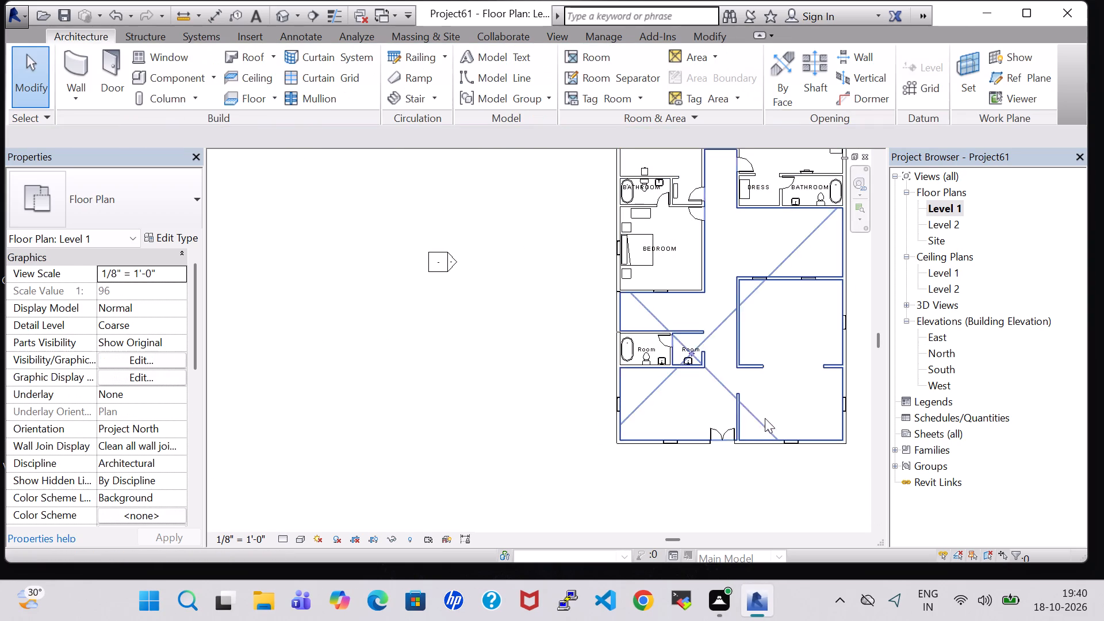
key("Escape")
Rename the washbasin area's room tag as WASH.
double_click(695, 344)
key("BackSpace")
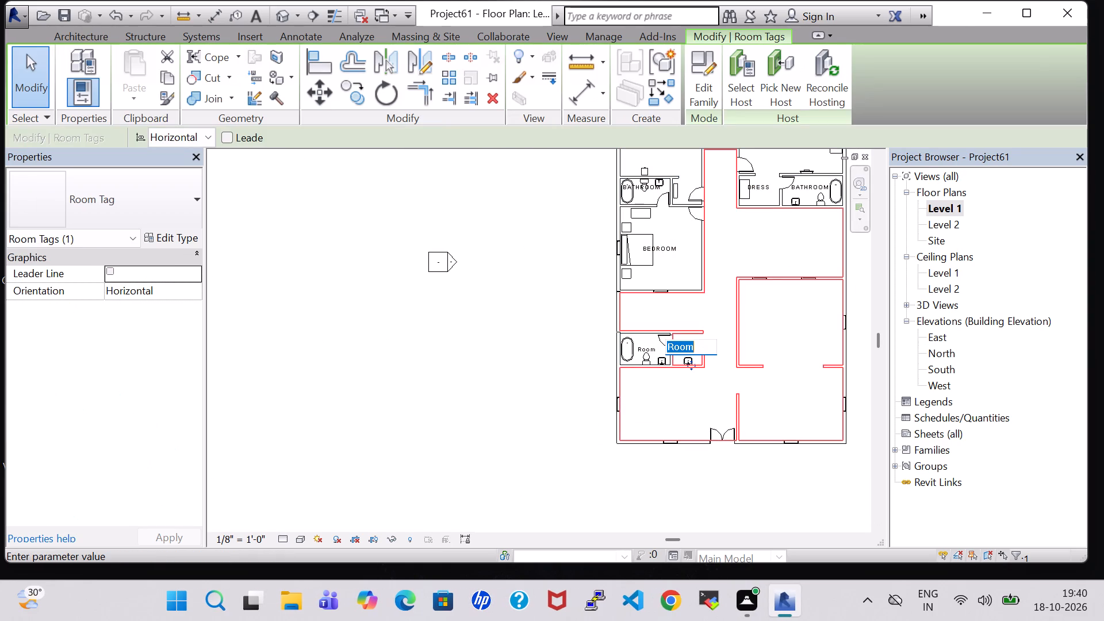
type("WASH")
key("Return")
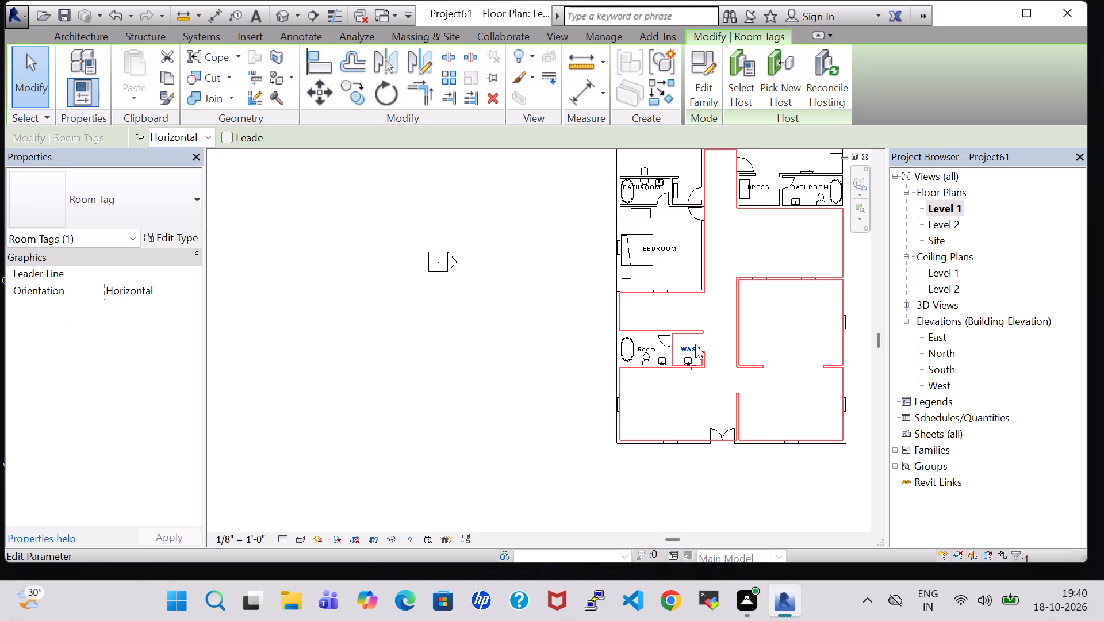
key("Left")
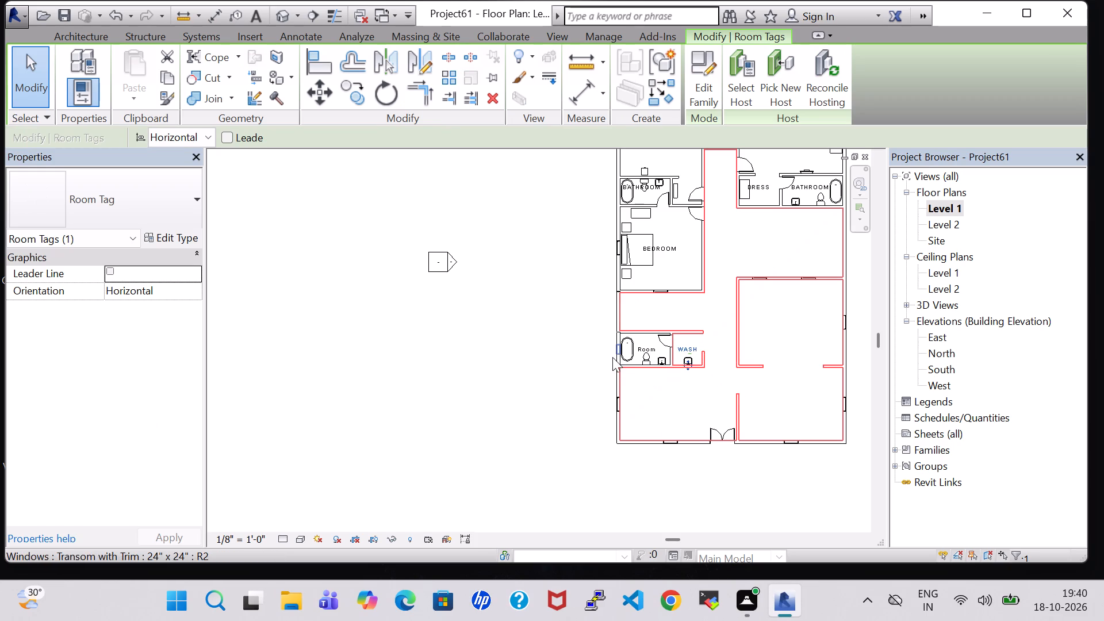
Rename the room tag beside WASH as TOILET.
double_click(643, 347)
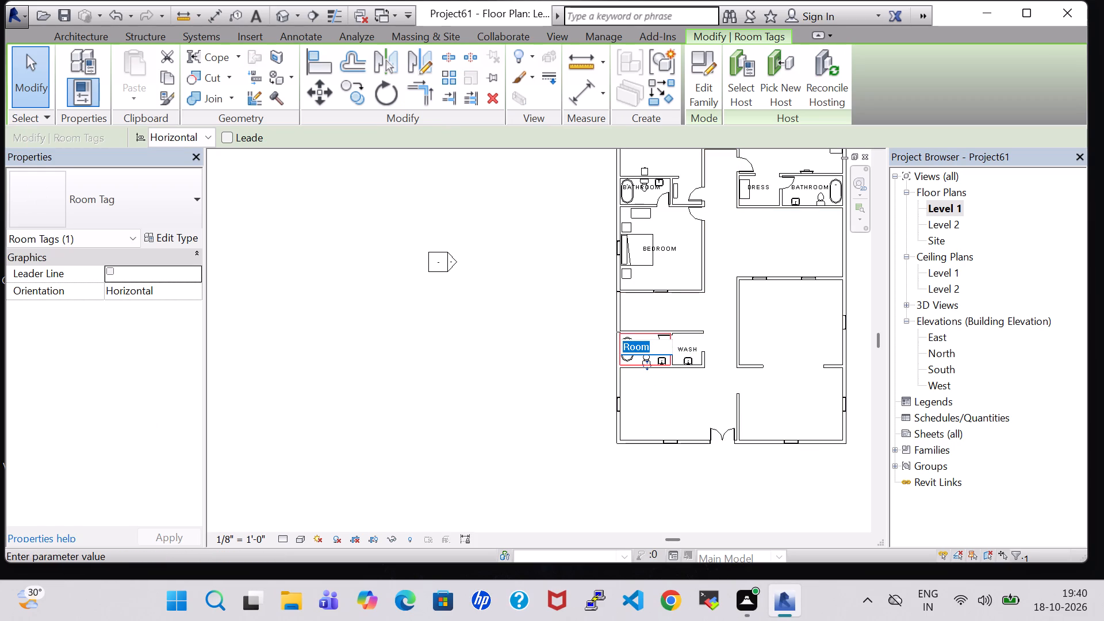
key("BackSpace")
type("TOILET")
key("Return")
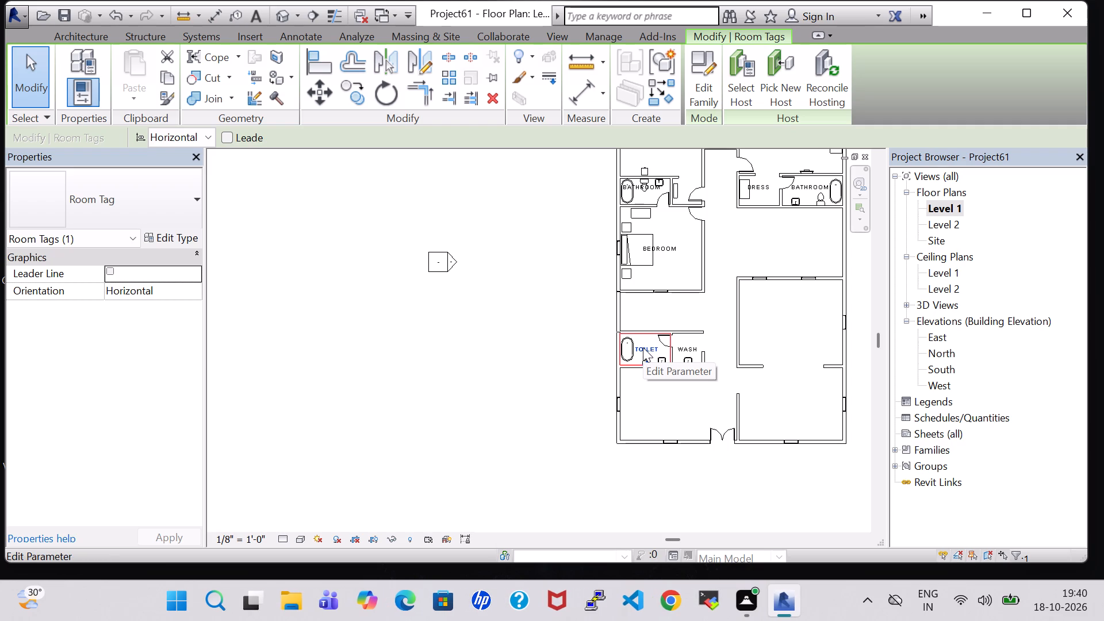
Rename the room tag beside WASH as BATHROOM.
left_click(643, 347)
key("BackSpace")
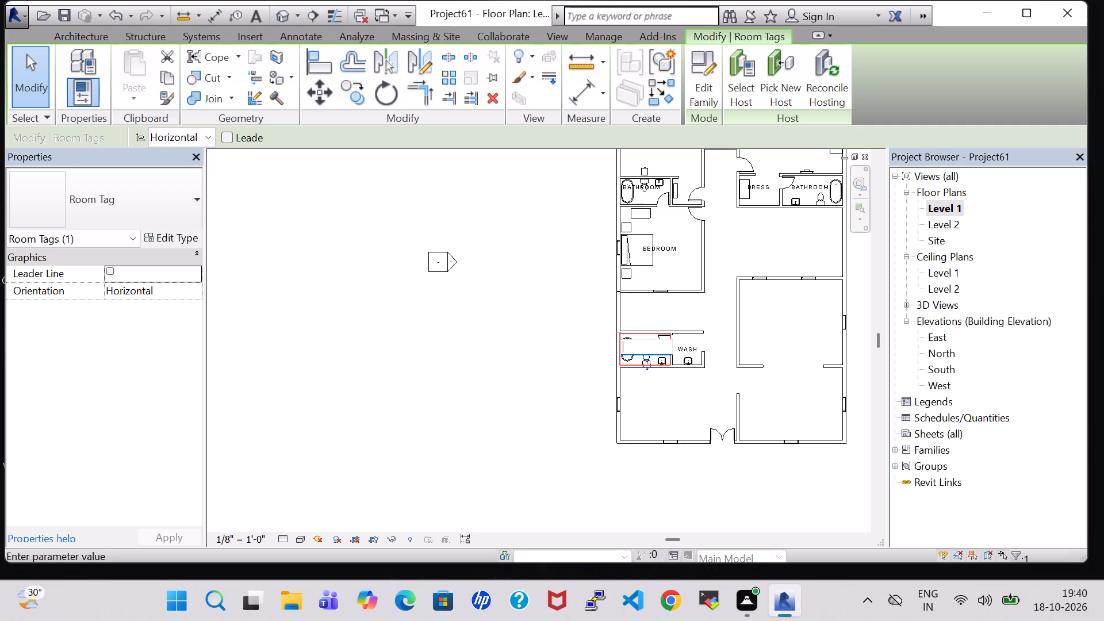
type("BATR")
key("BackSpace")
type("HROOM")
key("Return")
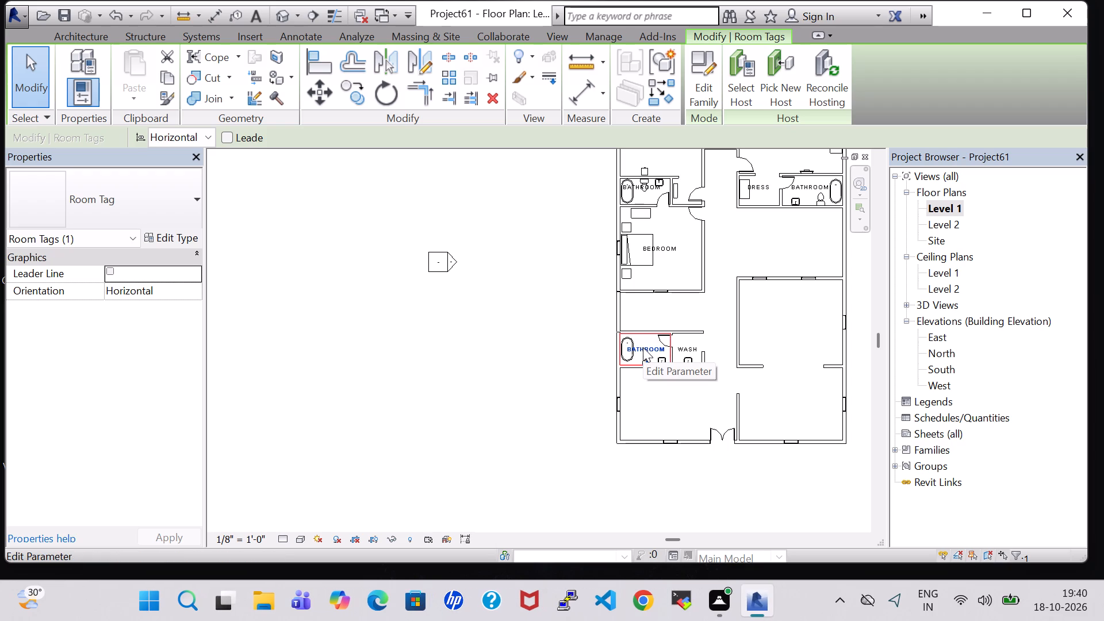
left_click(669, 412)
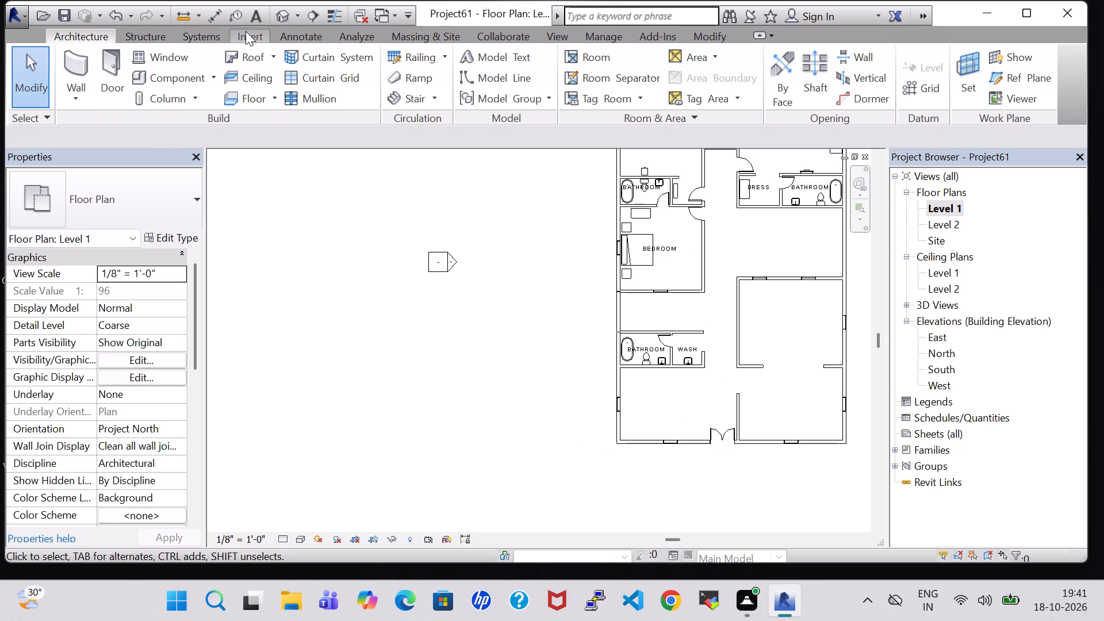
Load the Sofa-Corbu family from the Seating folder of the US Imperial Furniture library.
left_click(160, 79)
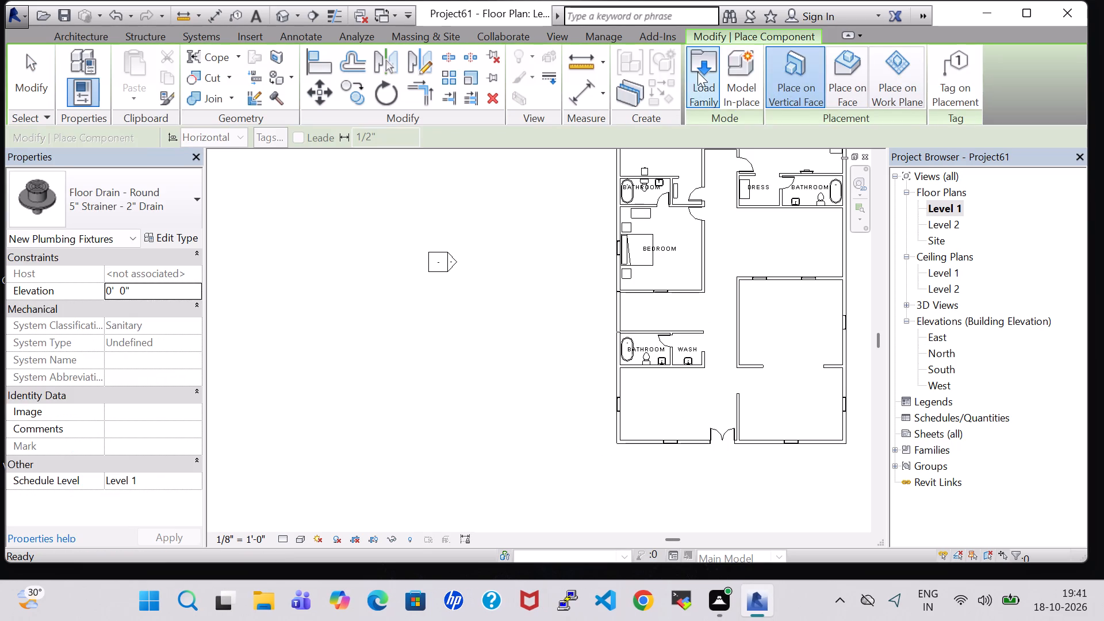
left_click(697, 72)
left_click(625, 412)
double_click(628, 401)
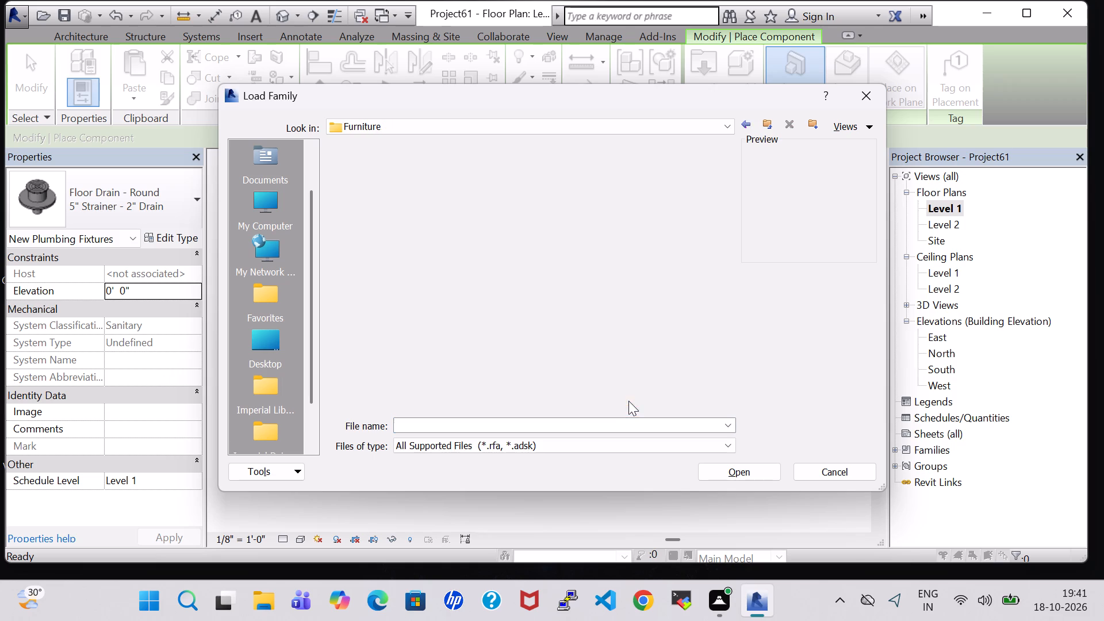
double_click(456, 192)
left_click(512, 374)
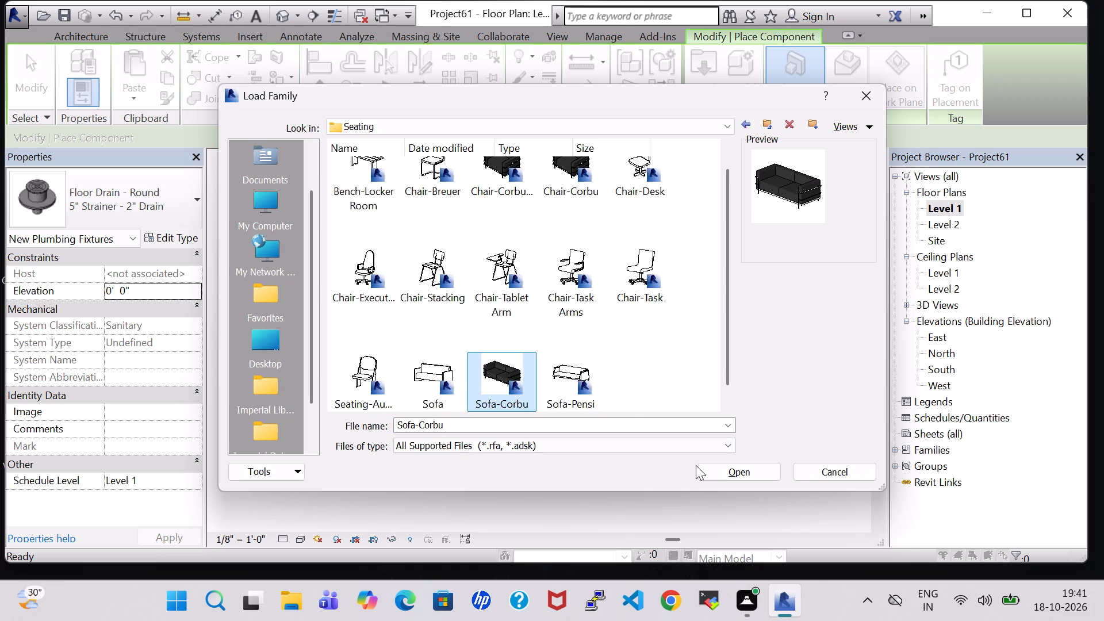
left_click(774, 469)
Place a Sofa-Corbu lengthwise against the west exterior wall at its window, about 5'-0" south of the bathroom wall.
key("space")
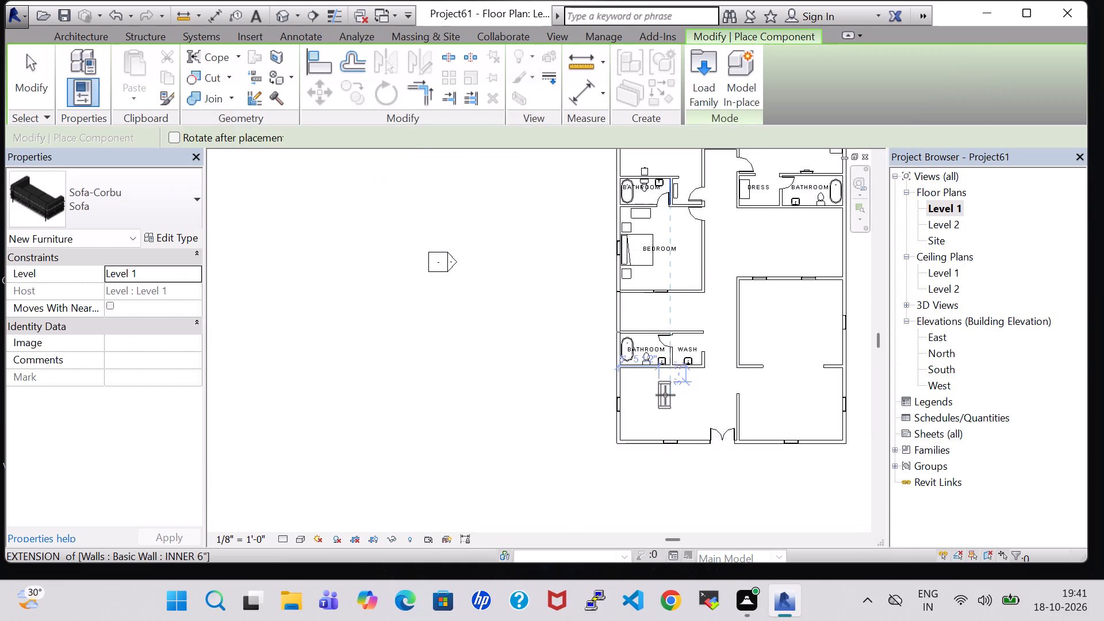
scroll(665, 395, "up", 6)
scroll(584, 420, "up", 3)
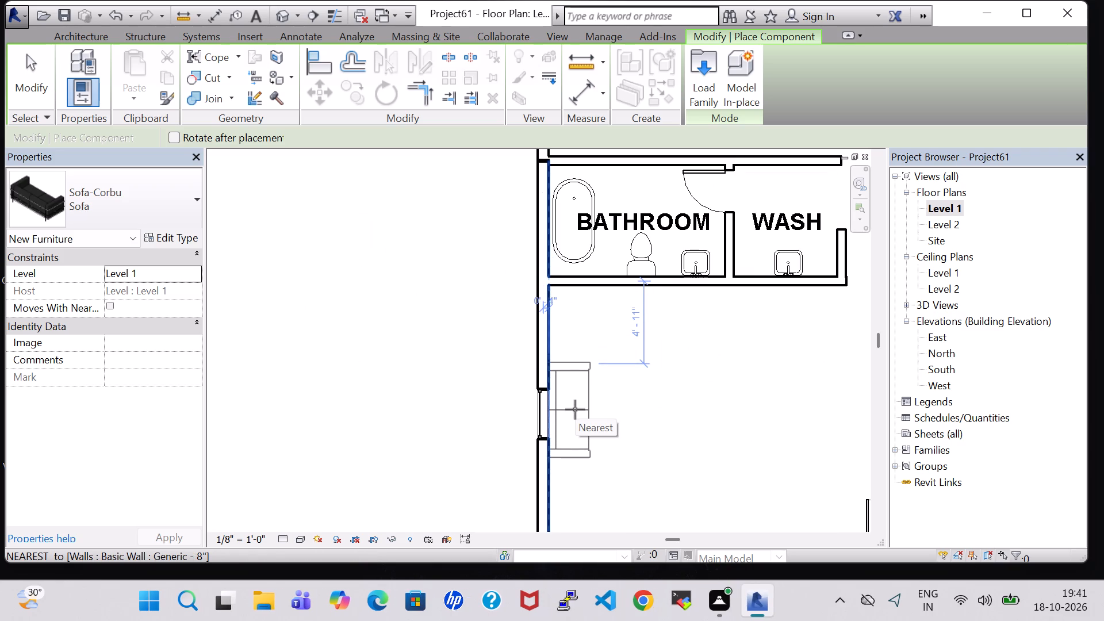
left_click(576, 411)
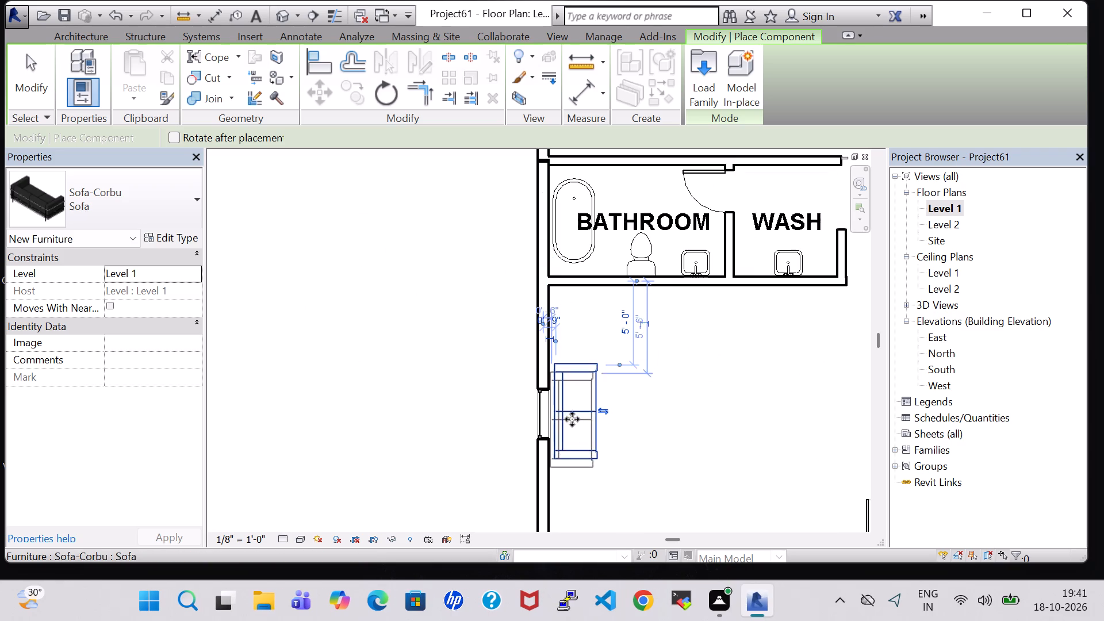
left_click(579, 425)
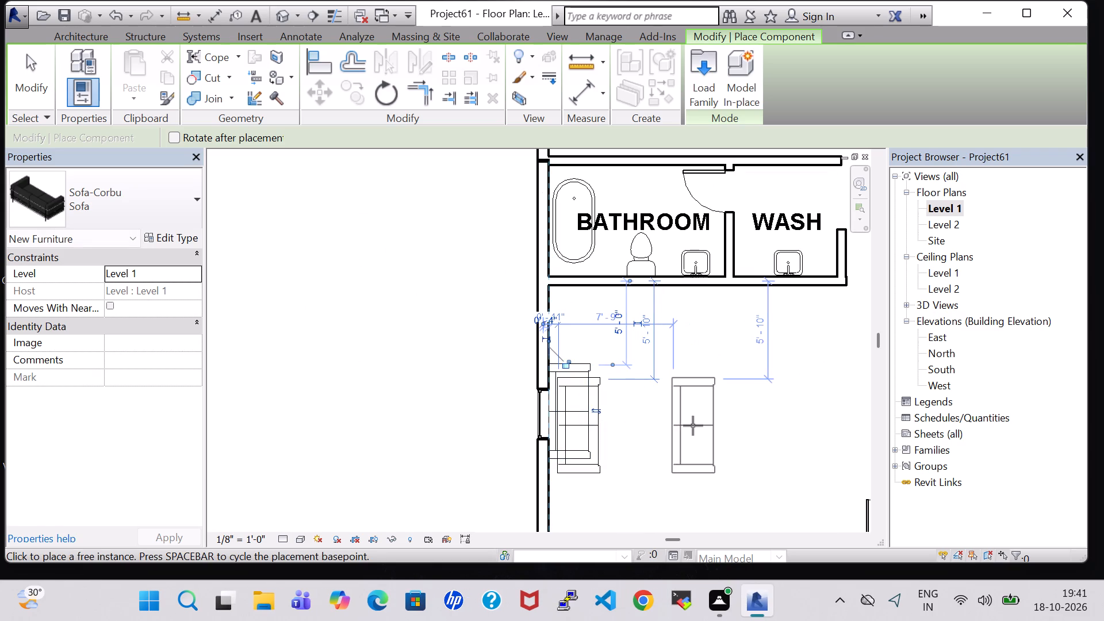
Place a second Sofa-Corbu, turned to run along the south wall at its window, about 8'-4" from the west wall.
middle_click_drag(691, 425, 733, 297)
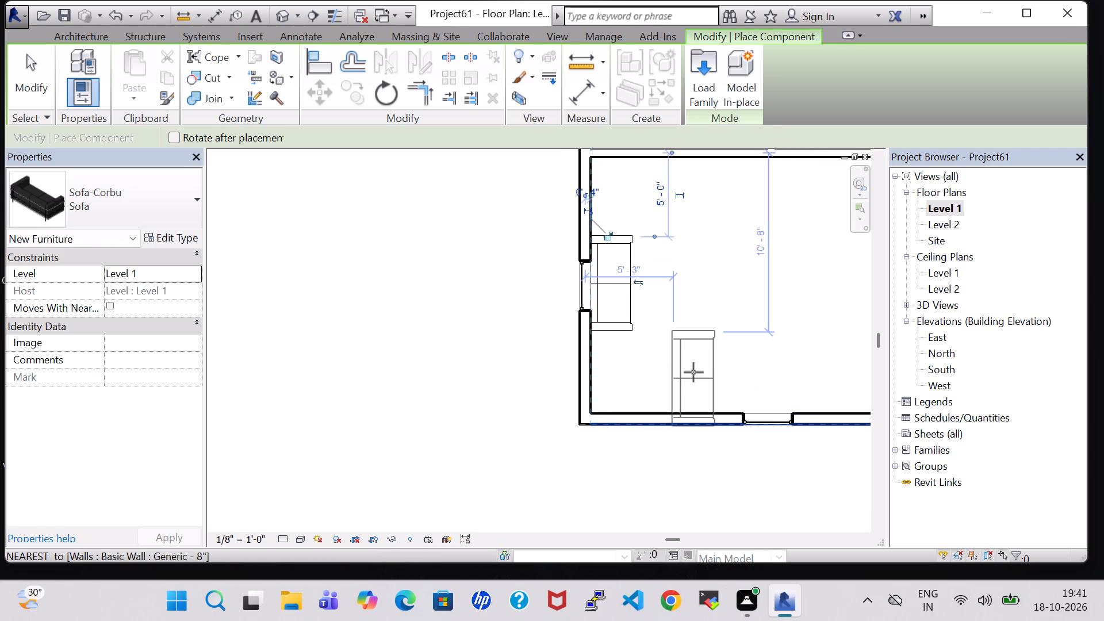
key("space")
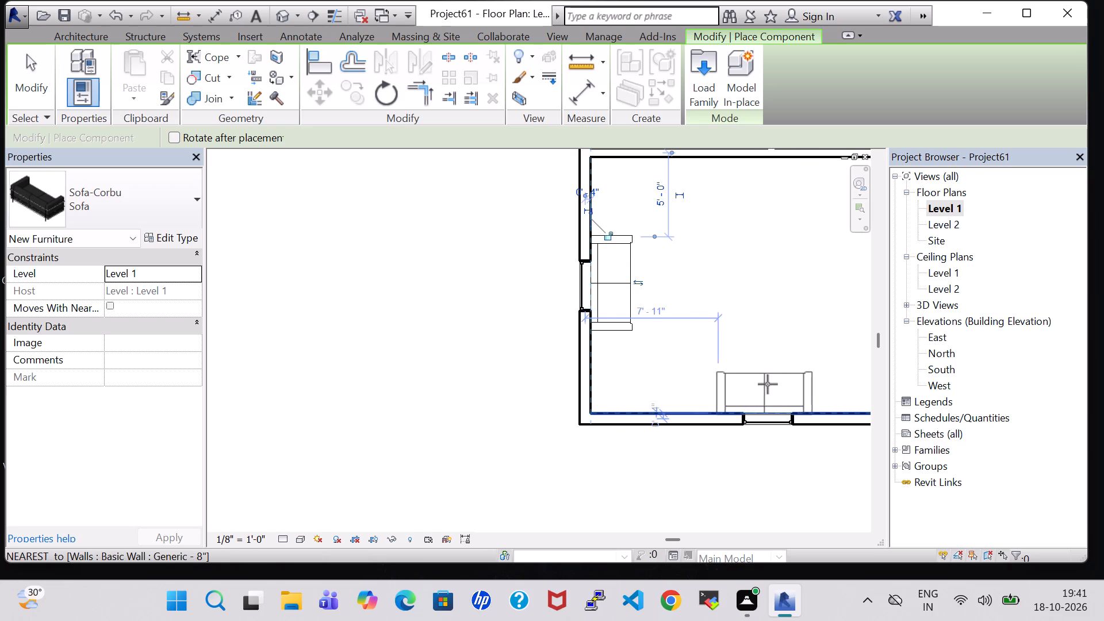
left_click(771, 385)
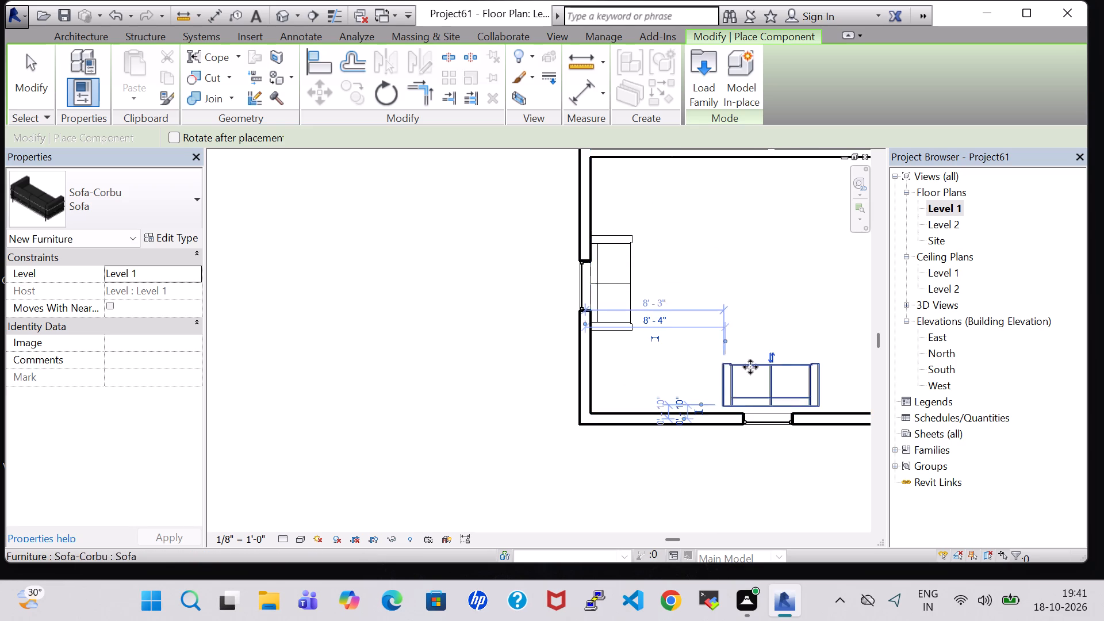
key("Escape")
key("Escape")
Nudge the west sofa slightly away from its wall and the south sofa slightly closer to its wall.
left_click(628, 293)
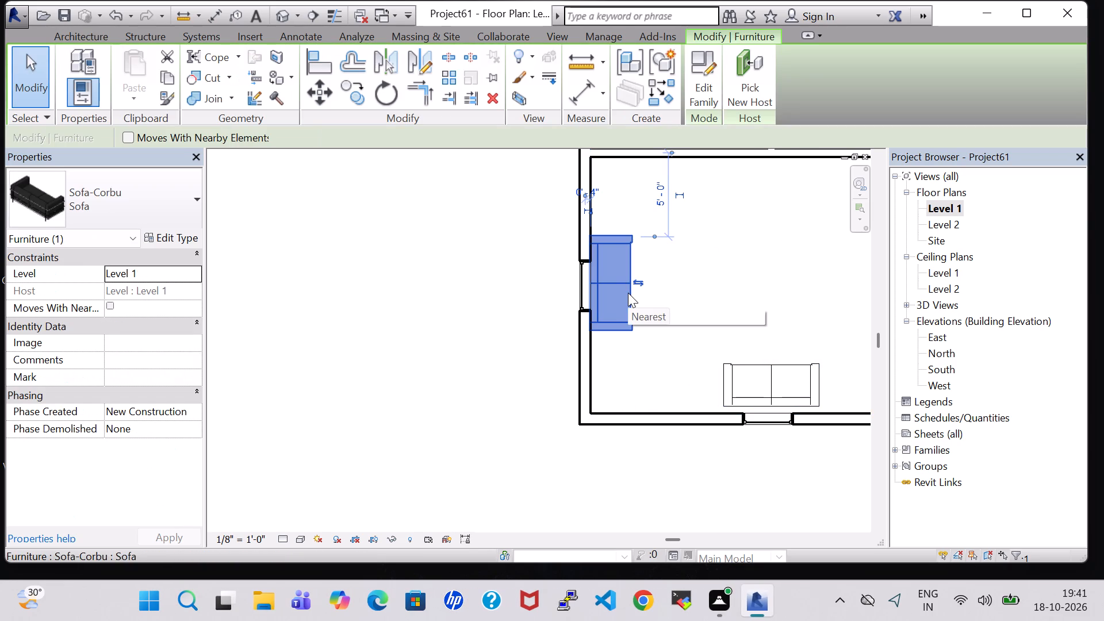
key("Right")
left_click(717, 290)
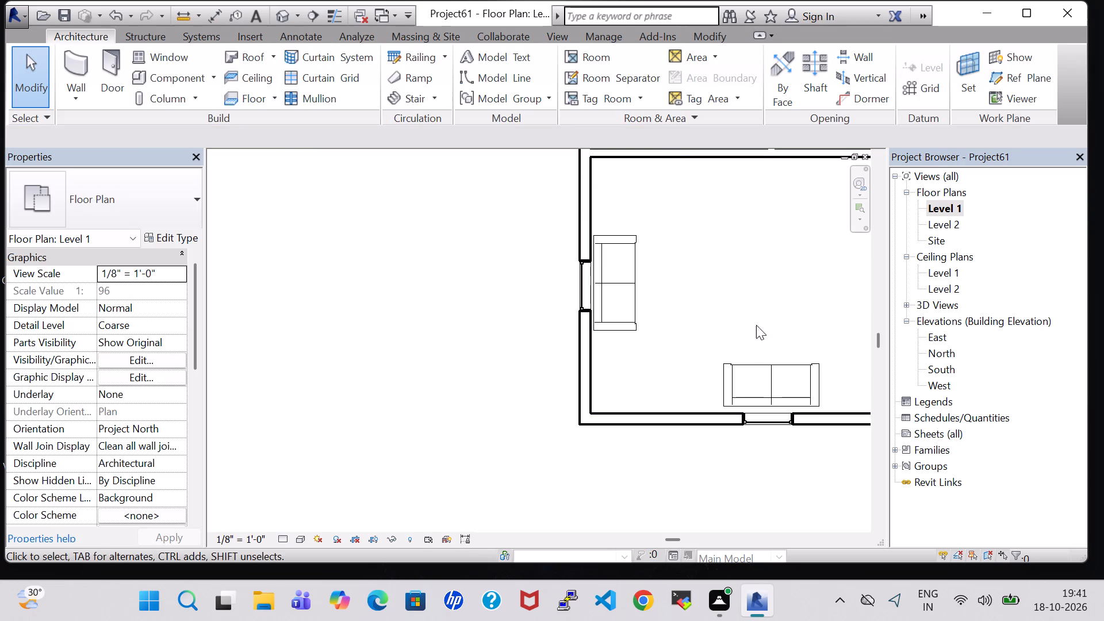
left_click(777, 377)
key("Down")
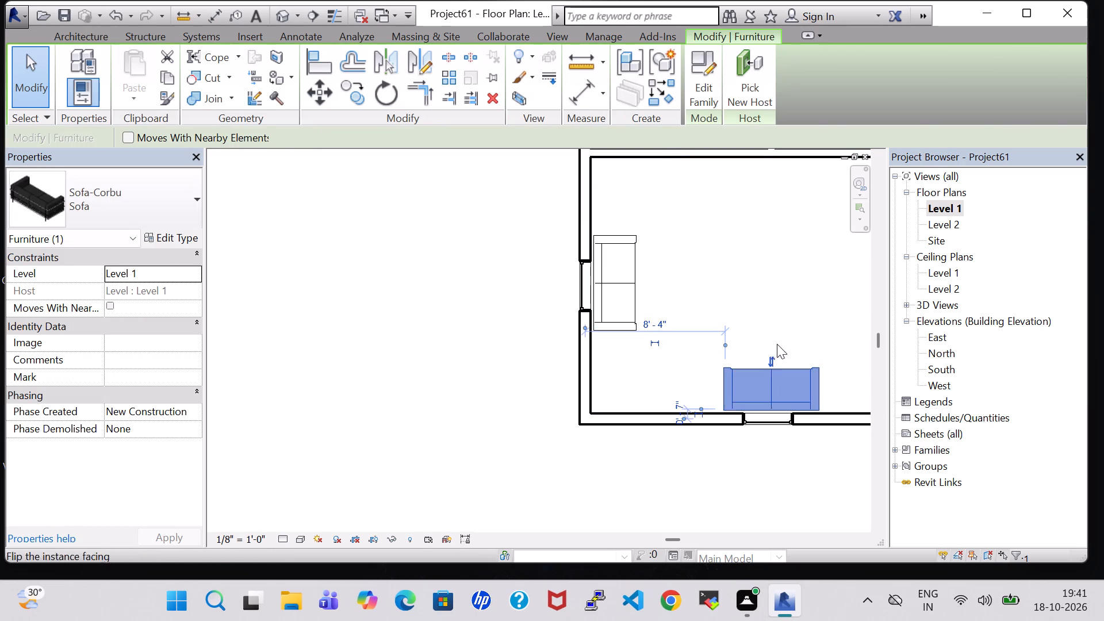
left_click(740, 286)
Load the Chair-Corbu family from the Seating folder of the Furniture library, without placing a component.
left_click(171, 78)
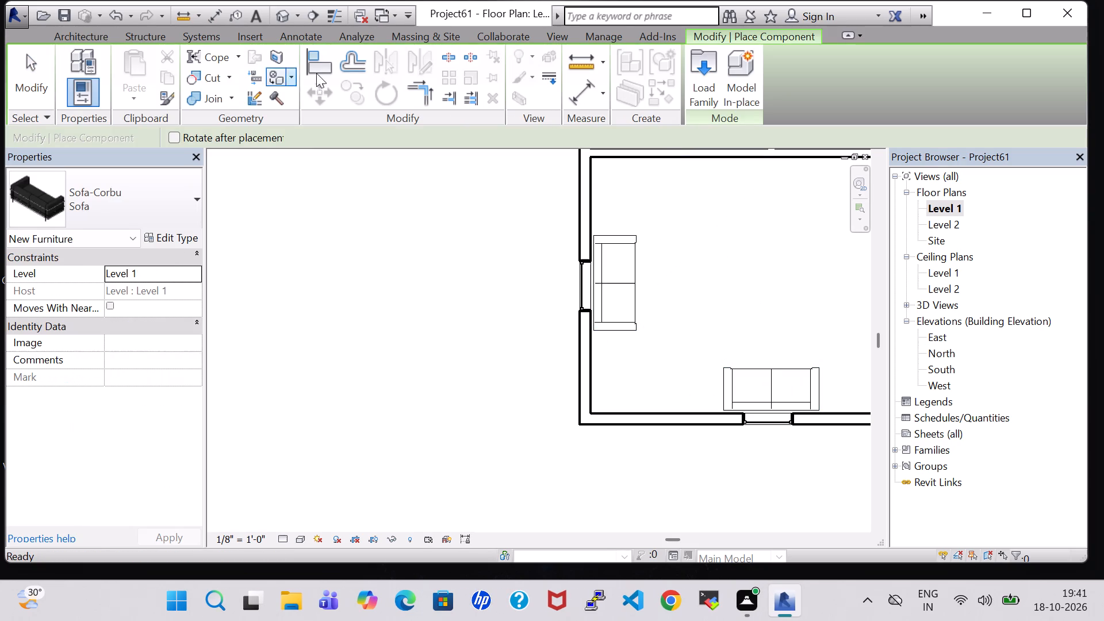
left_click(694, 78)
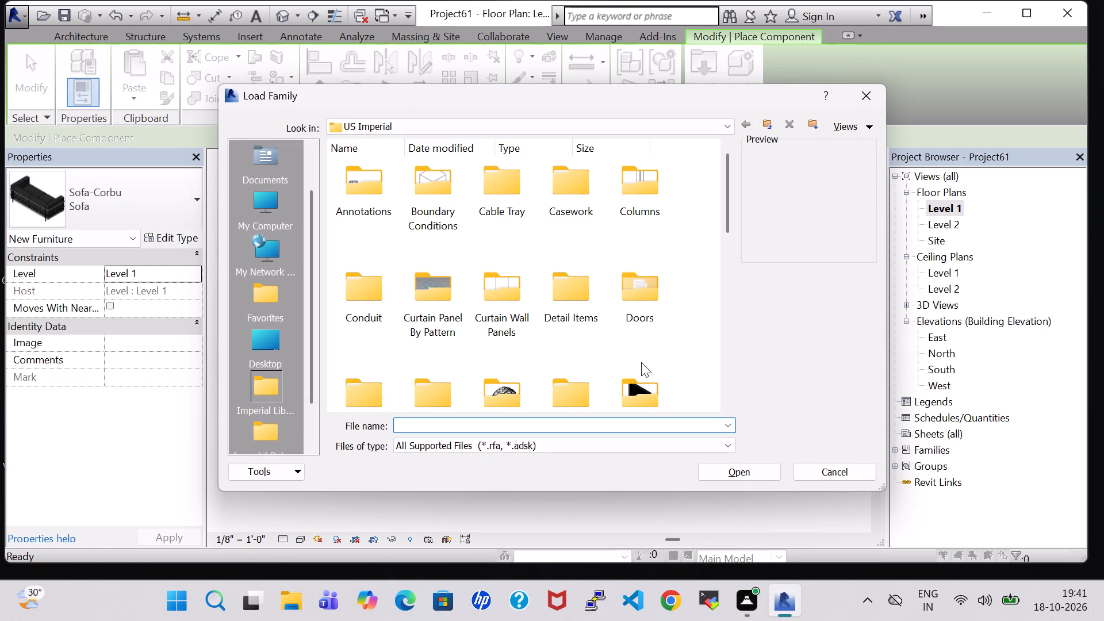
double_click(642, 376)
double_click(430, 195)
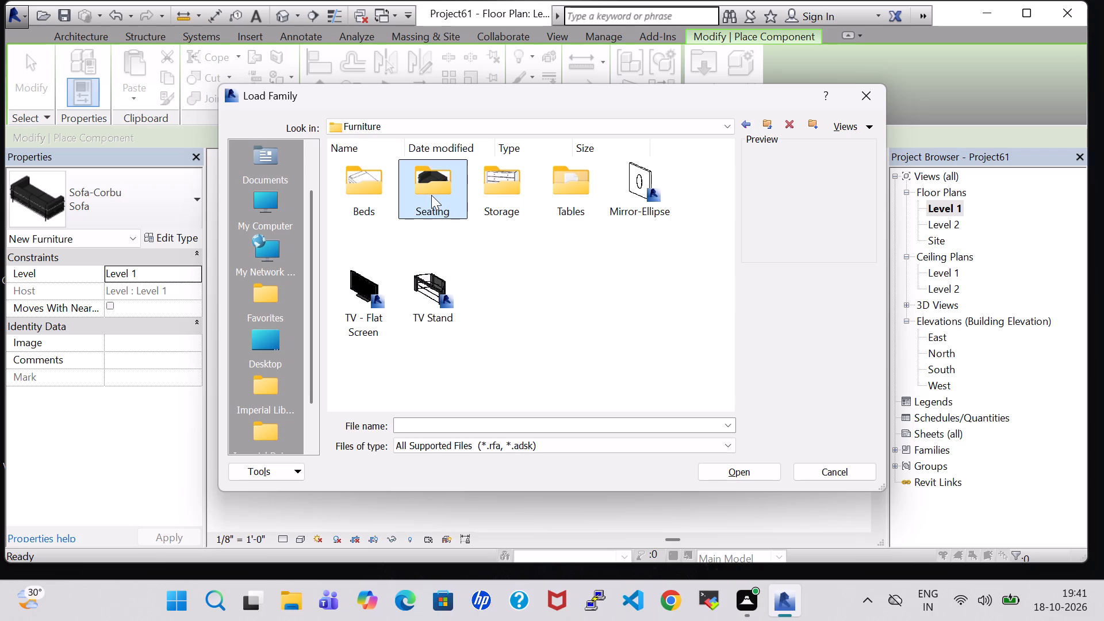
left_click(486, 255)
double_click(442, 201)
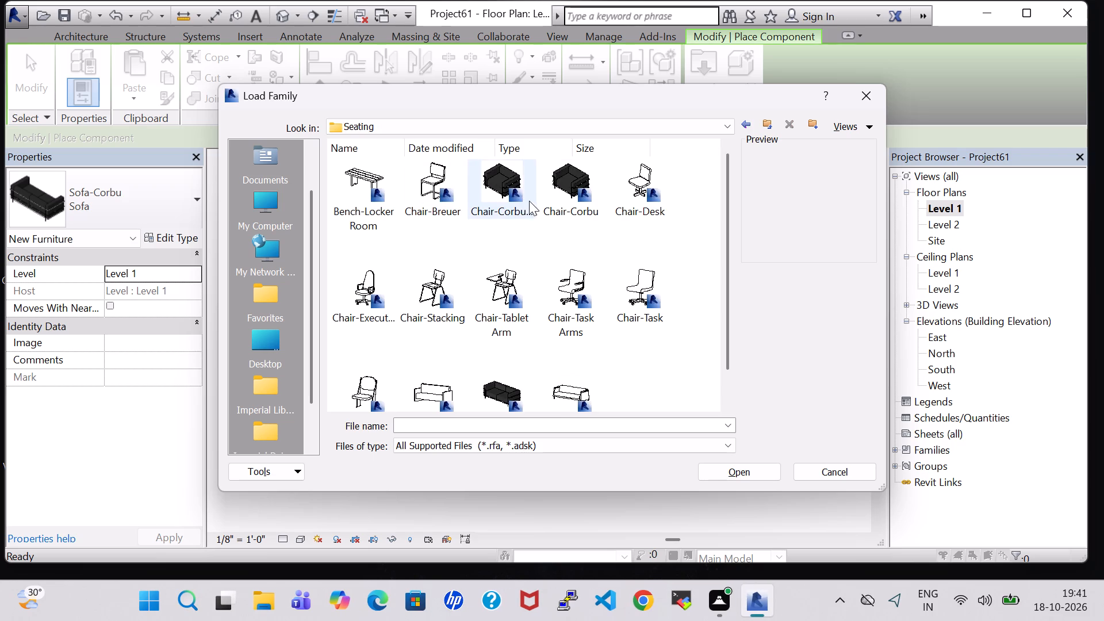
left_click(565, 196)
left_click(751, 472)
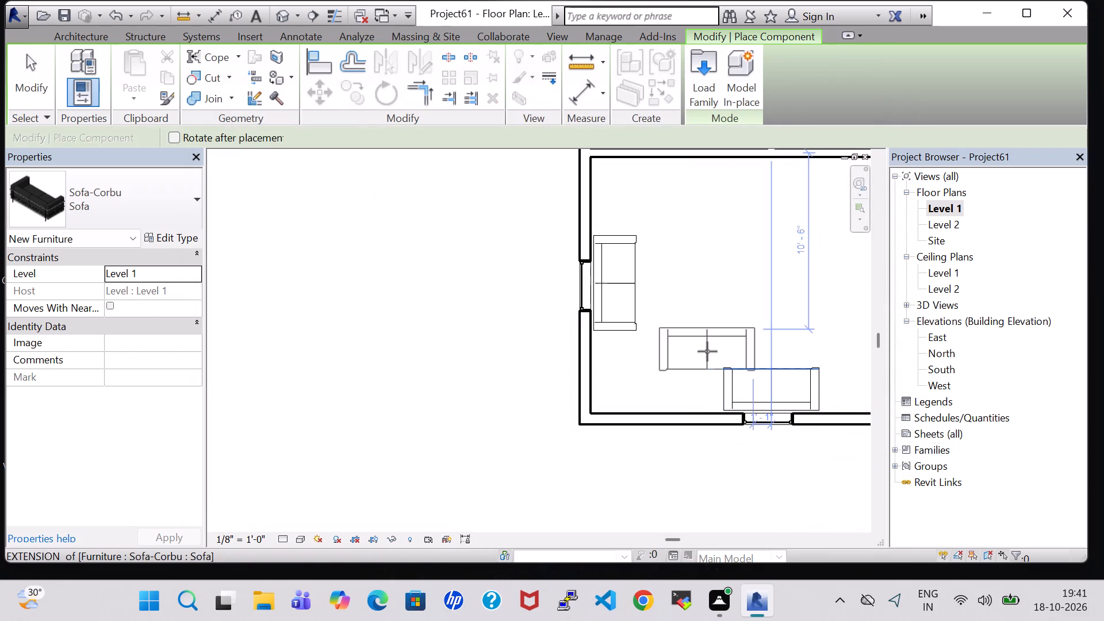
key("Escape")
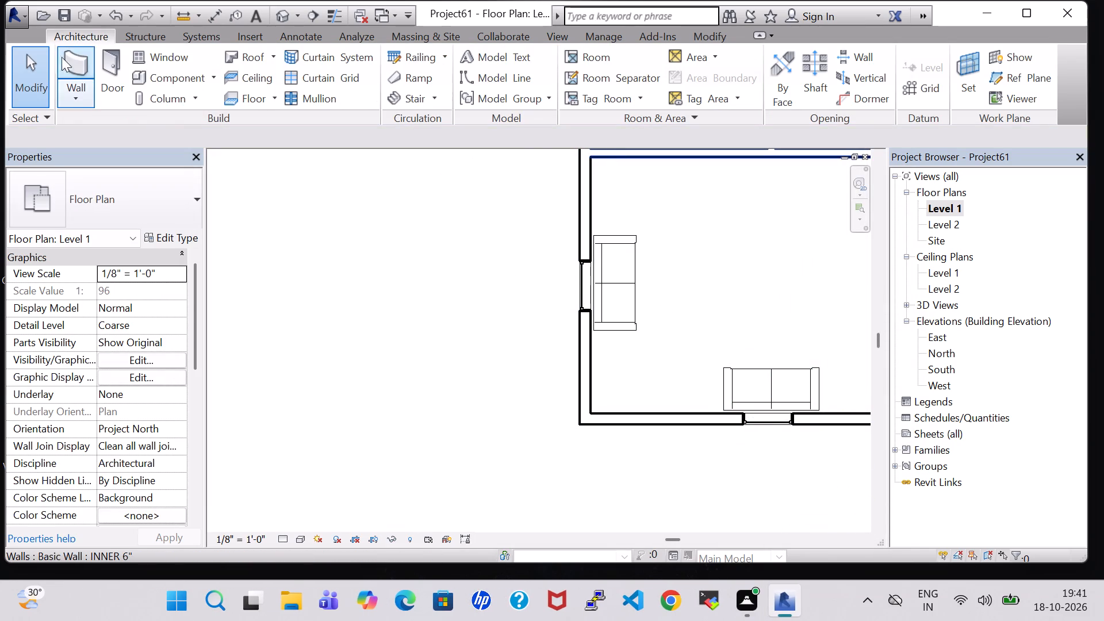
Load the Table-Dining Oval family from the Tables folder of the Furniture library.
left_click(166, 72)
left_click(705, 82)
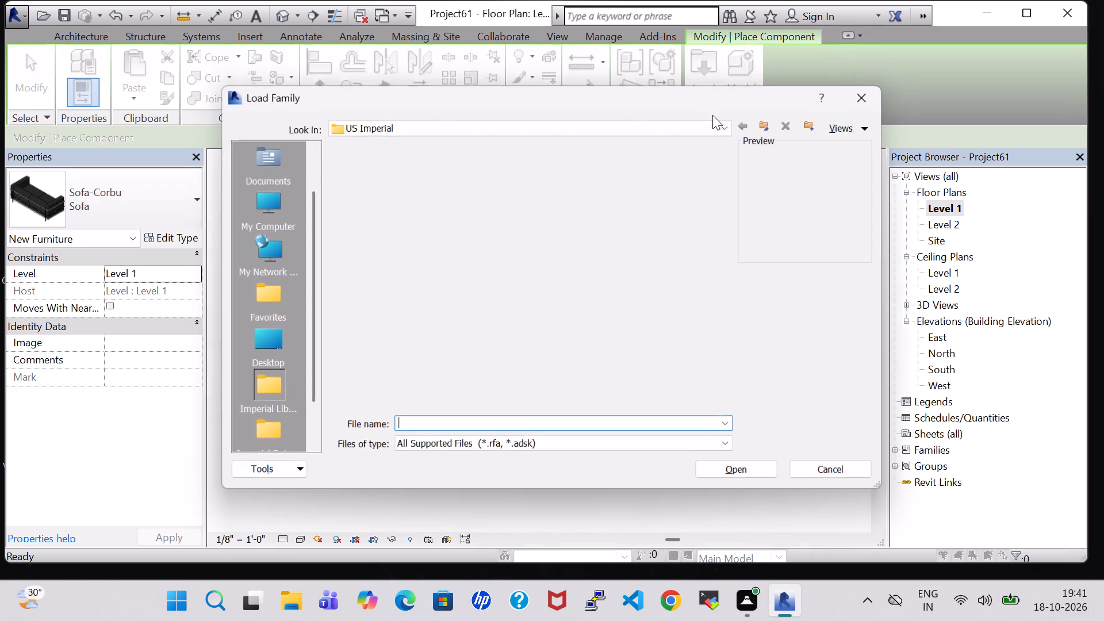
double_click(645, 383)
double_click(577, 189)
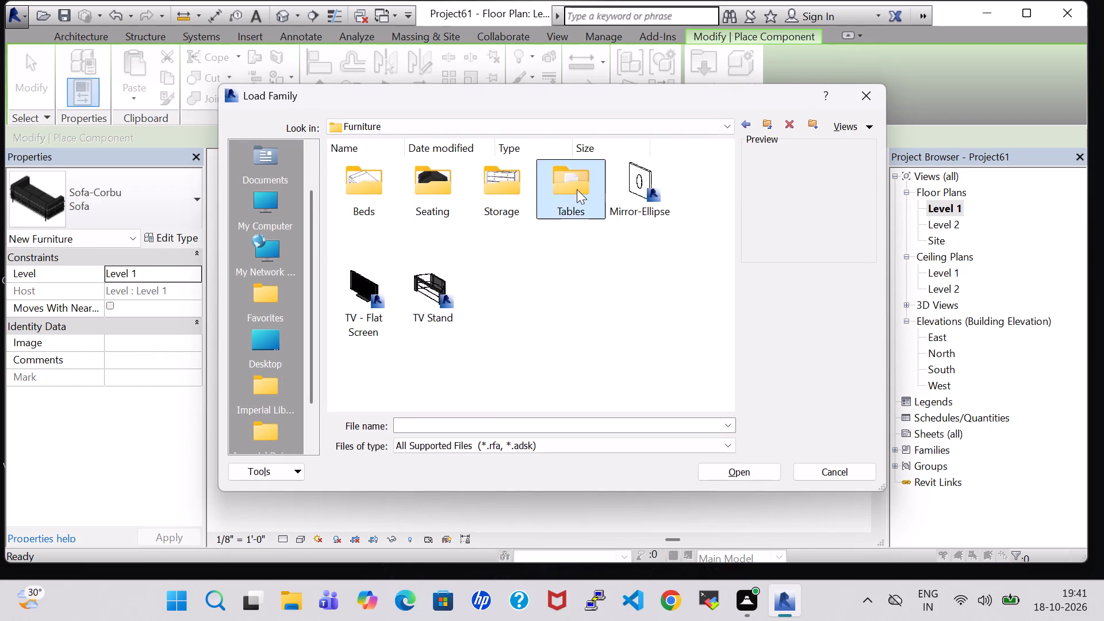
left_click(430, 273)
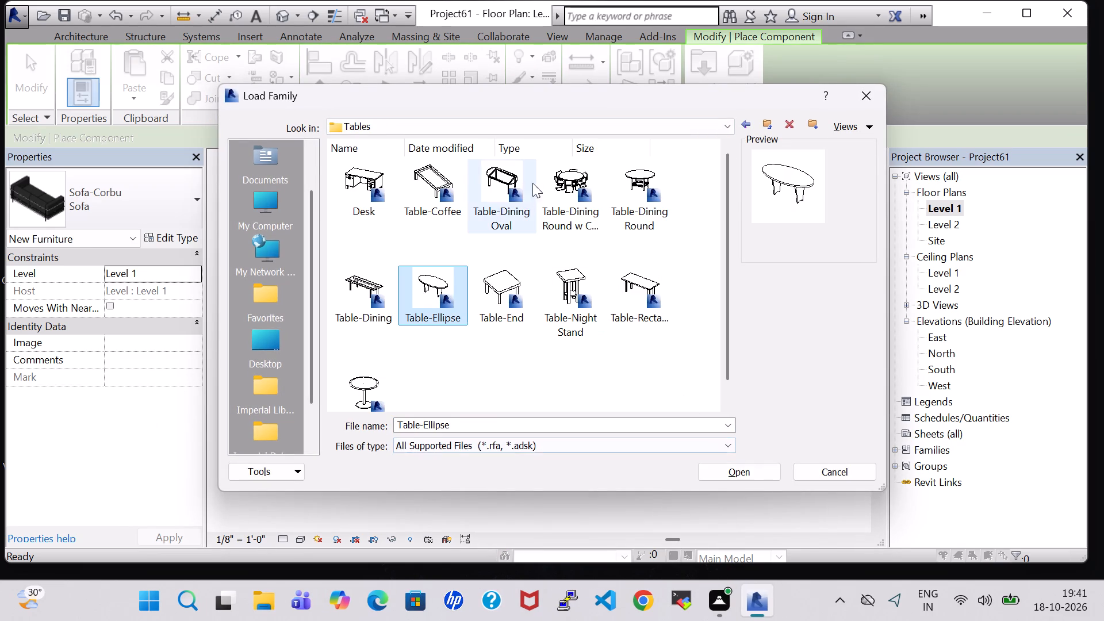
left_click(495, 171)
left_click(756, 471)
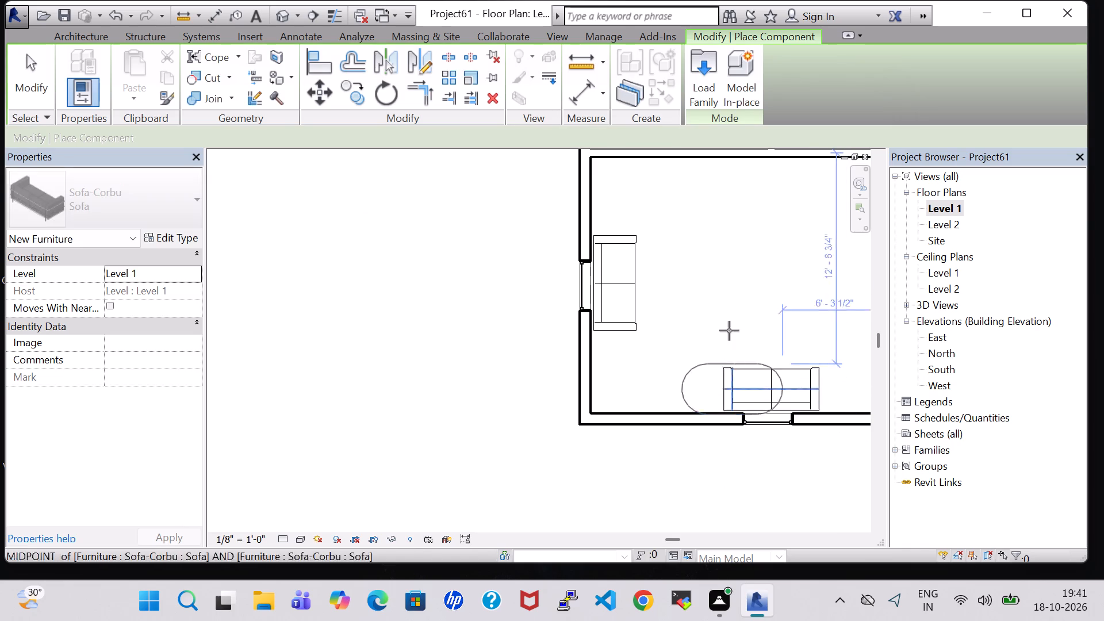
Place the 36" x 72" oval dining table, turned parallel to the west sofa, in the space in front of both sofas.
key("space")
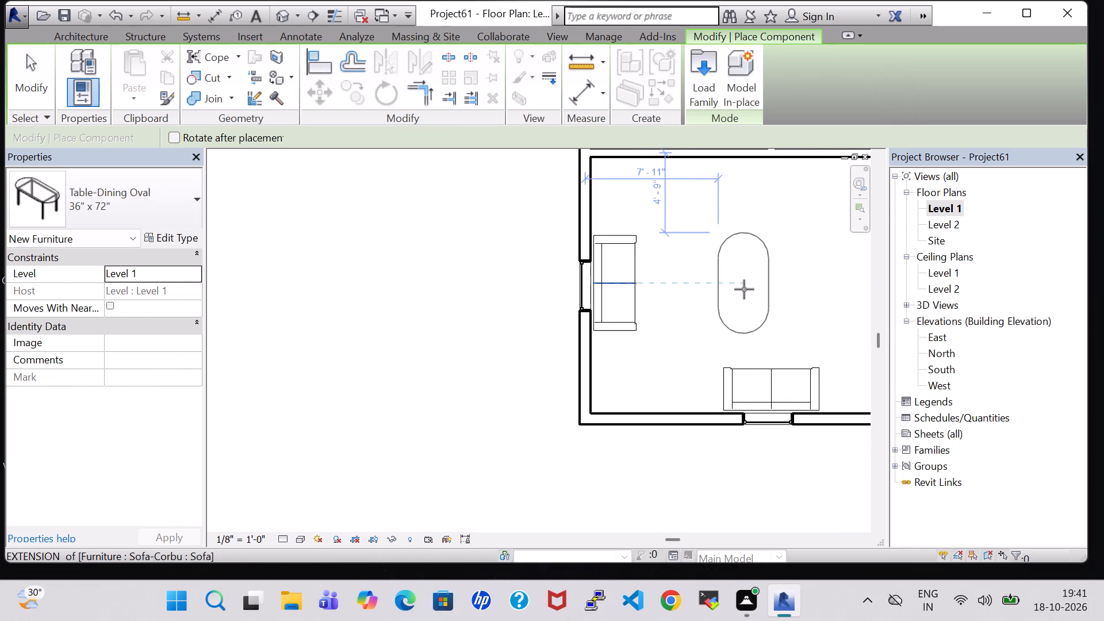
left_click(744, 289)
scroll(711, 297, "down", 4)
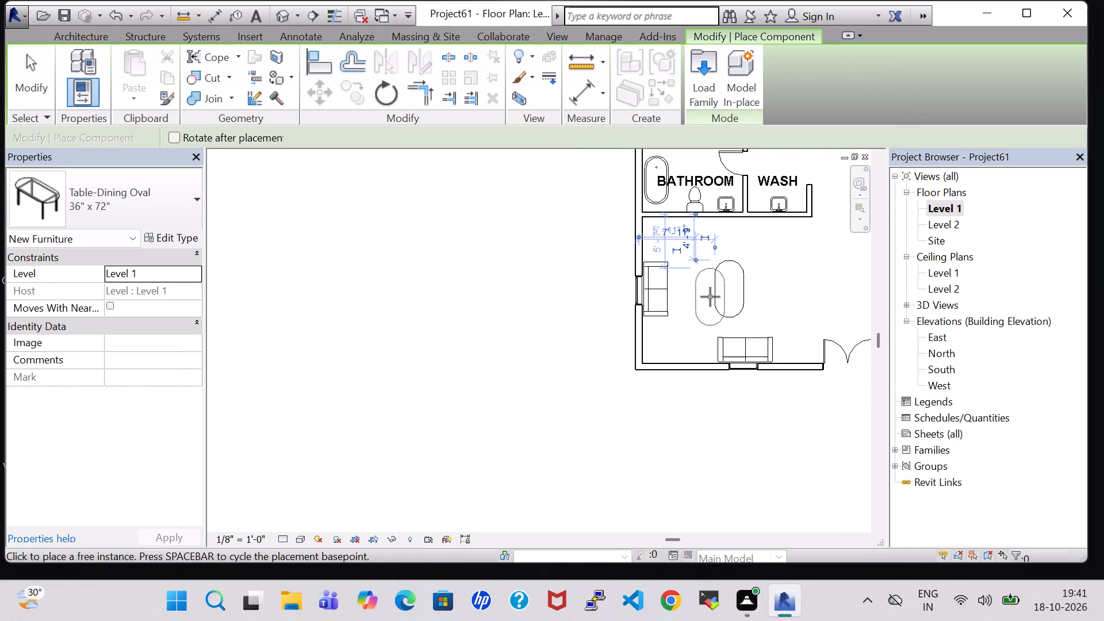
key("Escape")
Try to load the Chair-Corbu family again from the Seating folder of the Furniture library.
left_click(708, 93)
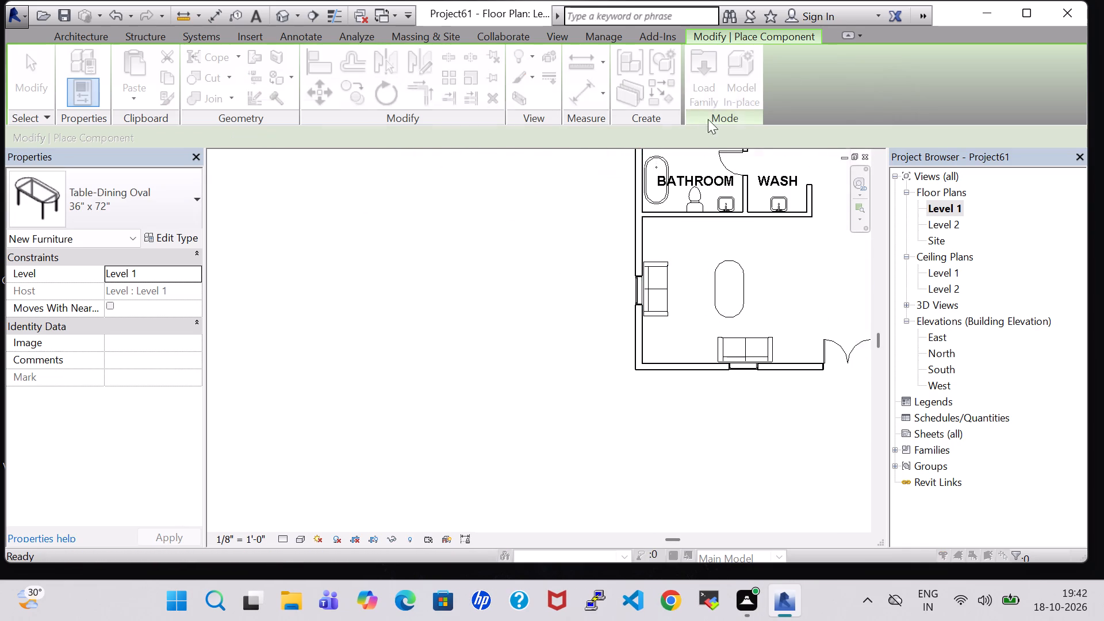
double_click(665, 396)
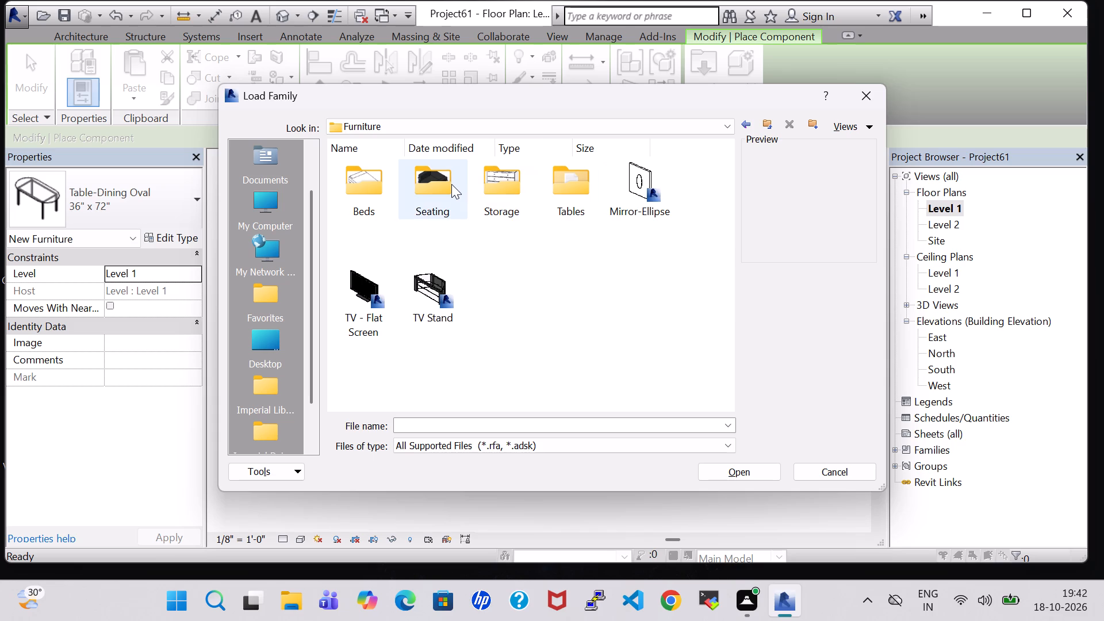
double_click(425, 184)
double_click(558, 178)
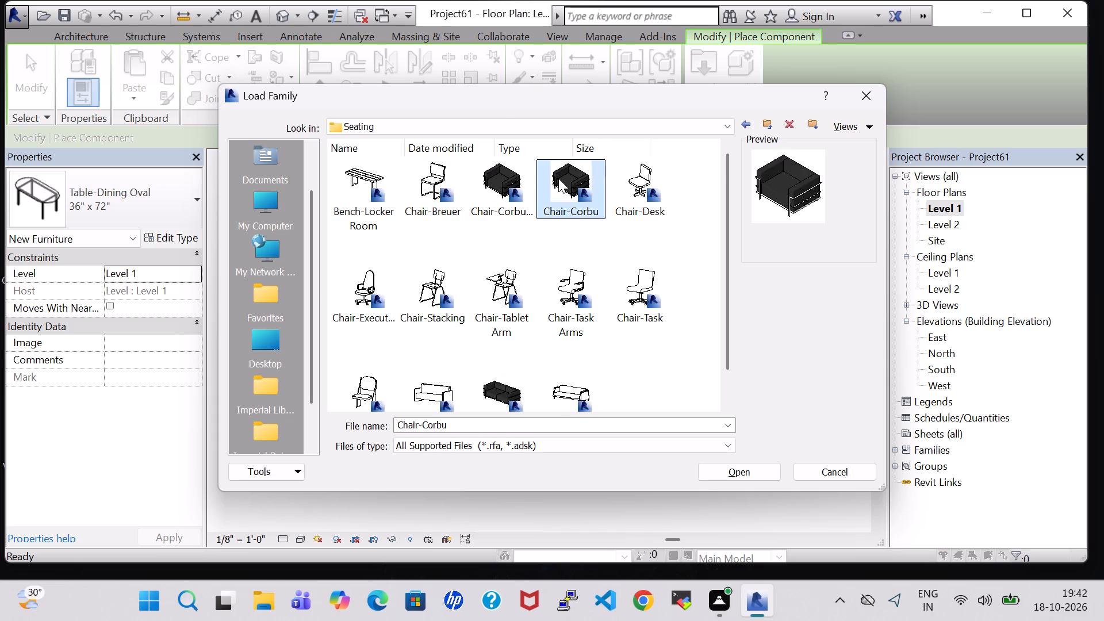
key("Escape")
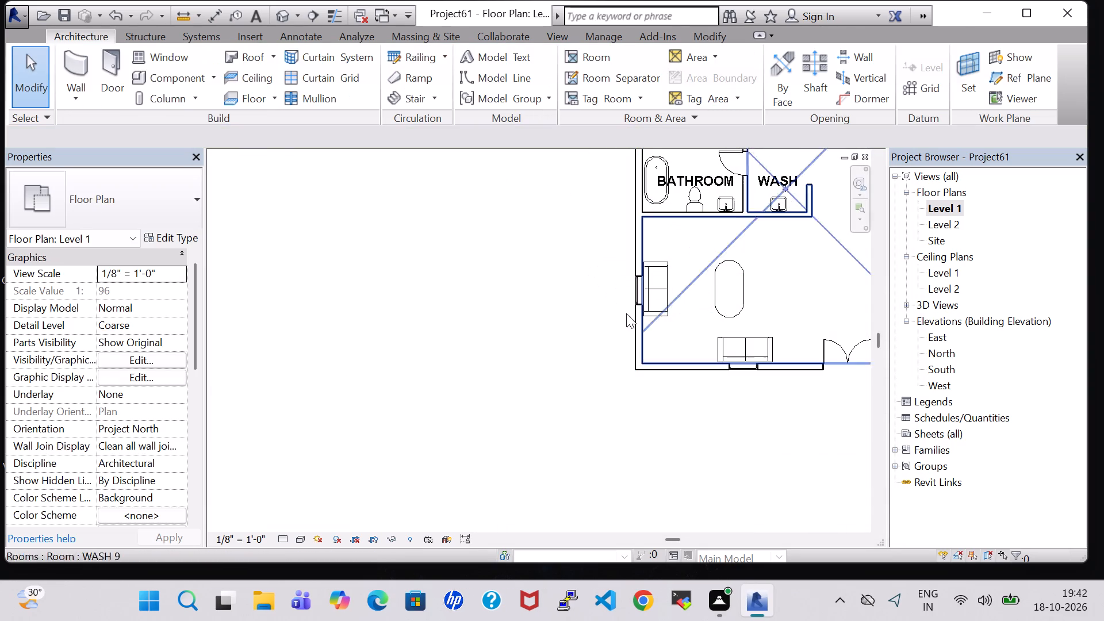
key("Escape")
Place a Chair-Corbu chair just west of the south sofa, in line with it and with its back to the south wall.
left_click(166, 76)
left_click(153, 200)
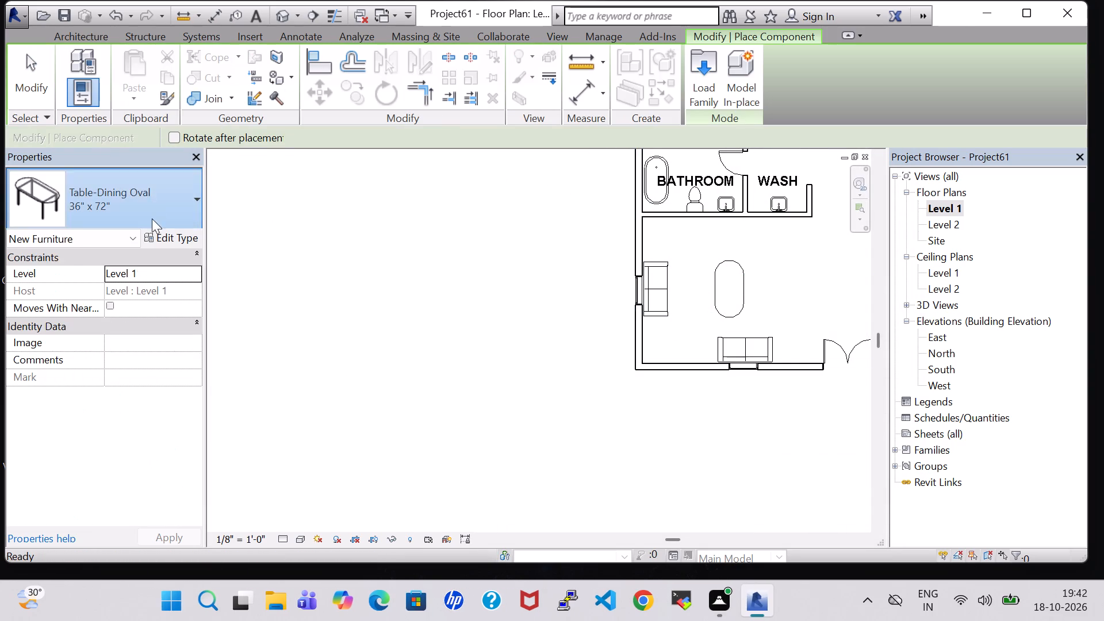
scroll(126, 358, "up", 19)
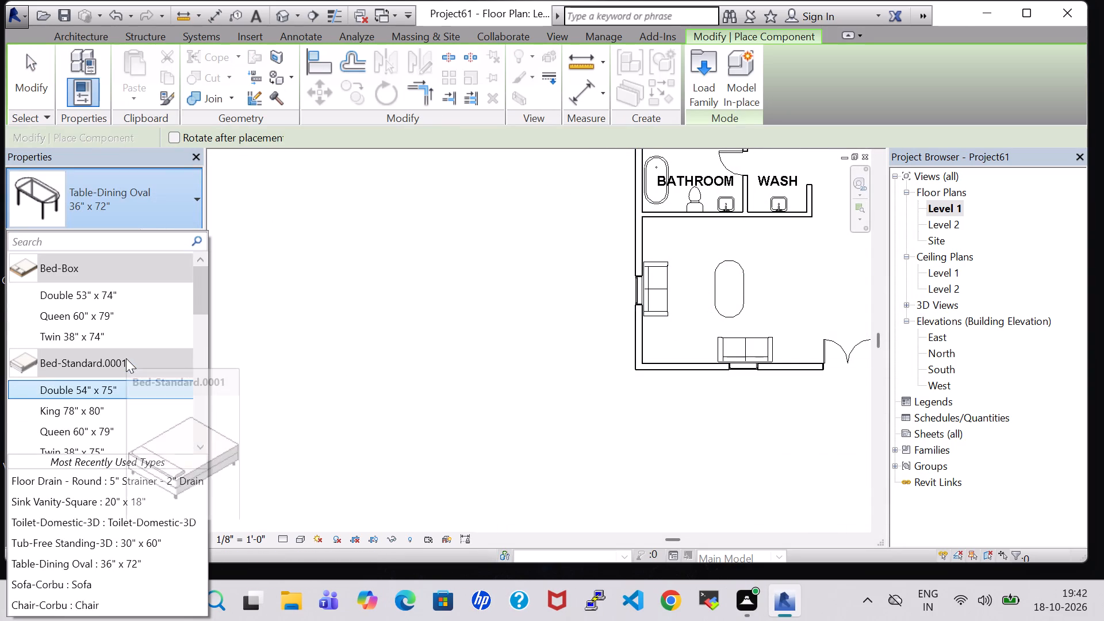
scroll(126, 358, "up", 3)
scroll(126, 355, "down", 7)
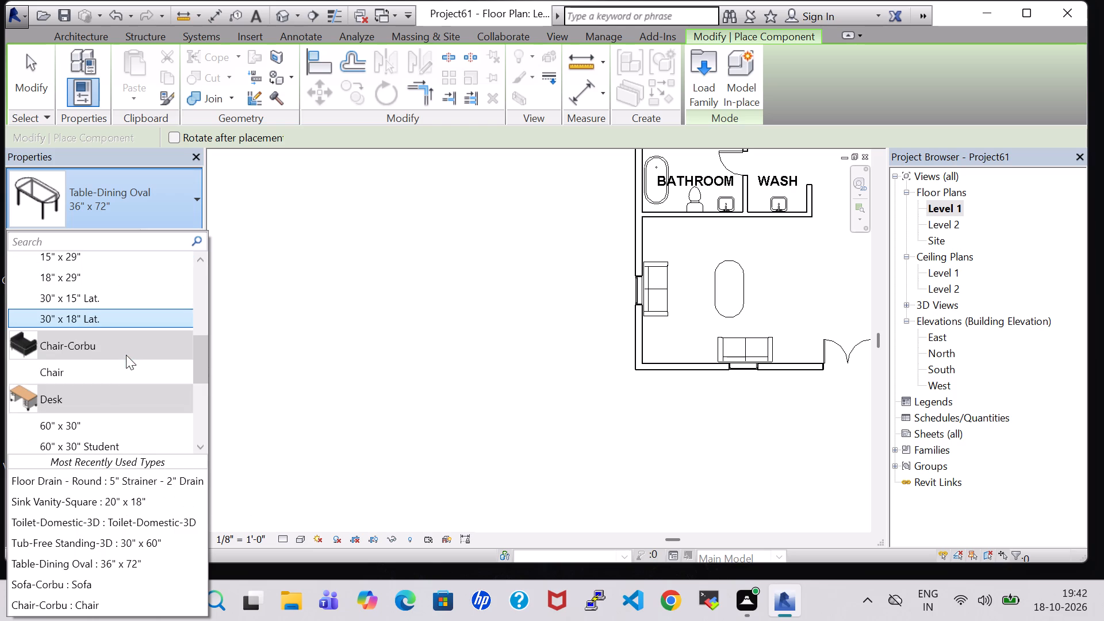
left_click(85, 377)
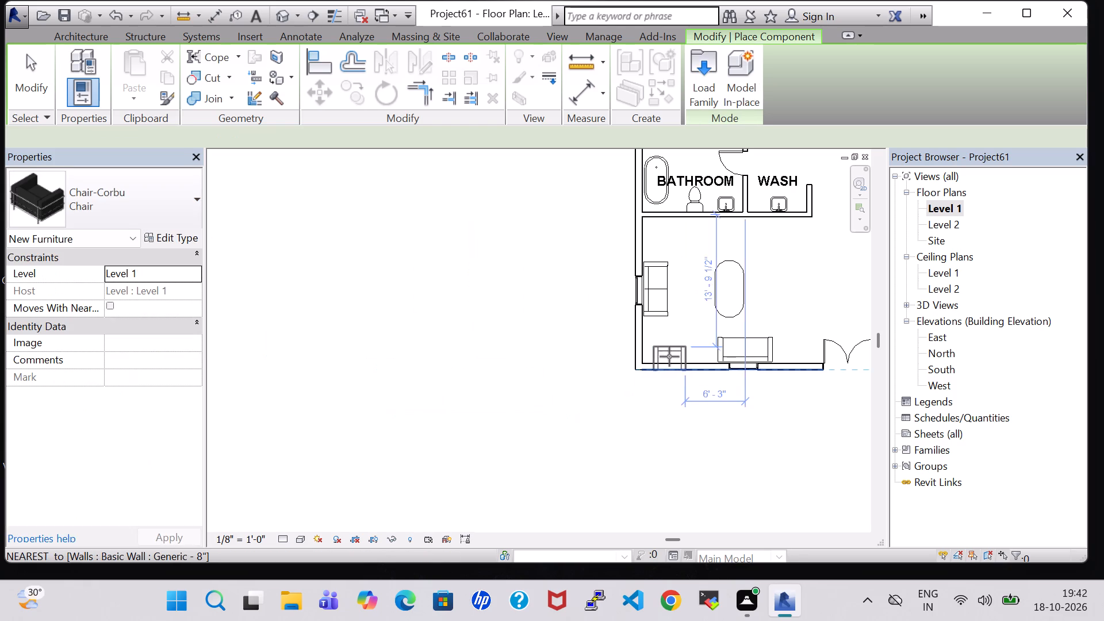
key("space")
key("space")
scroll(674, 347, "up", 2)
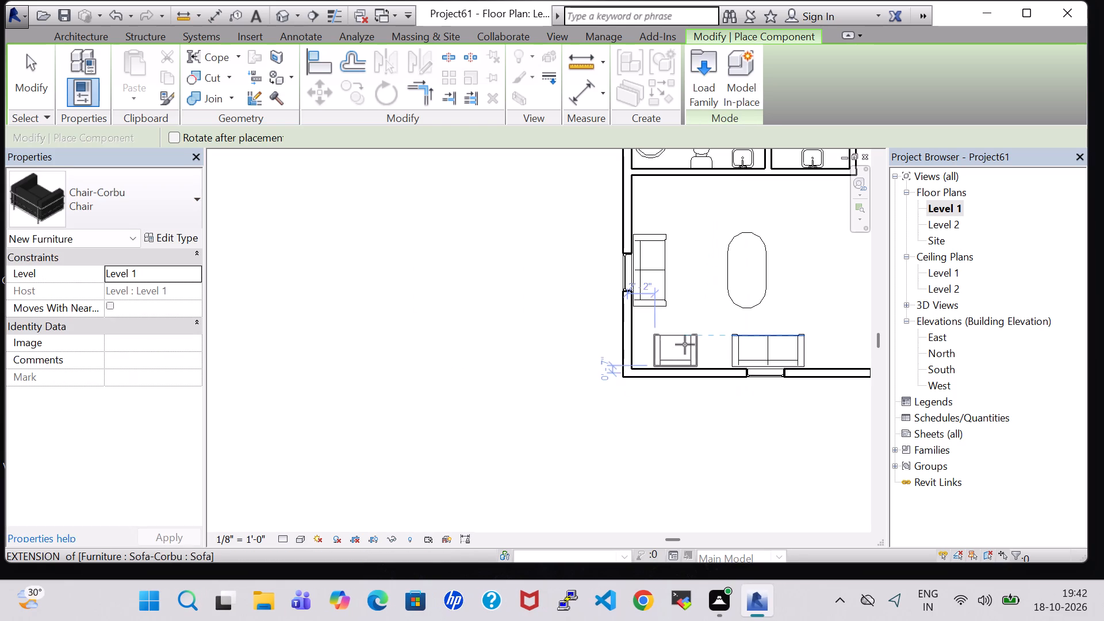
scroll(695, 343, "up", 4)
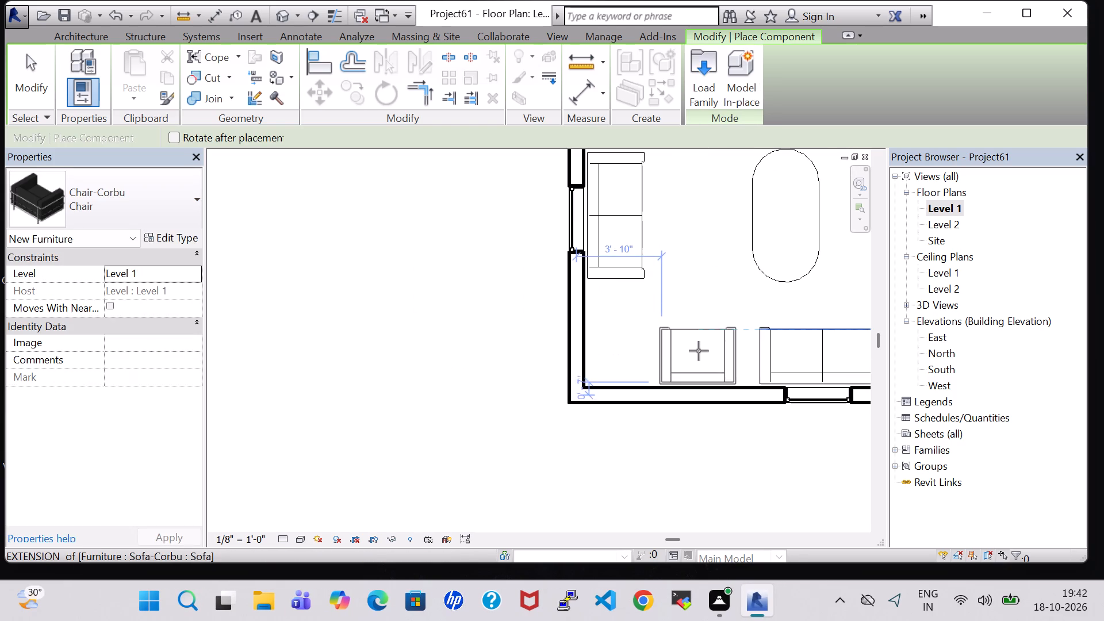
left_click(704, 352)
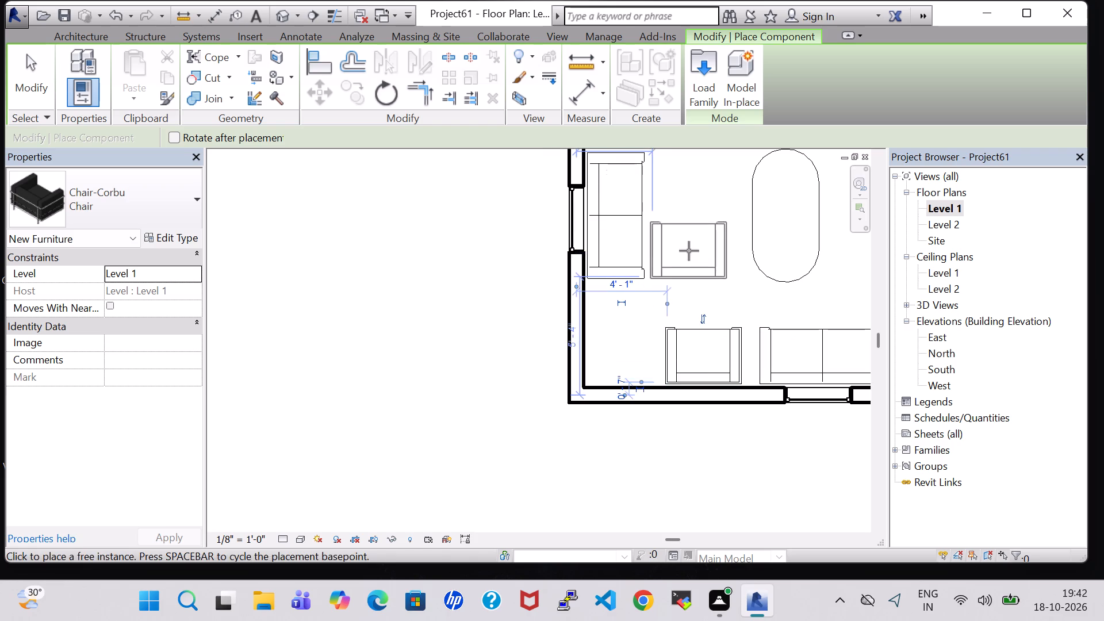
Place a second Chair-Corbu chair just north of the west sofa, turned with its back to the west wall.
middle_click_drag(689, 251, 672, 399)
key("space")
key("space")
key("space")
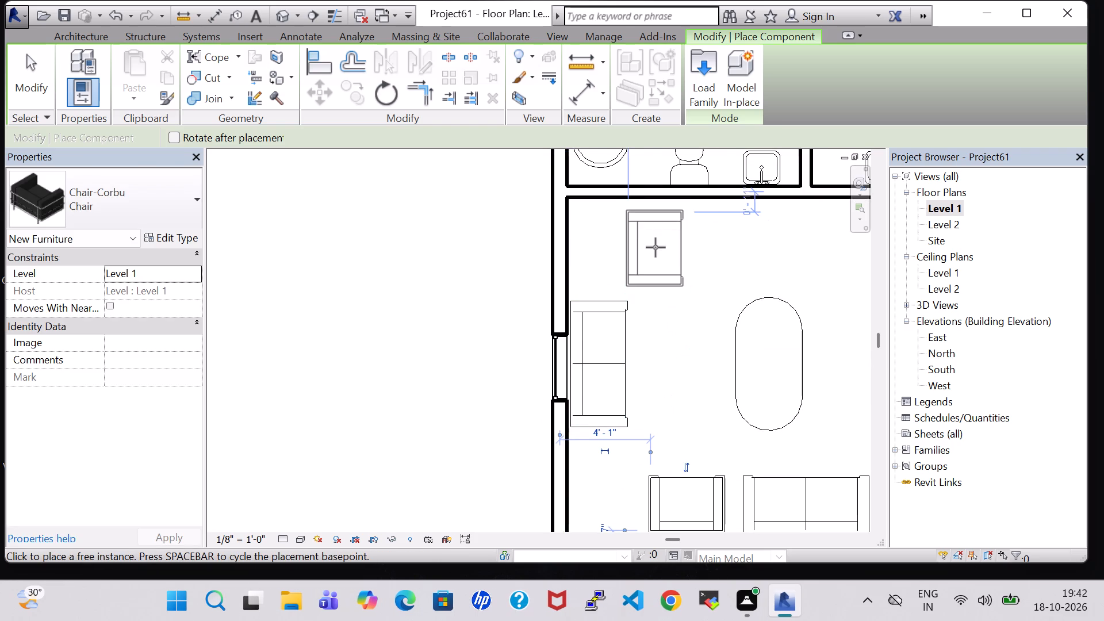
left_click(606, 254)
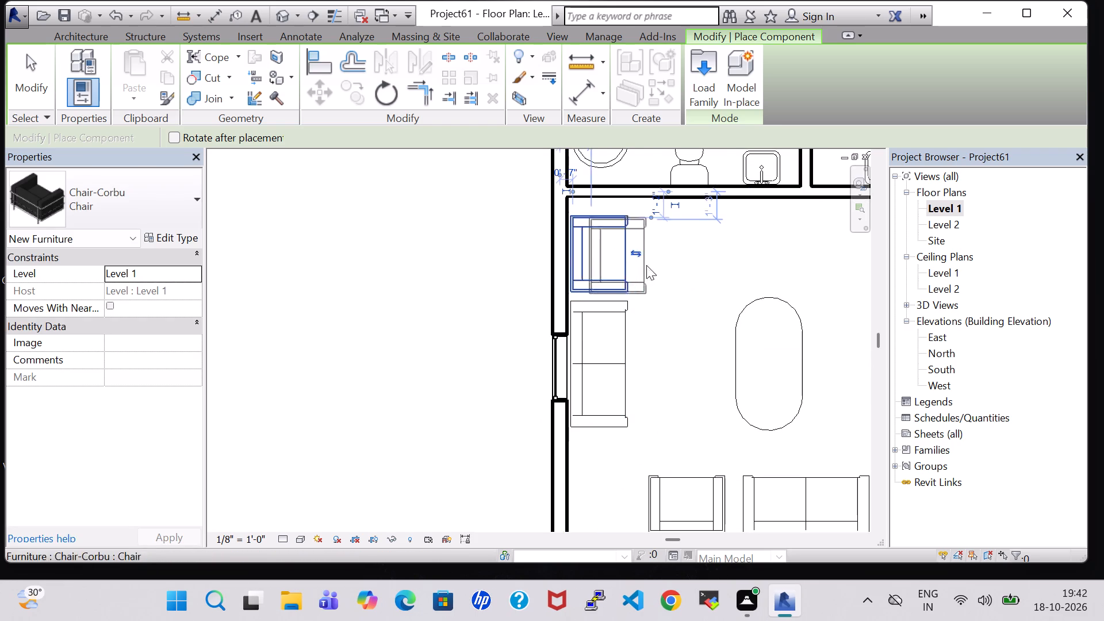
key("Escape")
key("Escape")
Create another 24" x 24" Table-End like the bedroom's and place it in the living area's southwest corner.
scroll(656, 275, "down", 2)
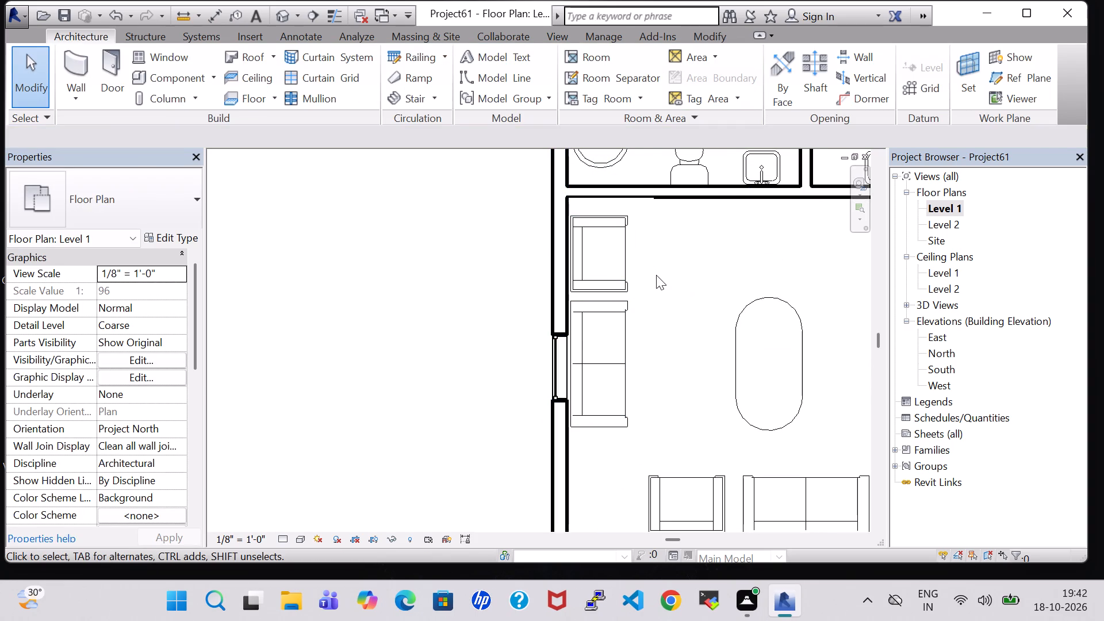
scroll(656, 275, "down", 5)
middle_click_drag(754, 278, 638, 352)
scroll(681, 248, "down", 2)
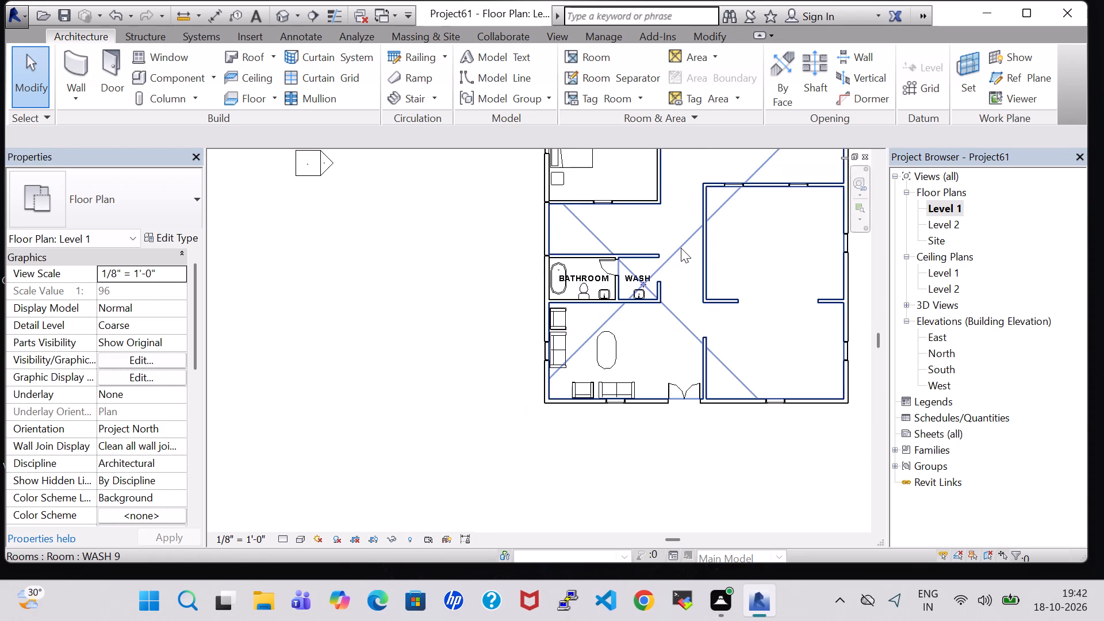
middle_click_drag(687, 233, 587, 412)
left_click(461, 355)
right_click(461, 355)
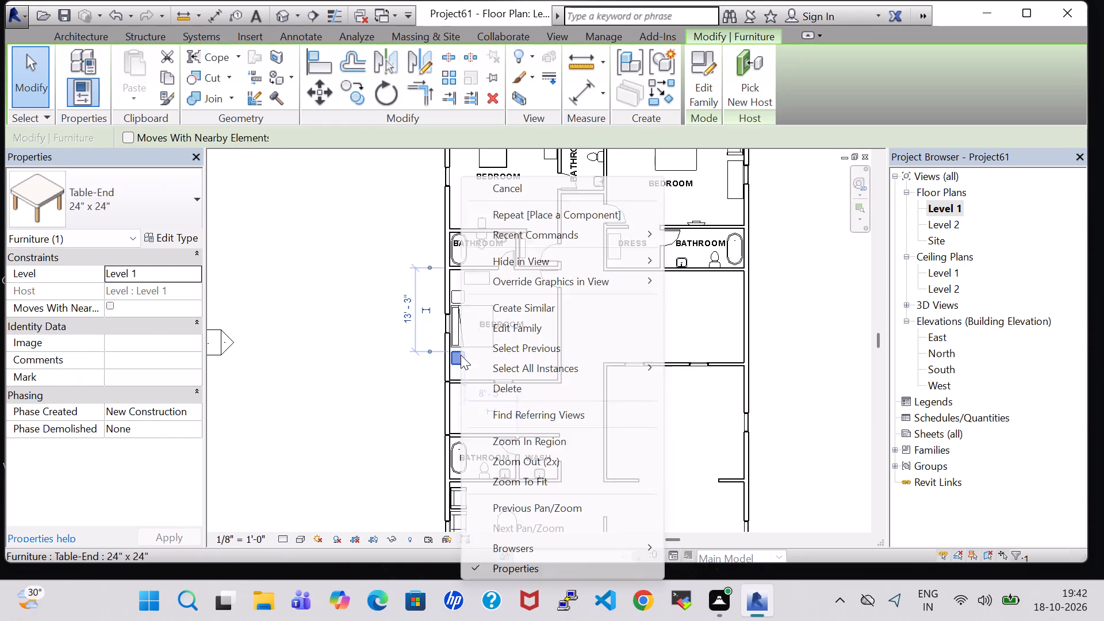
left_click(555, 311)
middle_click_drag(574, 428, 620, 247)
scroll(601, 293, "up", 3)
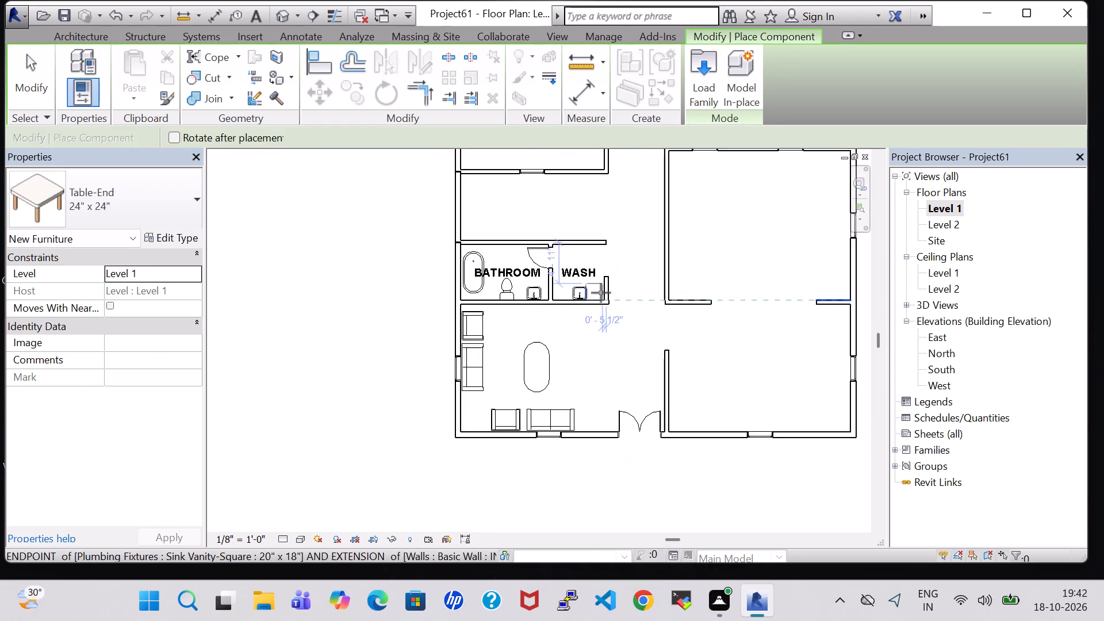
scroll(601, 293, "up", 4)
middle_click_drag(560, 407, 777, 325)
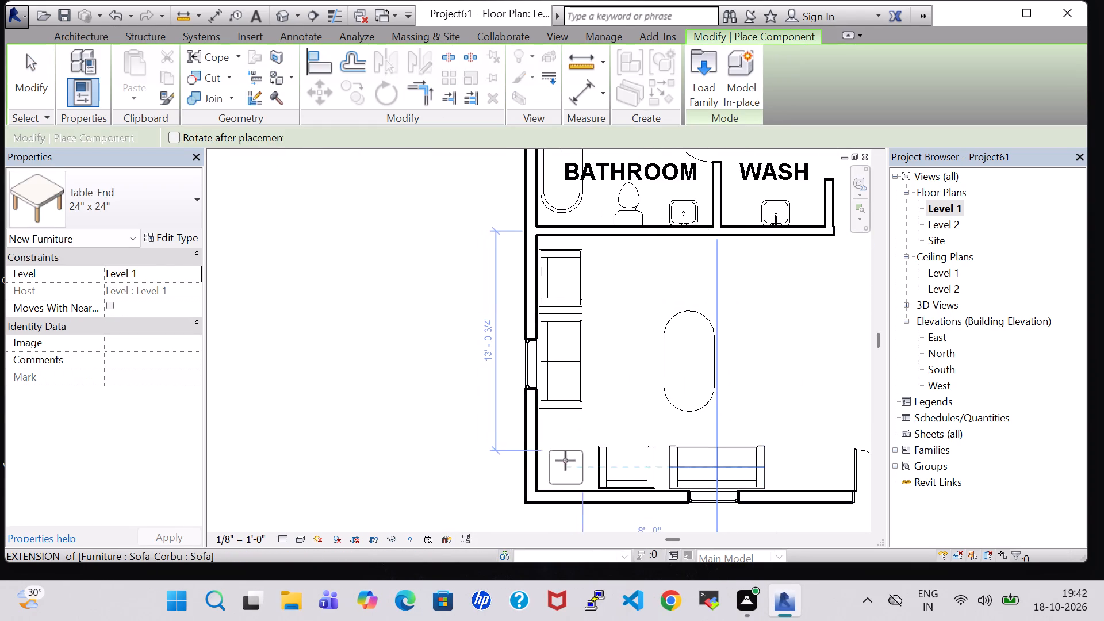
left_click(564, 459)
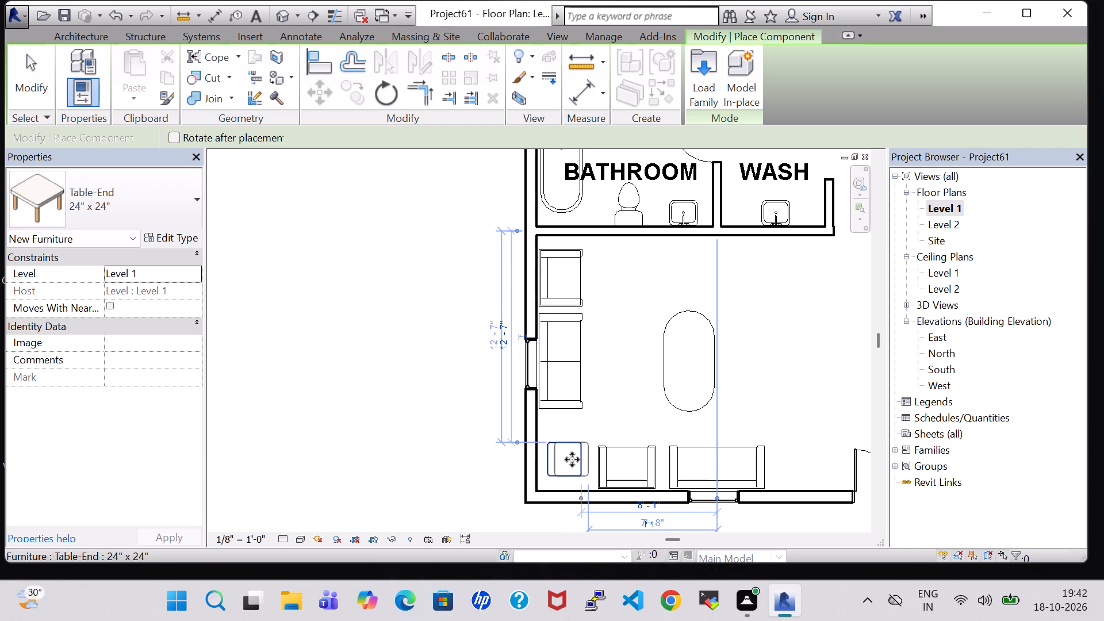
Place a second 24" x 24" Table-End just east of the south sofa, near the double entrance door.
scroll(574, 463, "down", 1)
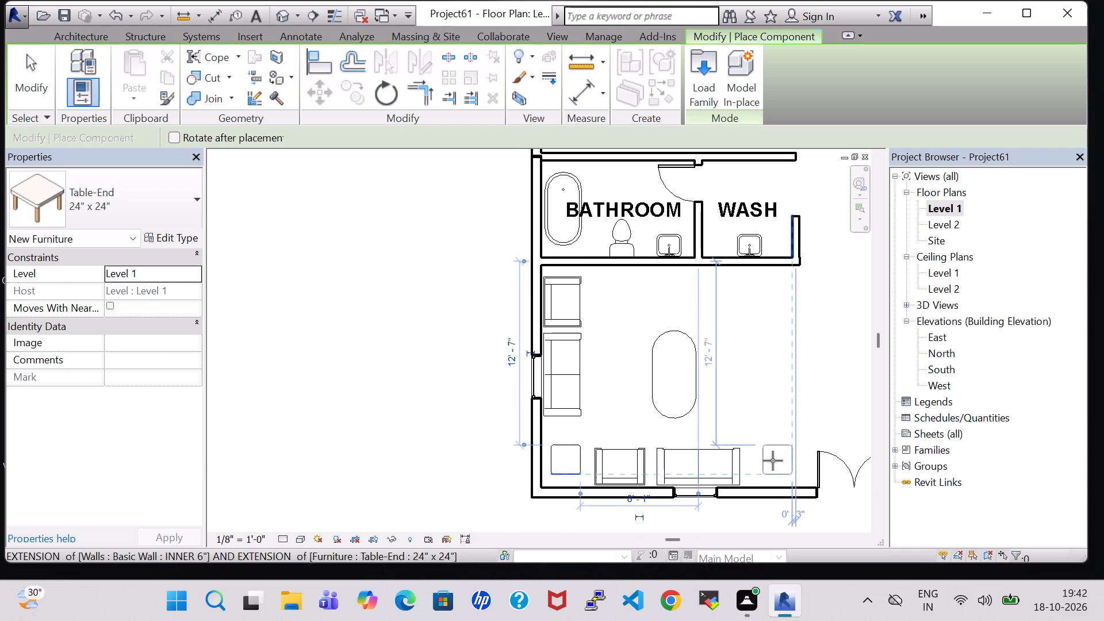
scroll(776, 467, "up", 4)
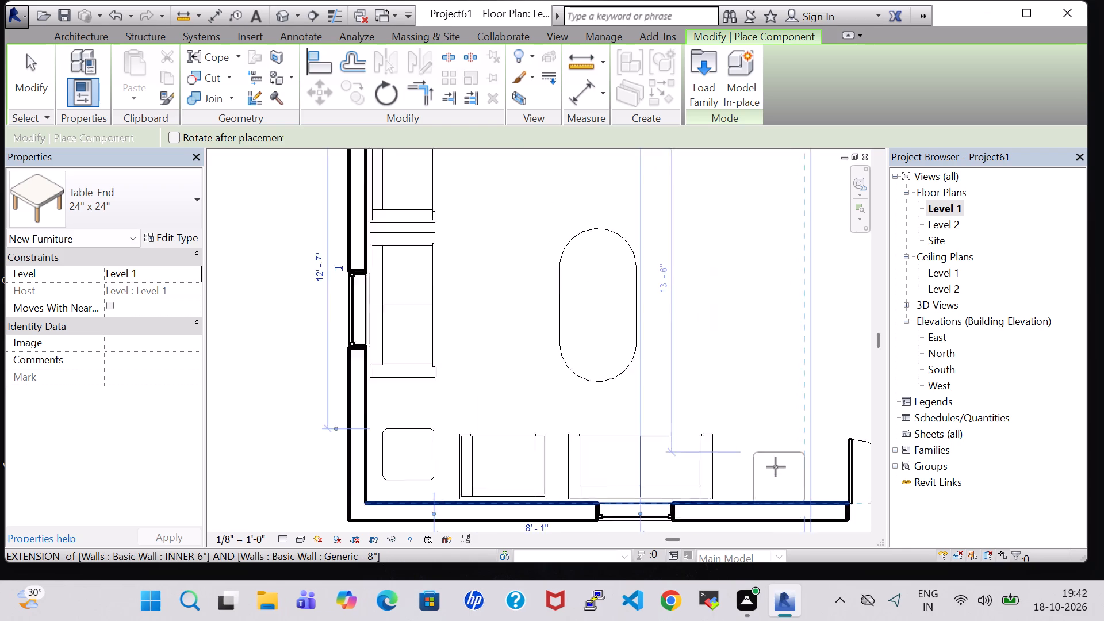
scroll(776, 467, "up", 3)
left_click(746, 461)
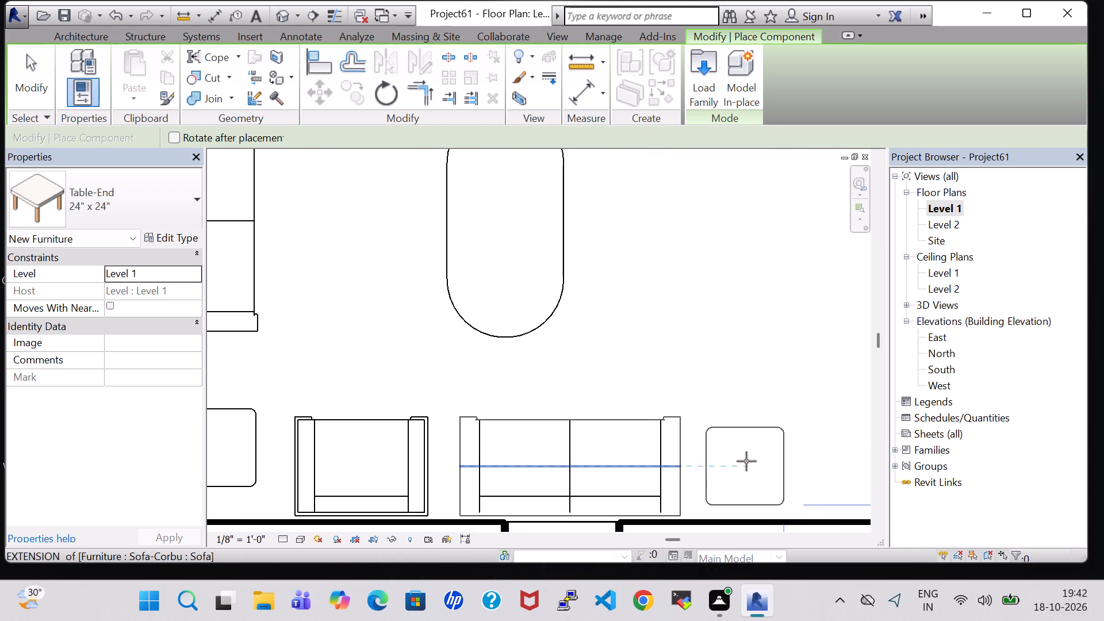
key("Escape")
key("Escape")
Nudge the oval dining table slightly north, away from the south sofa.
scroll(712, 312, "down", 6)
middle_click_drag(712, 274, 718, 346)
left_click(638, 336)
left_click(664, 334)
left_click(654, 333)
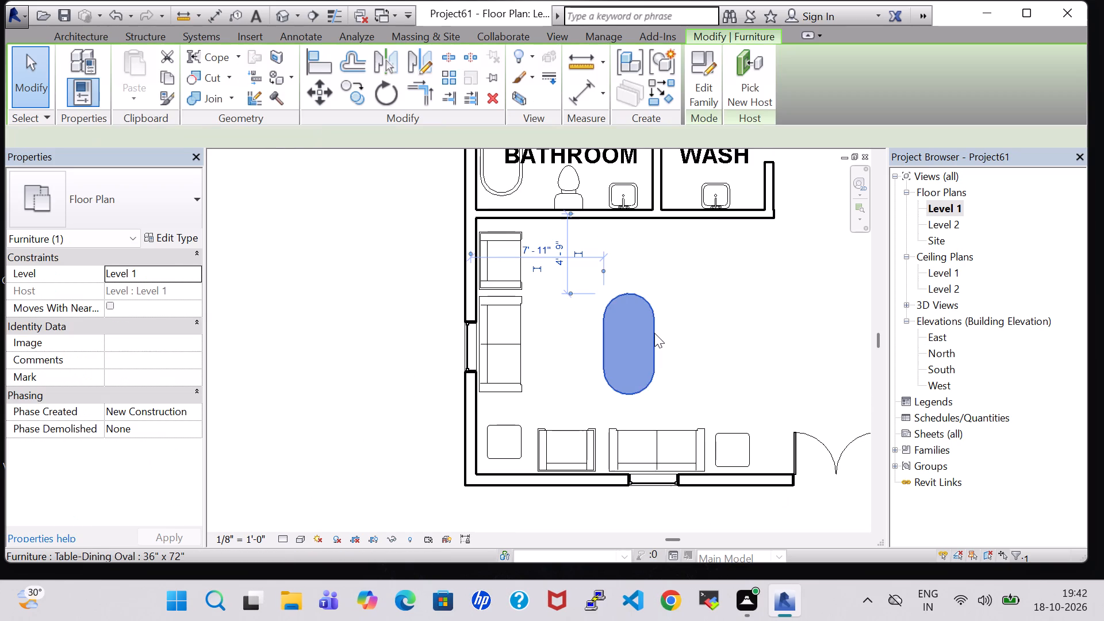
key("Up")
key("Up")
left_click(752, 346)
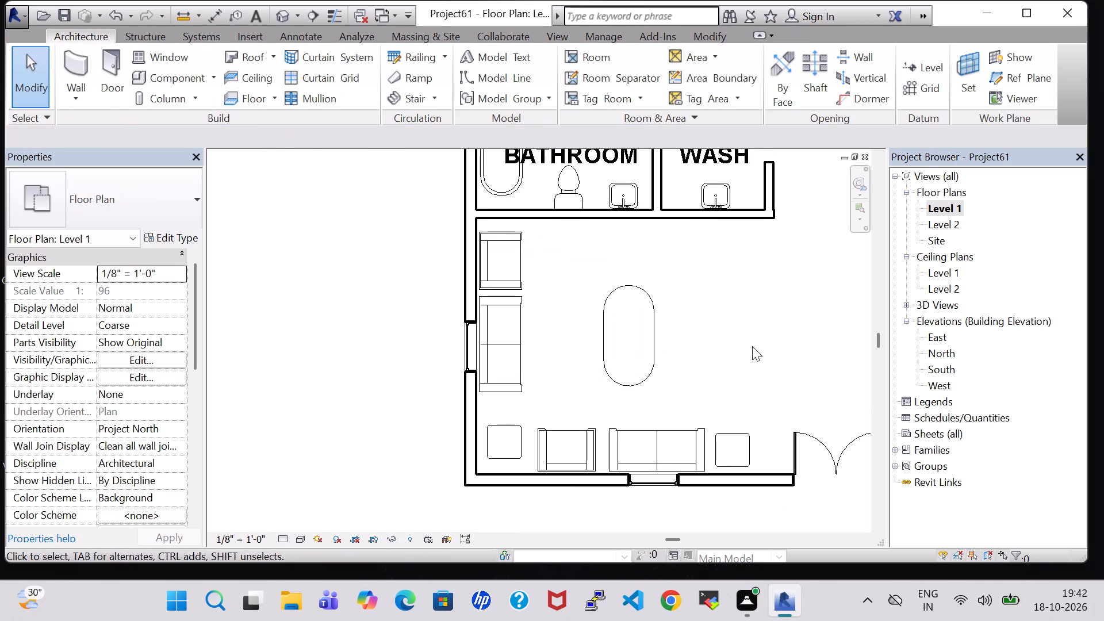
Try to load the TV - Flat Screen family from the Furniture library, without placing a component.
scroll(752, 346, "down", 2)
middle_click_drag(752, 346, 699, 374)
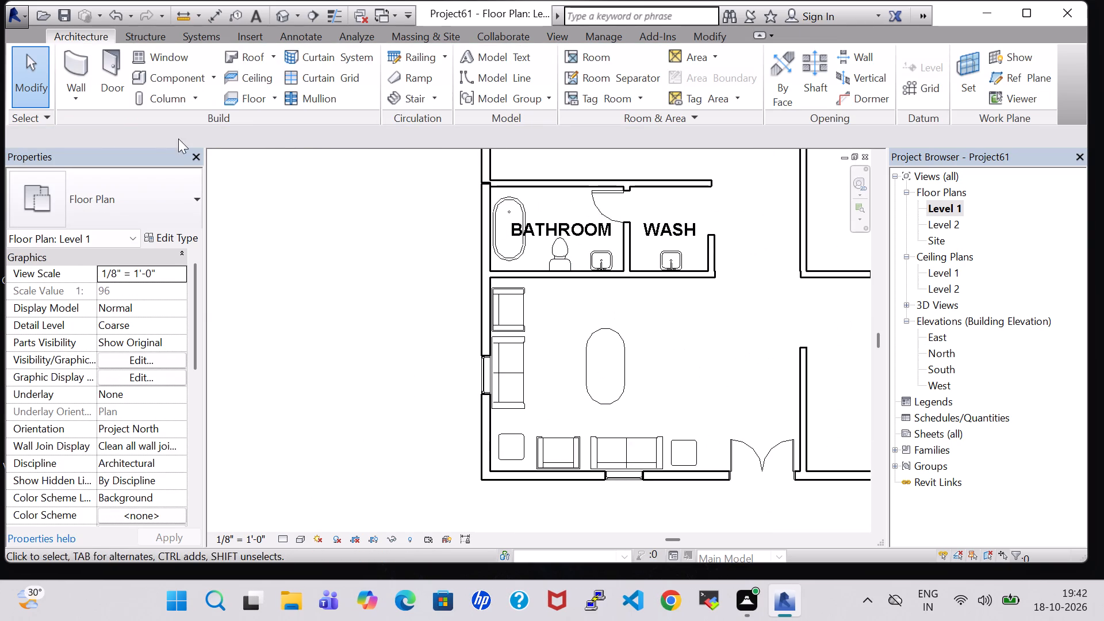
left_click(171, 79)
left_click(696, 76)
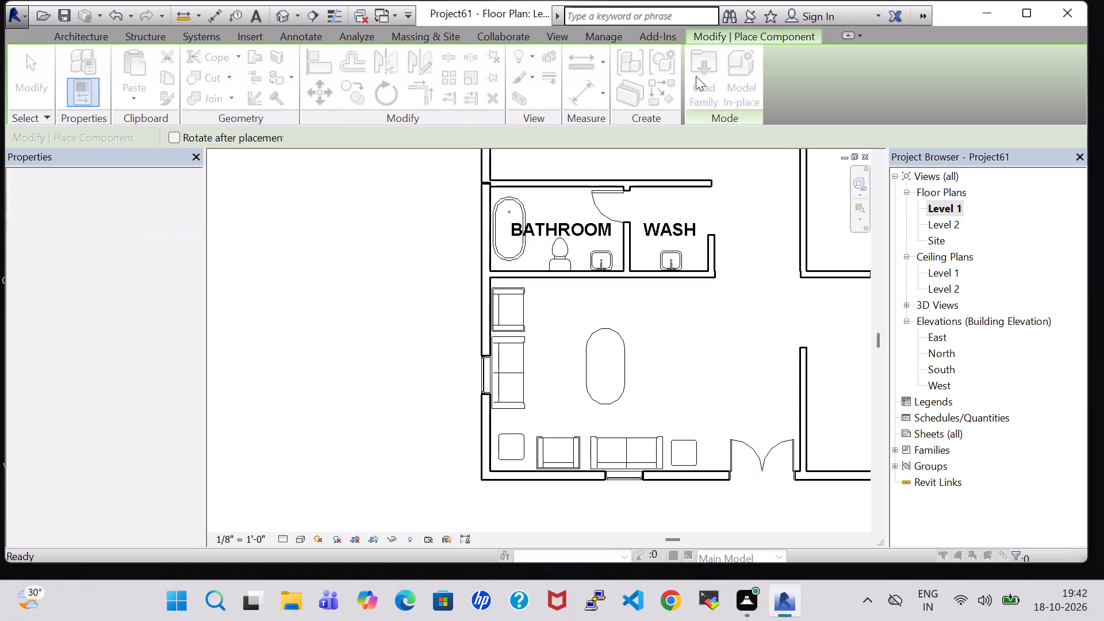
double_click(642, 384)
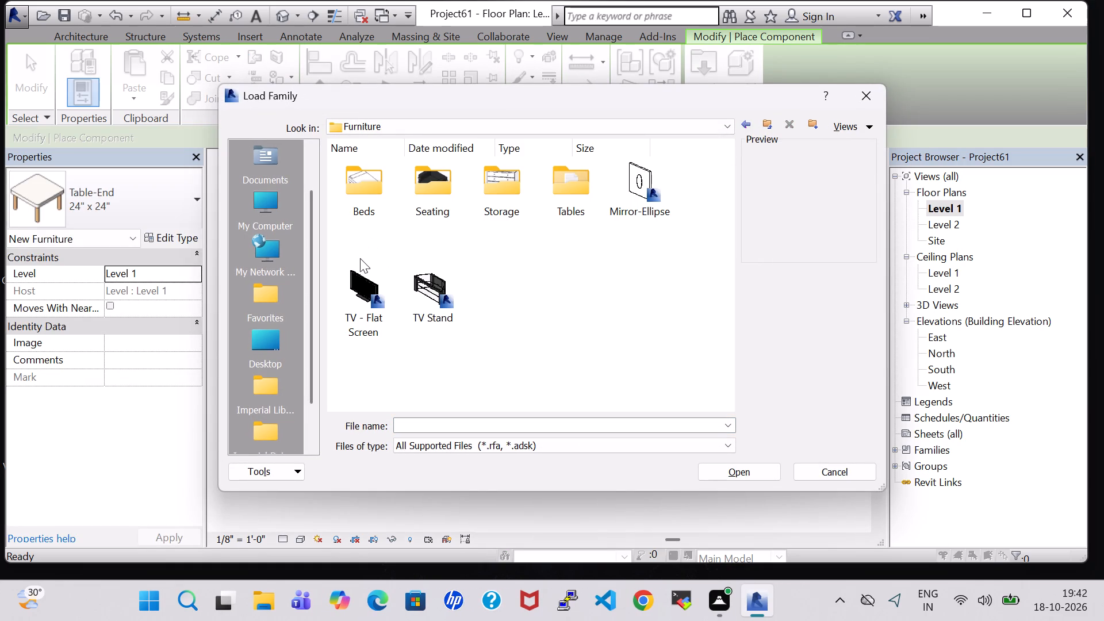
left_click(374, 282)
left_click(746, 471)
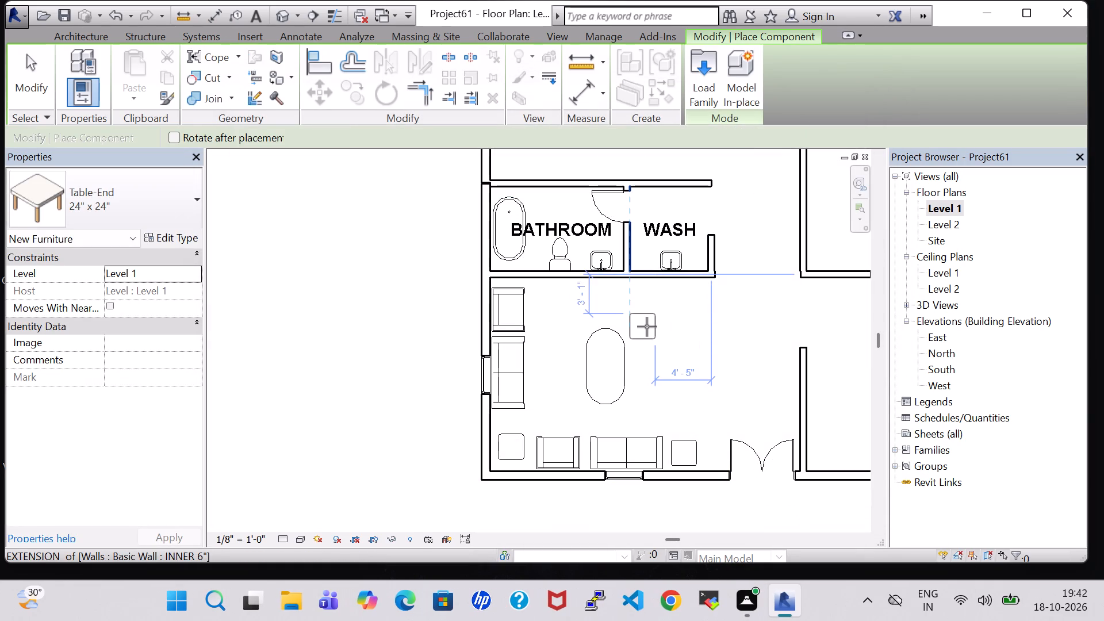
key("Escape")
Load the RPC Plant - Tropical family from the Planting folder of the US Imperial library.
scroll(642, 323, "down", 1)
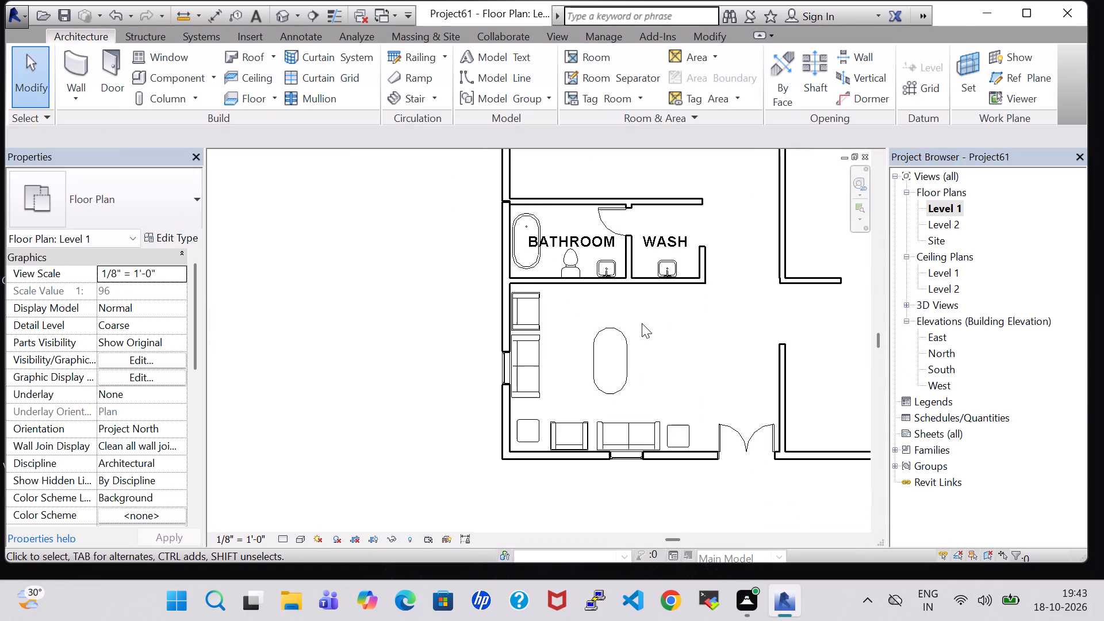
scroll(642, 323, "down", 2)
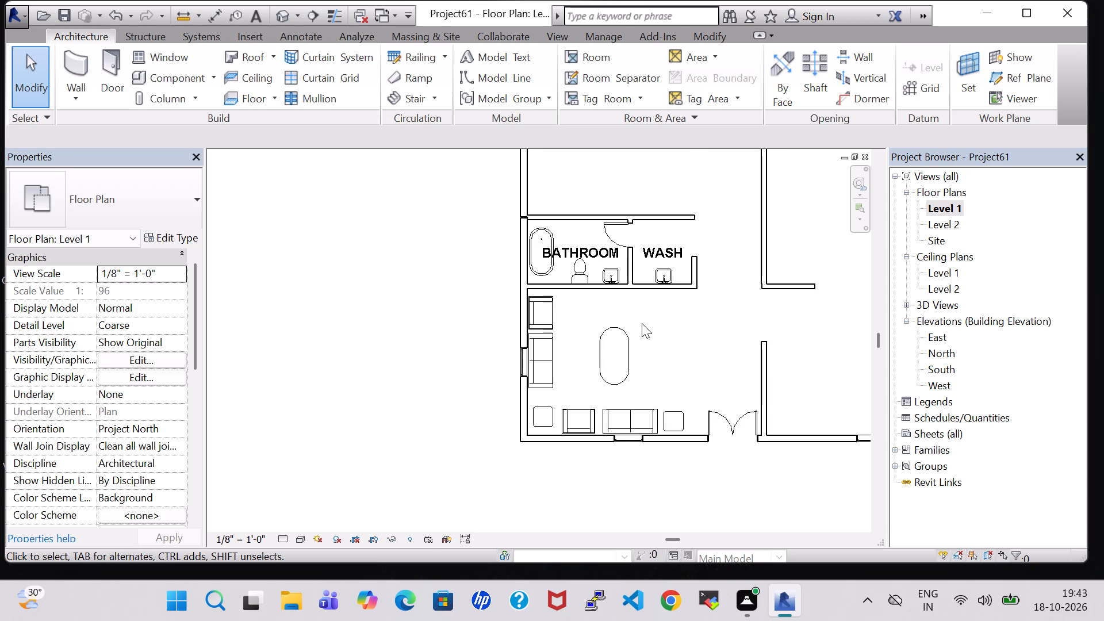
left_click(146, 72)
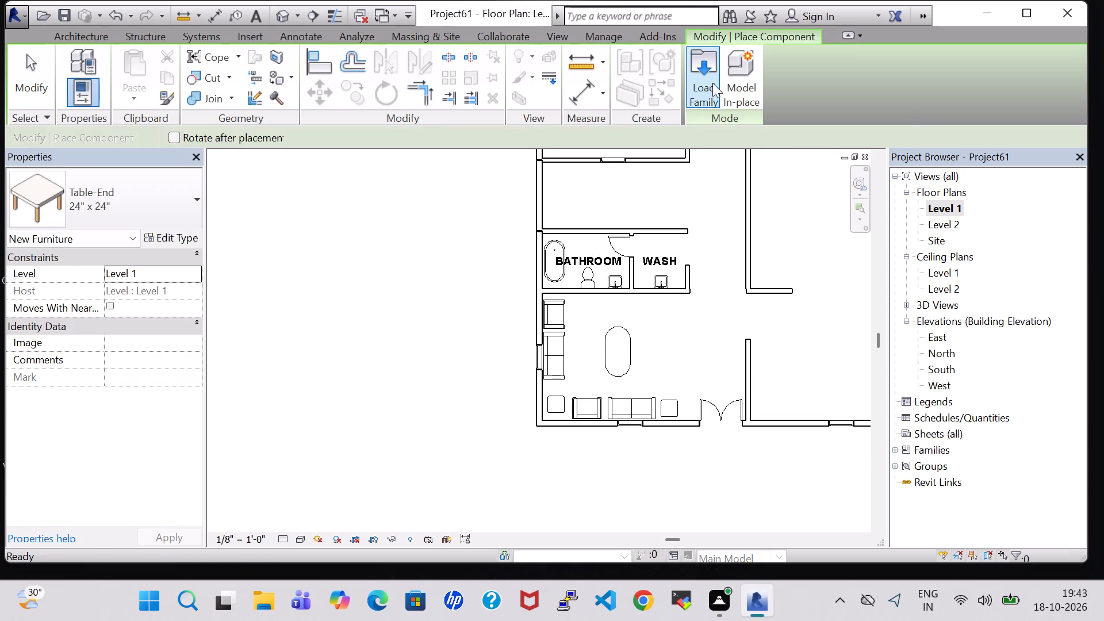
left_click(710, 85)
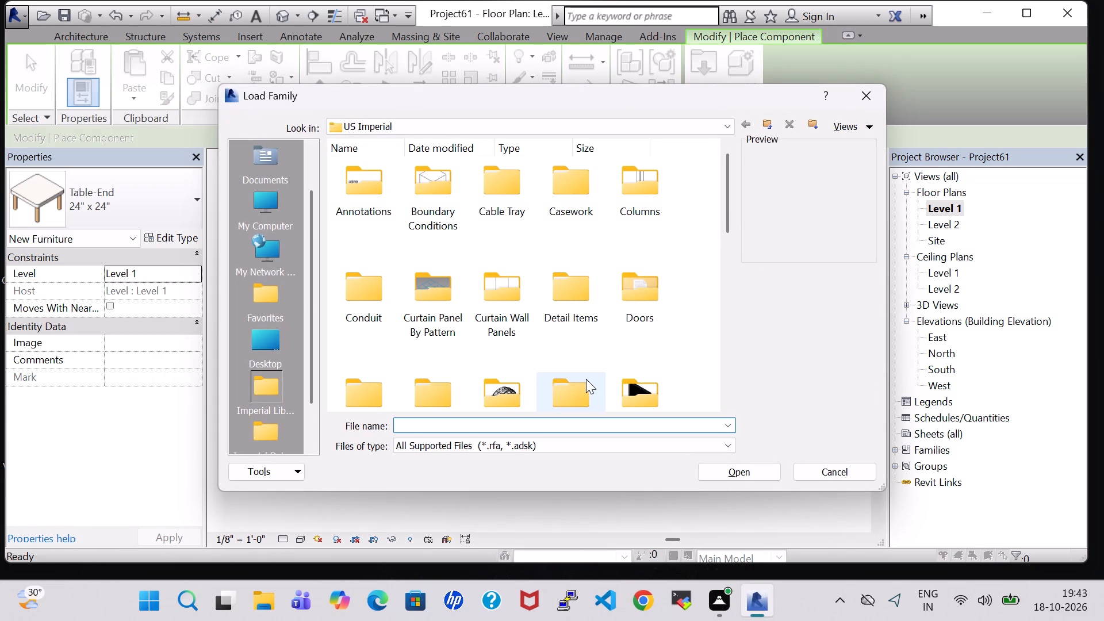
left_click(586, 379)
key("p")
double_click(442, 205)
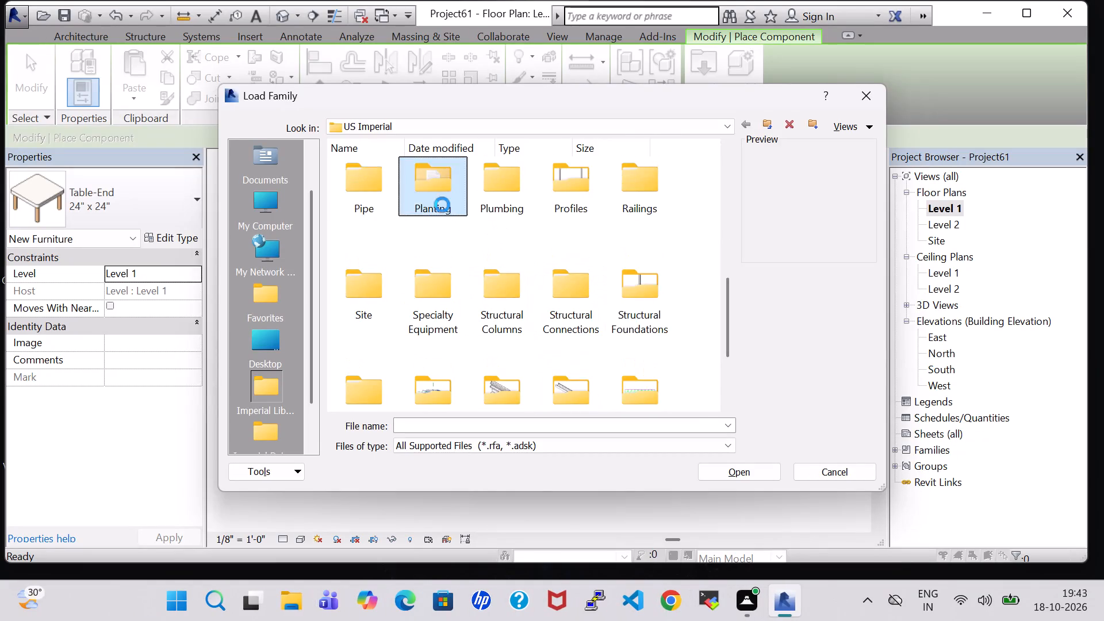
left_click(349, 175)
left_click(761, 472)
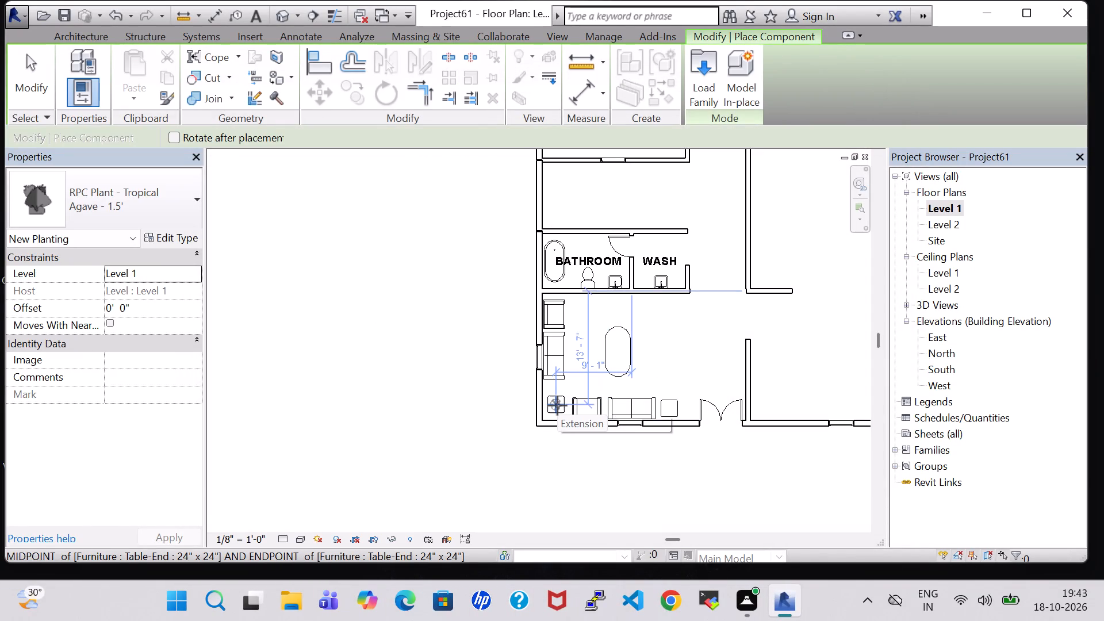
Place an RPC Plant - Tropical, Agave - 1.5', on each of the two living-area end tables.
left_click(557, 405)
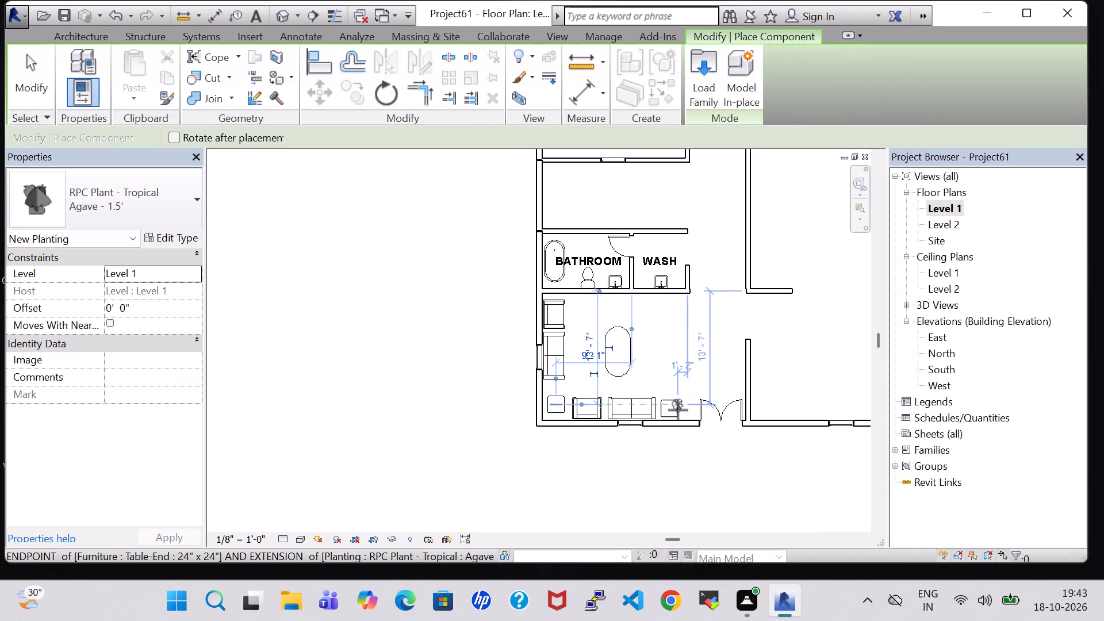
scroll(666, 407, "up", 9)
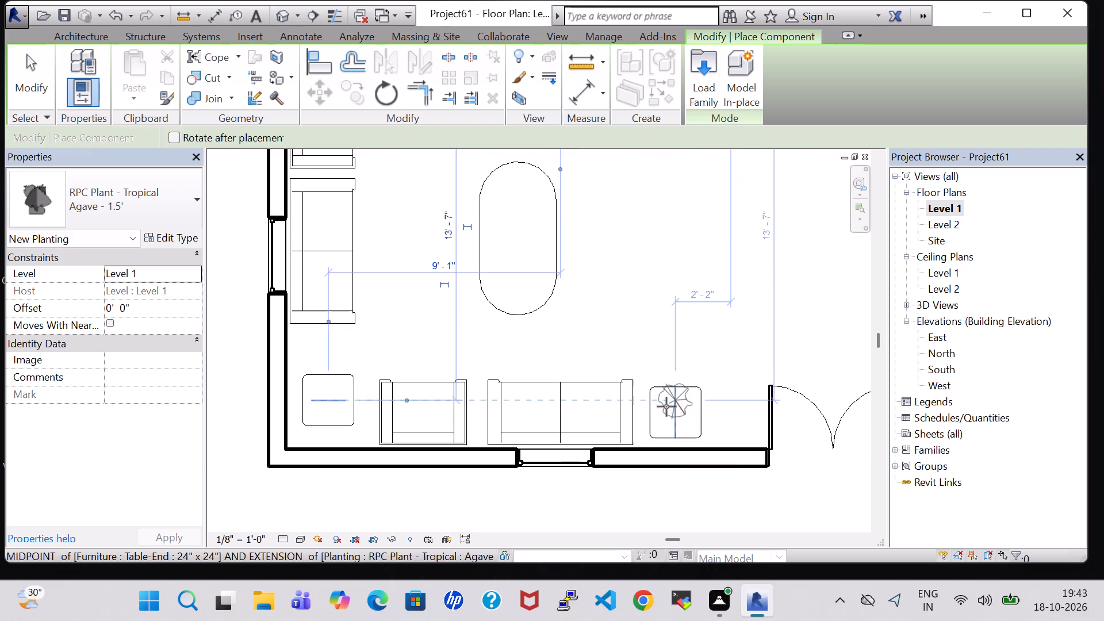
left_click(670, 417)
key("Escape")
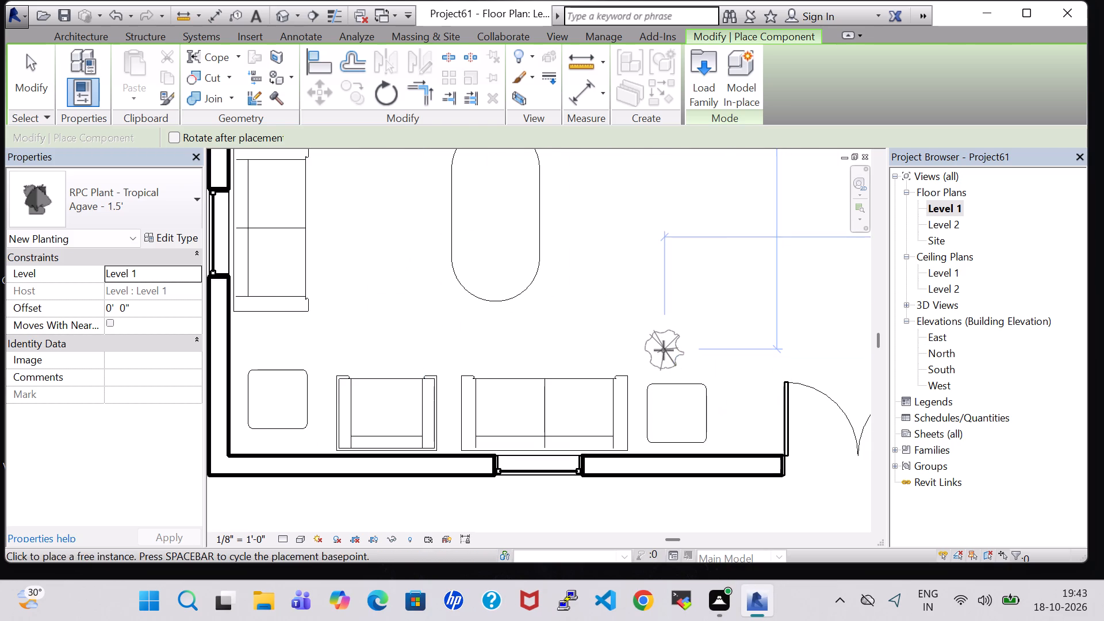
key("Escape")
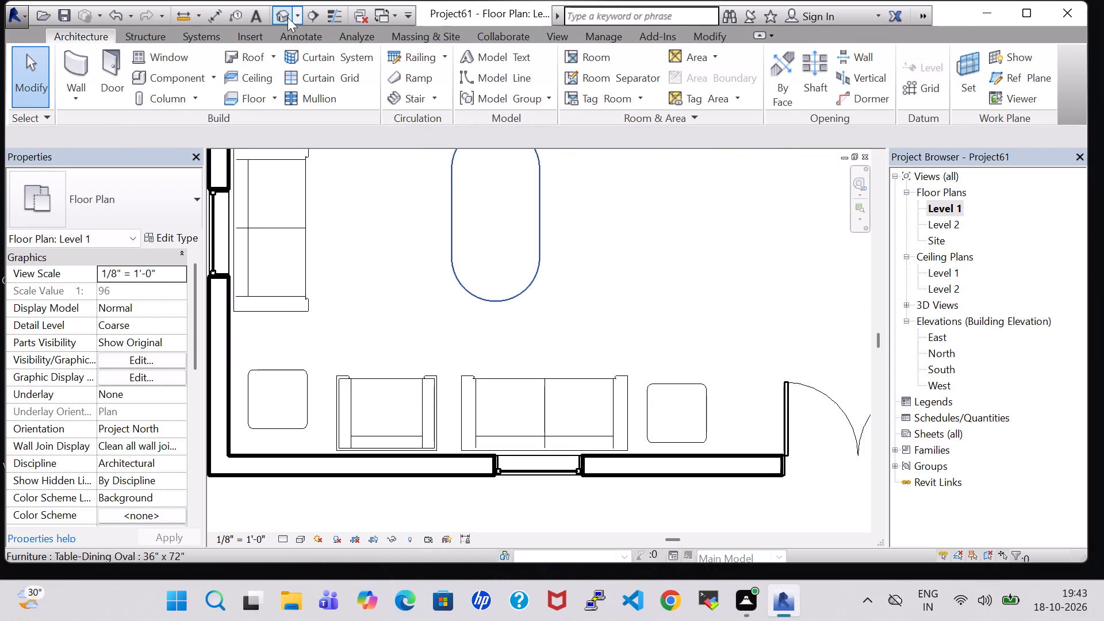
In the 3D view, set the offset of the Agave plant at the living area's corner end table to 2' 0".
left_click(282, 15)
scroll(435, 275, "down", 7)
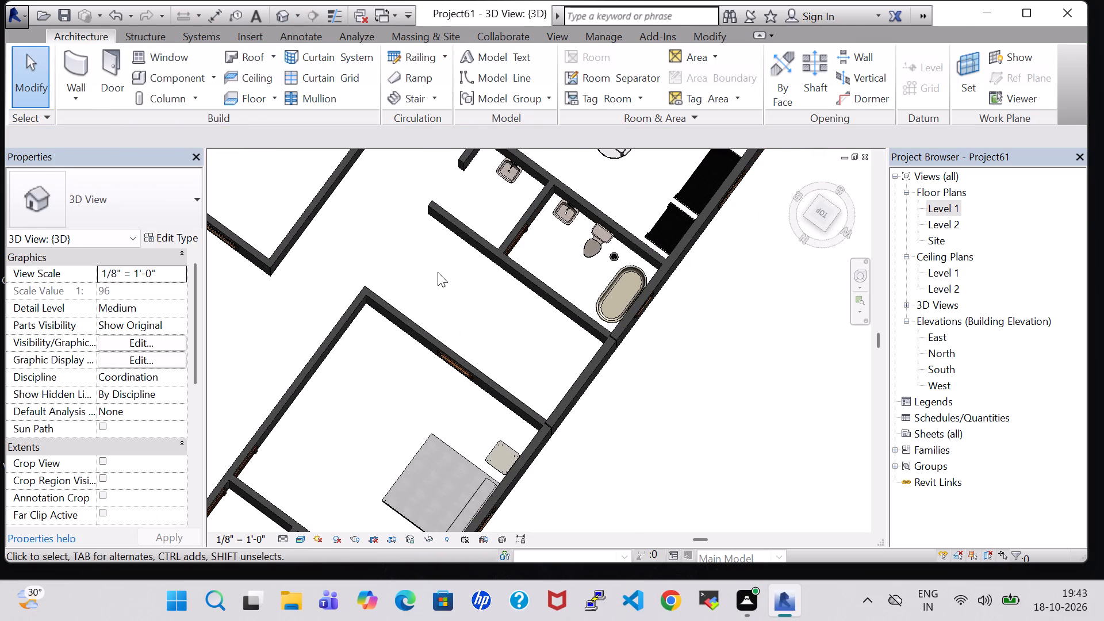
scroll(438, 272, "down", 3)
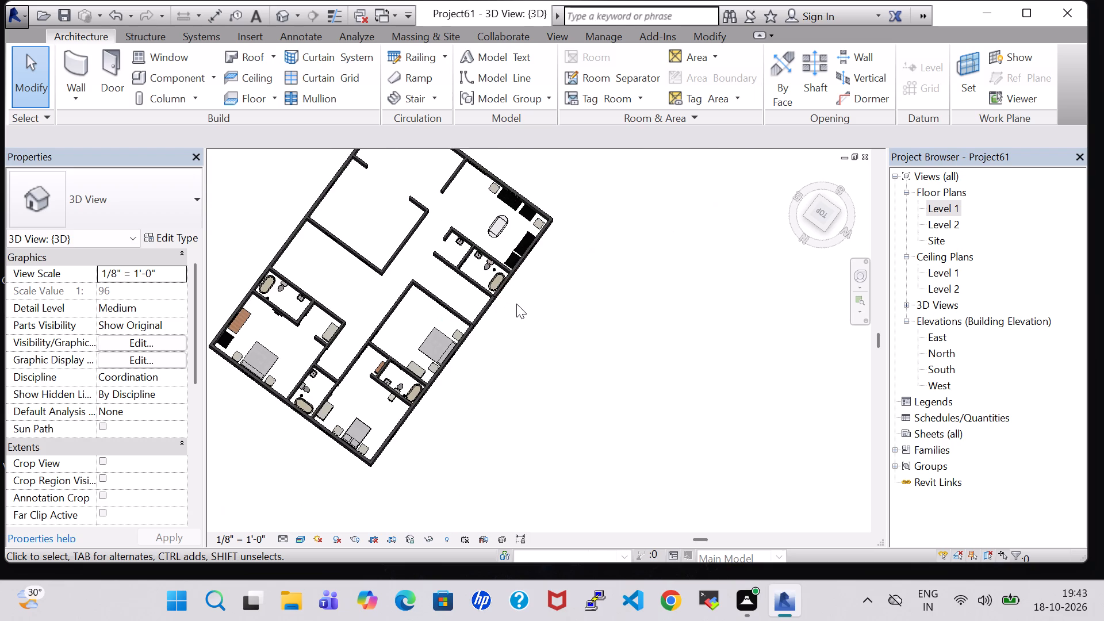
scroll(520, 301, "up", 5)
middle_click_drag(514, 409, 553, 324, "shift")
scroll(523, 406, "up", 1, "shift")
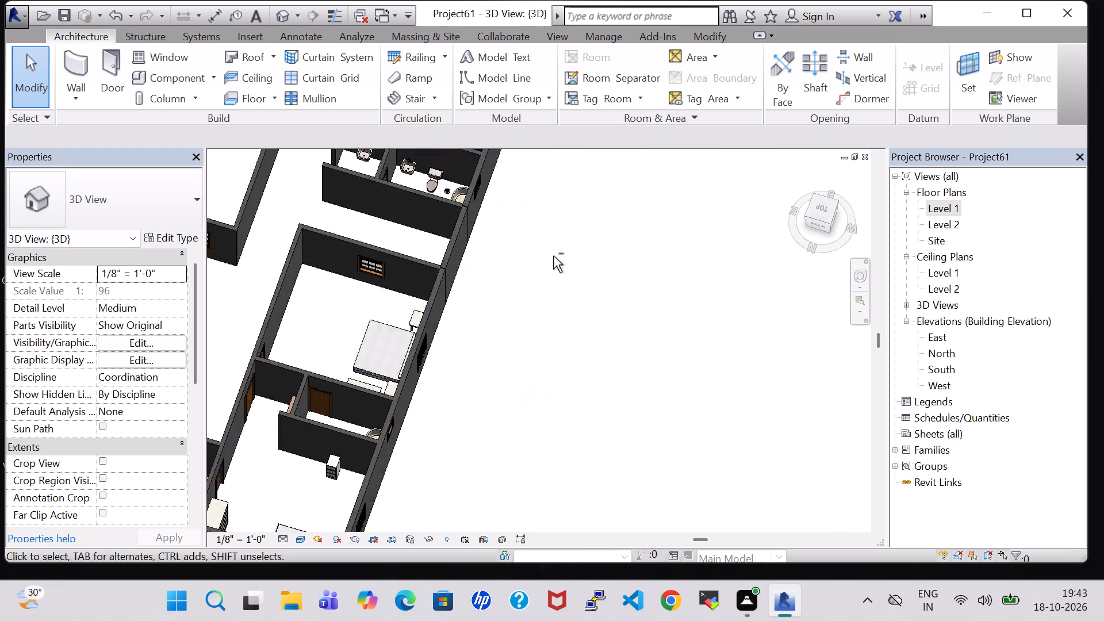
middle_click_drag(538, 210, 545, 434)
scroll(540, 400, "up", 1)
middle_click_drag(540, 400, 687, 366)
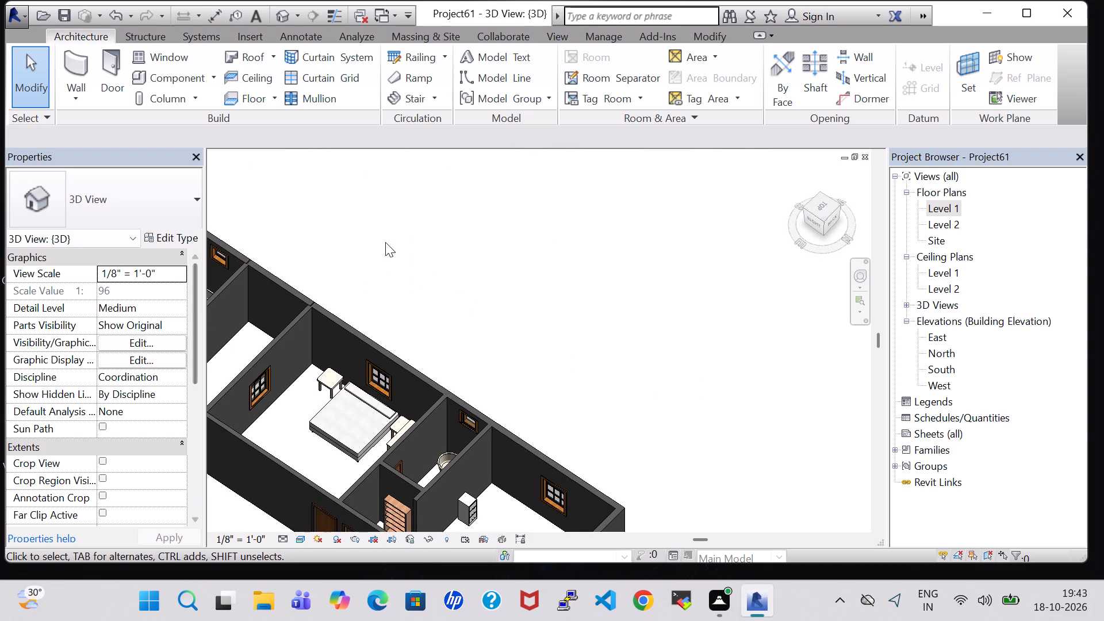
scroll(385, 242, "up", 1)
middle_click_drag(385, 242, 969, 378)
scroll(667, 381, "up", 7)
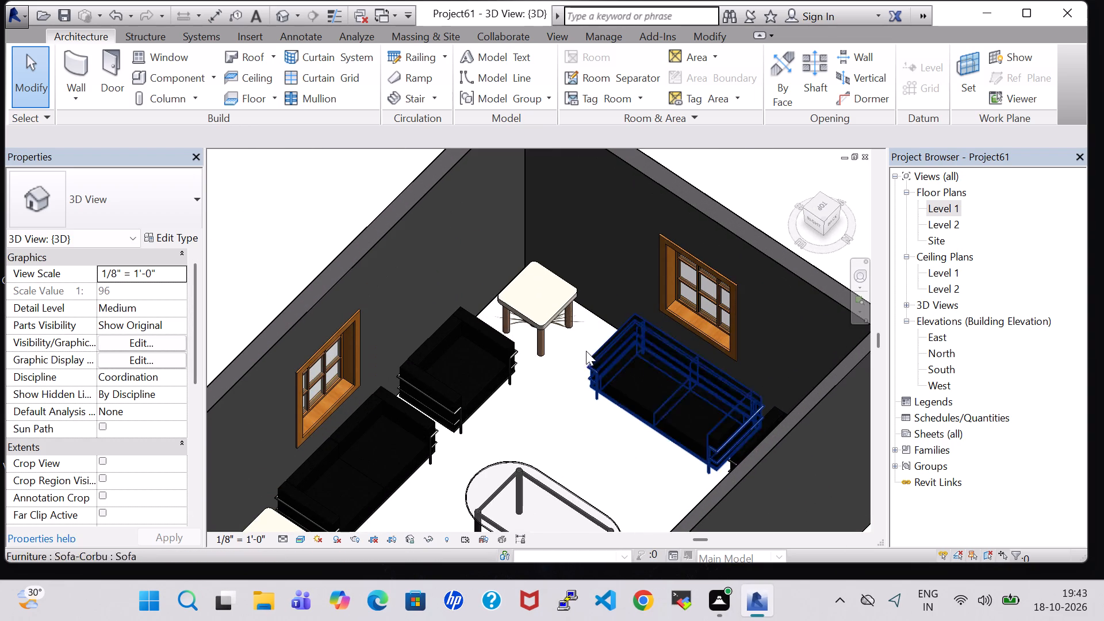
left_click(562, 333)
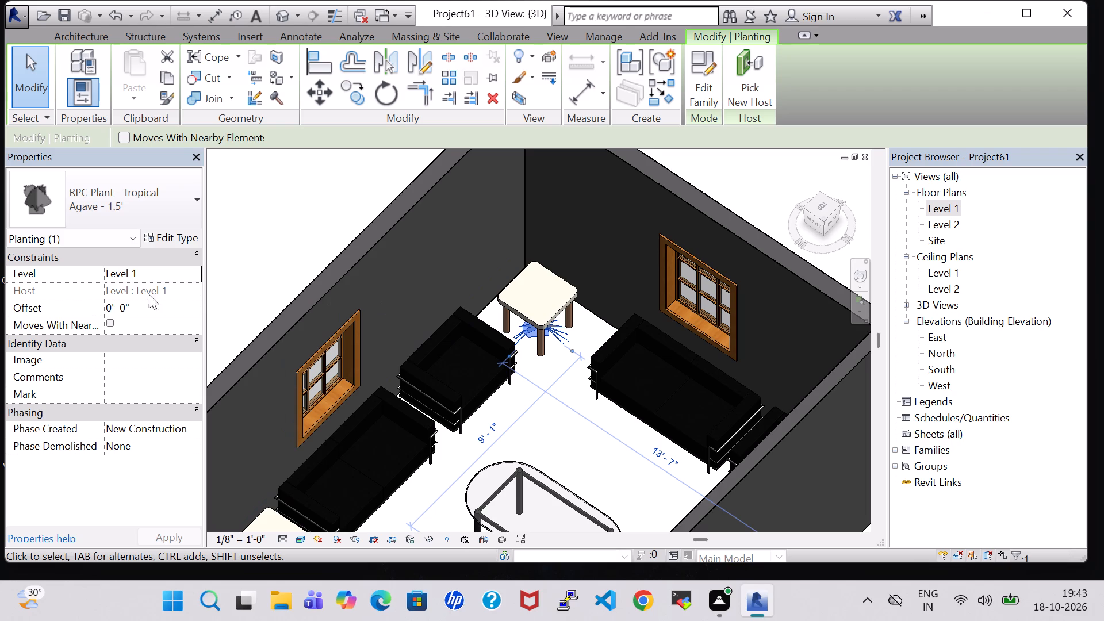
left_click(113, 310)
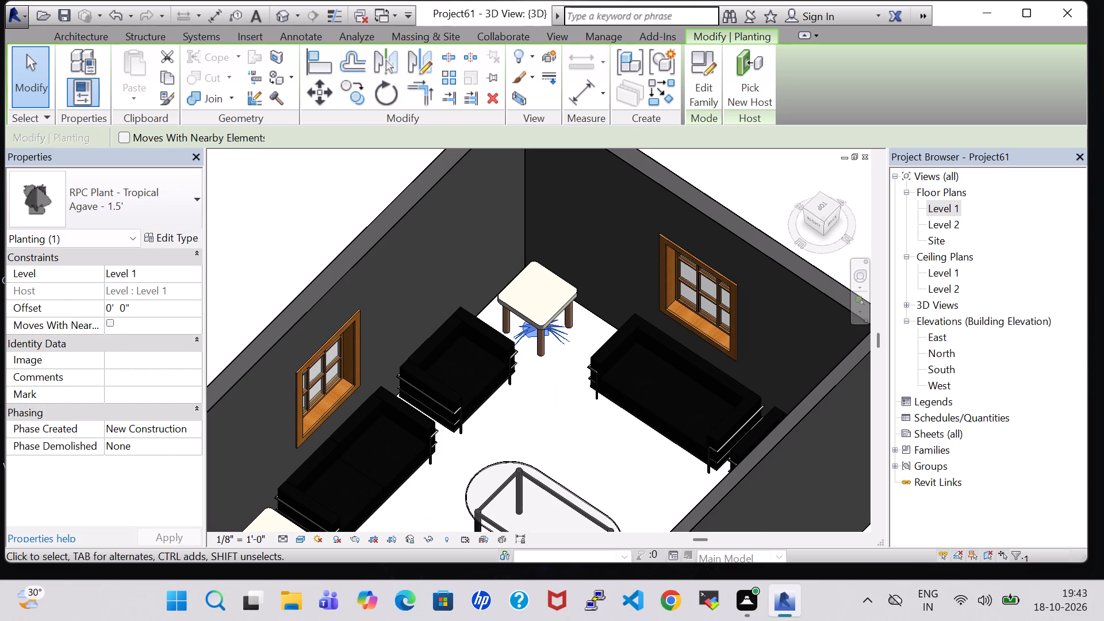
key("BackSpace")
key("2")
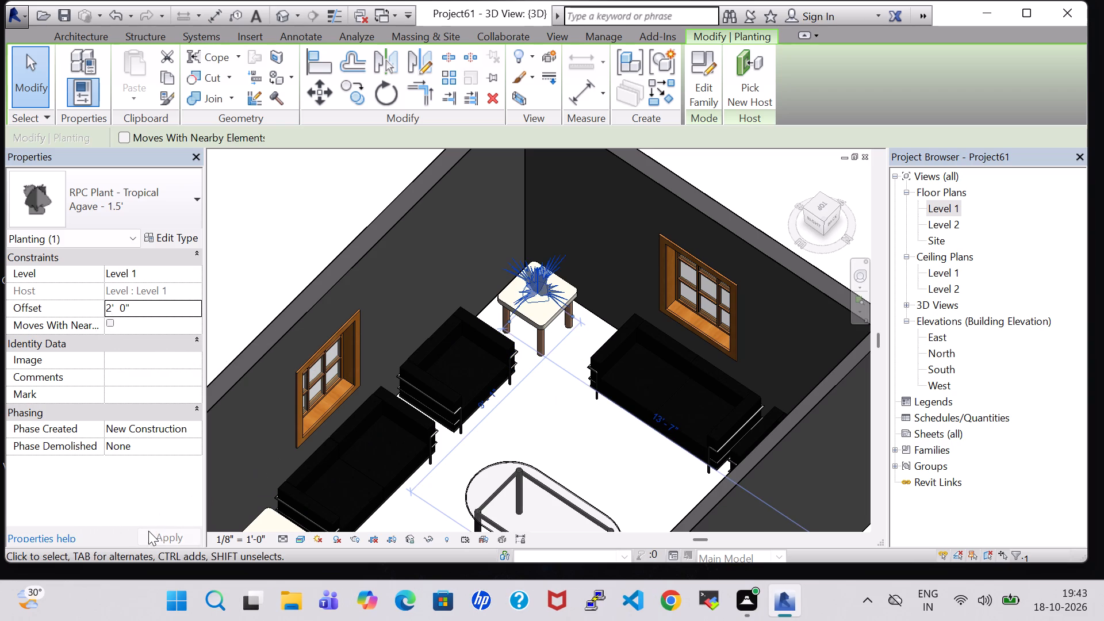
left_click(155, 533)
left_click(572, 439)
Set the offset of the Agave plant at the other living-area end table, beside the sofa, to 2' 0".
scroll(572, 439, "up", 1)
middle_click_drag(572, 439, 413, 354)
middle_click_drag(429, 359, 476, 367, "shift")
middle_click_drag(416, 425, 620, 406)
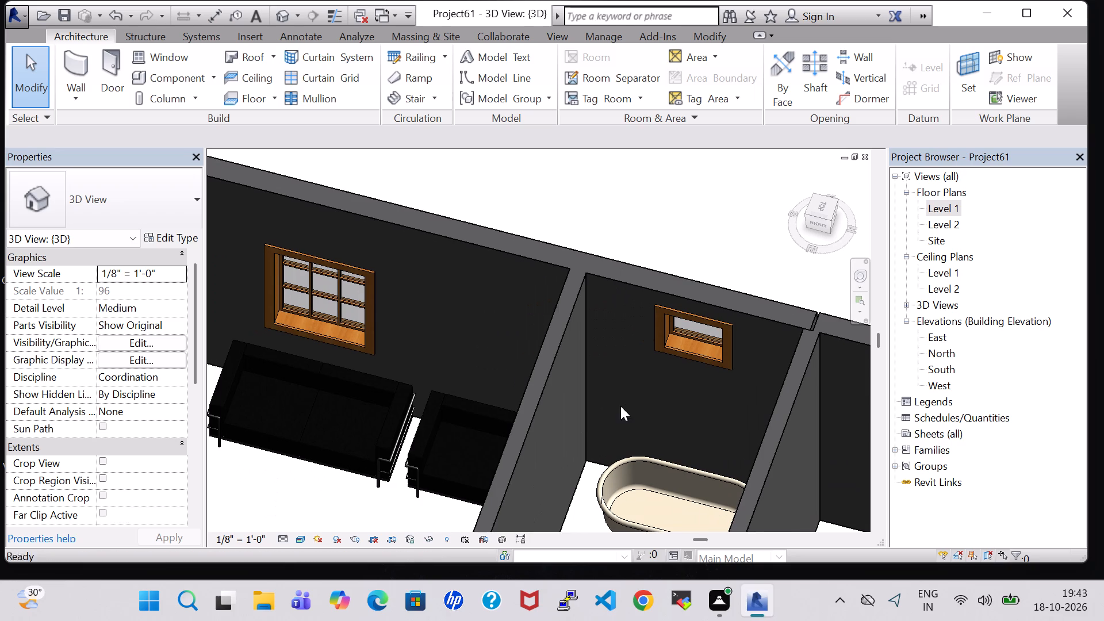
middle_click_drag(335, 488, 779, 394)
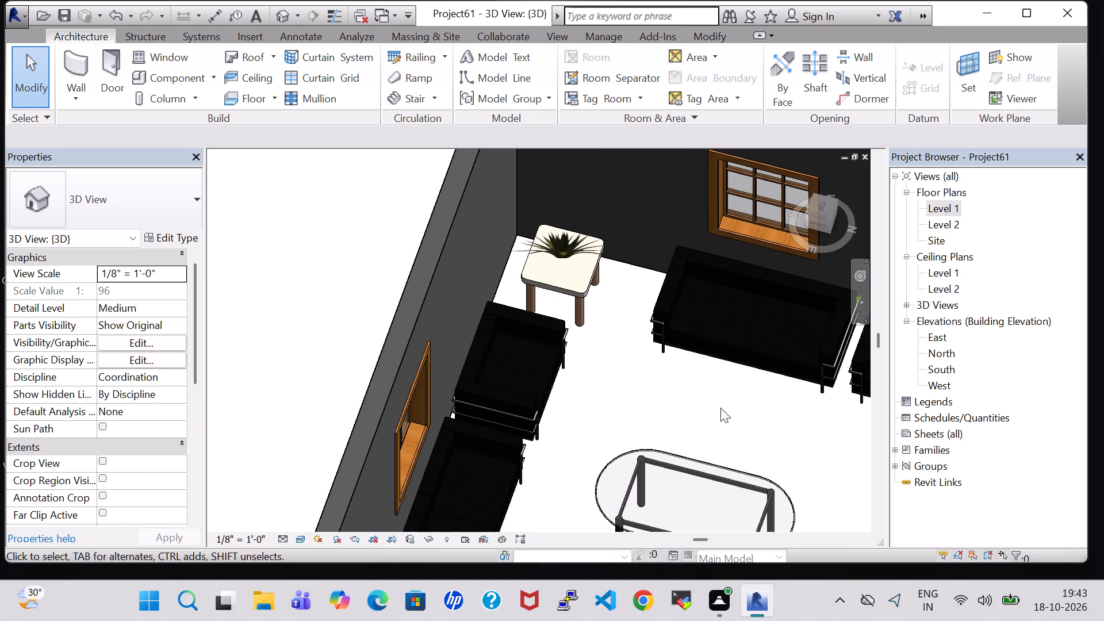
middle_click_drag(681, 411, 706, 132)
scroll(704, 385, "up", 1)
left_click(437, 412)
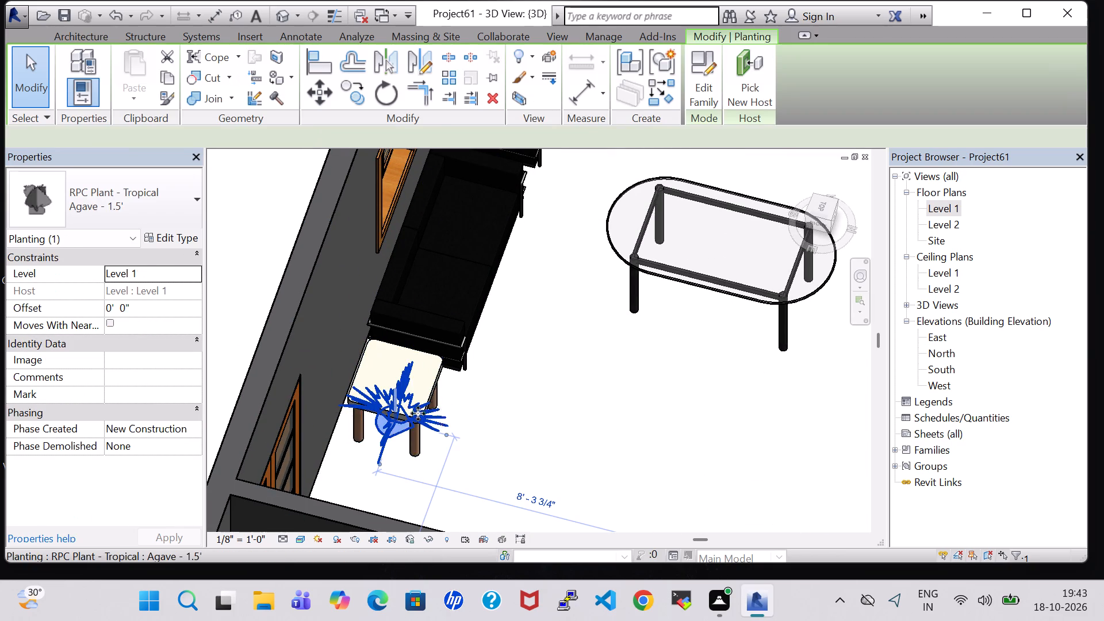
left_click(112, 309)
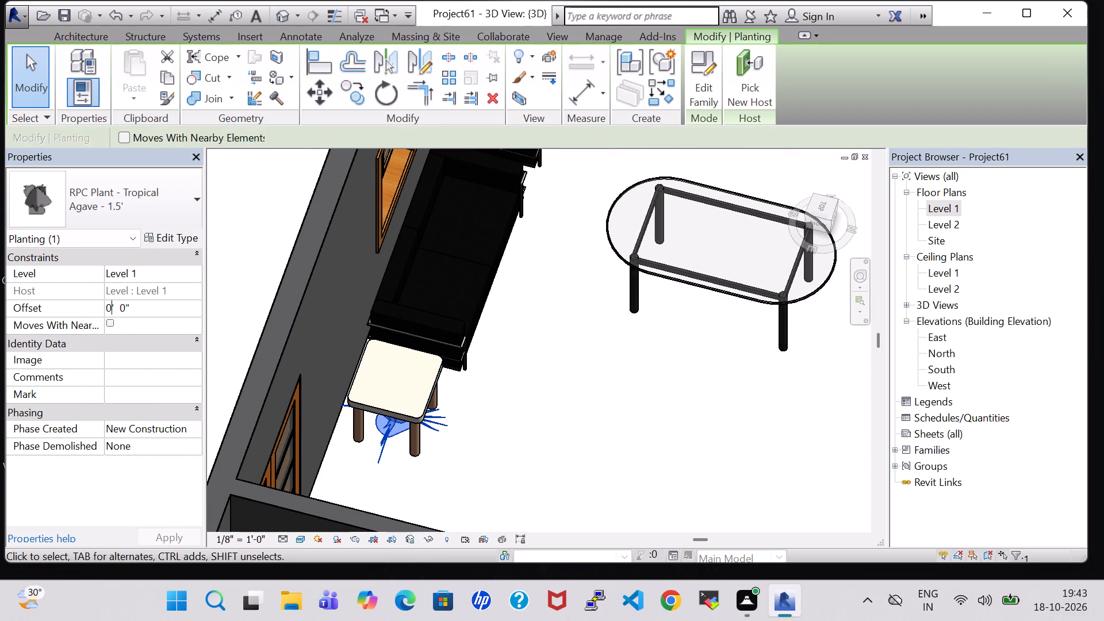
key("BackSpace")
key("2")
left_click(171, 532)
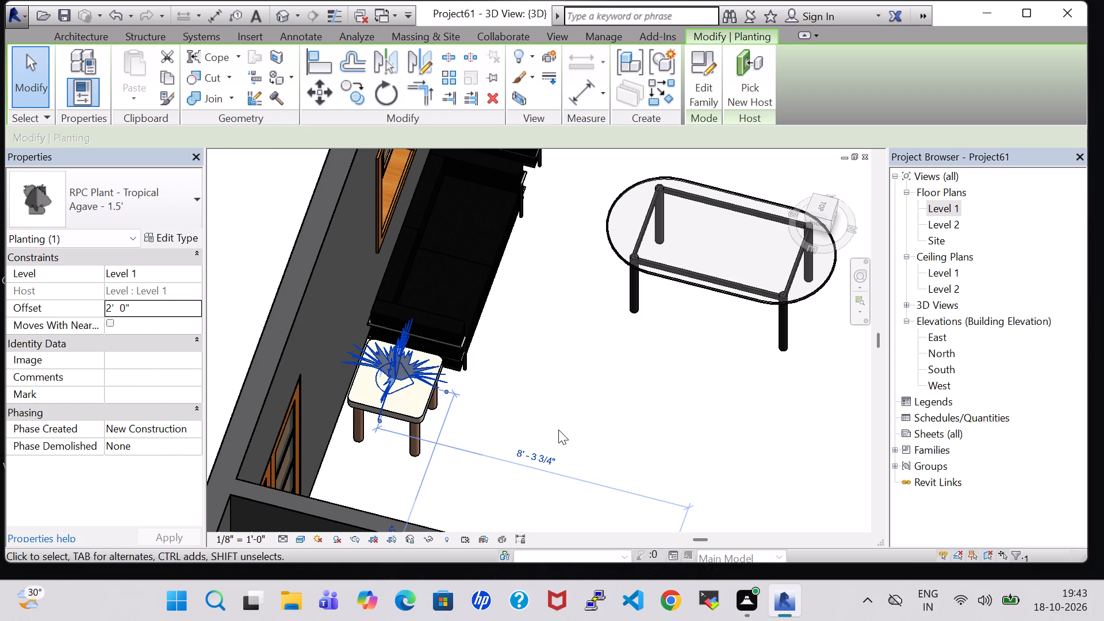
left_click(557, 379)
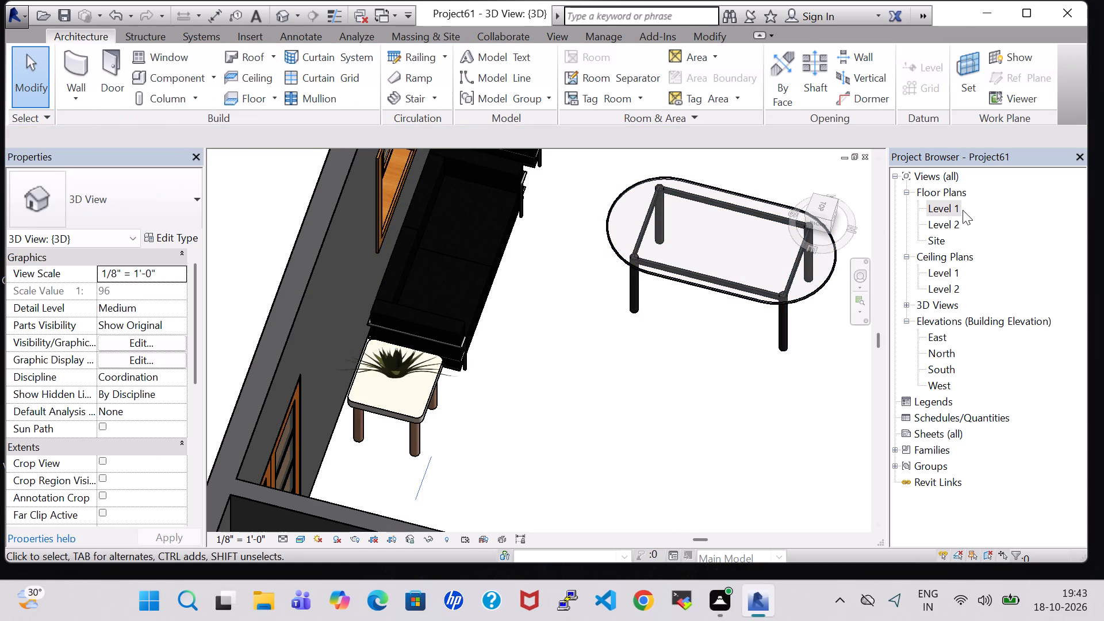
Open the Level 1 floor plan.
double_click(953, 210)
scroll(632, 316, "down", 2)
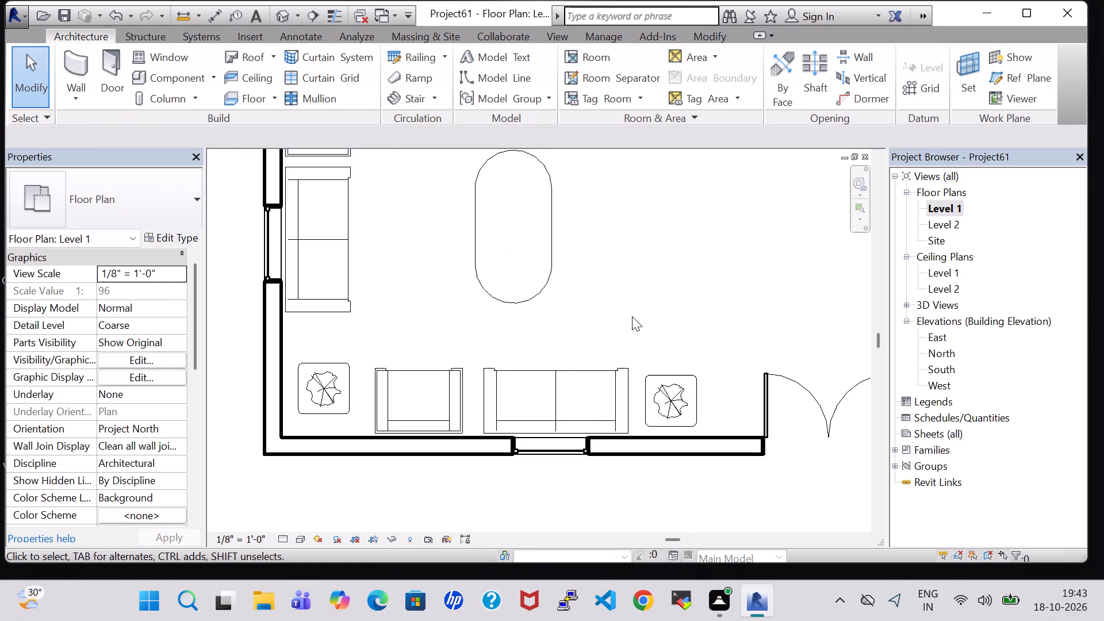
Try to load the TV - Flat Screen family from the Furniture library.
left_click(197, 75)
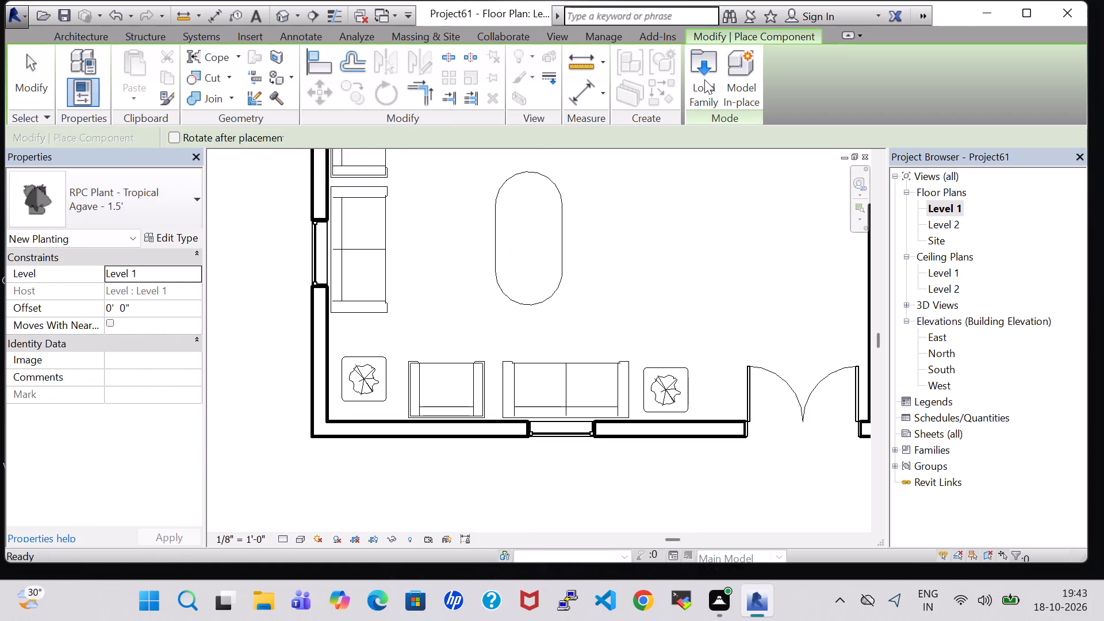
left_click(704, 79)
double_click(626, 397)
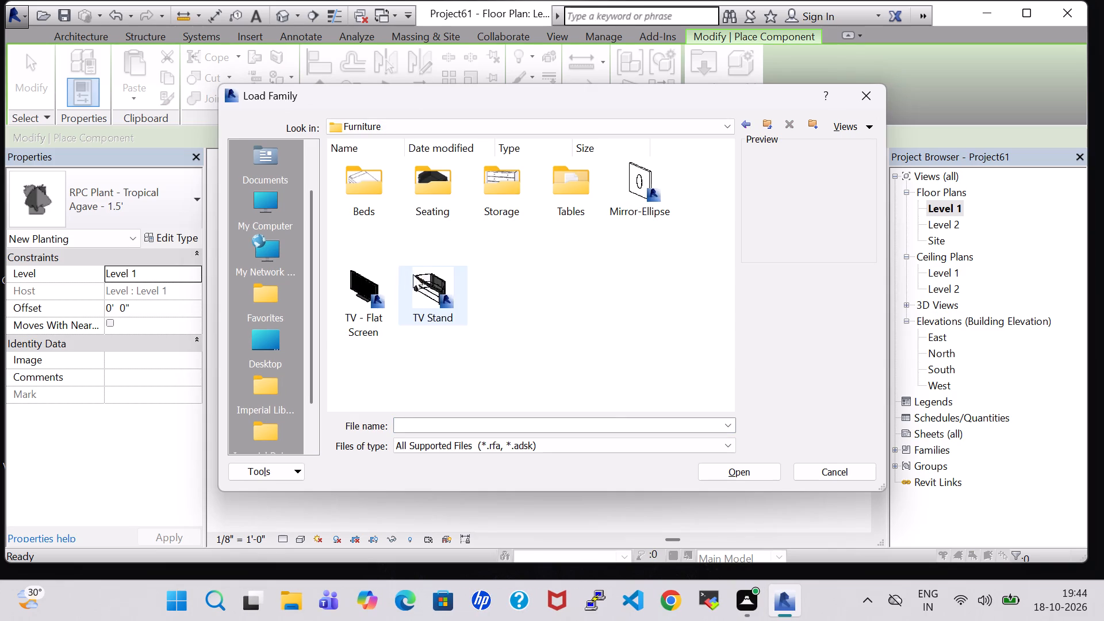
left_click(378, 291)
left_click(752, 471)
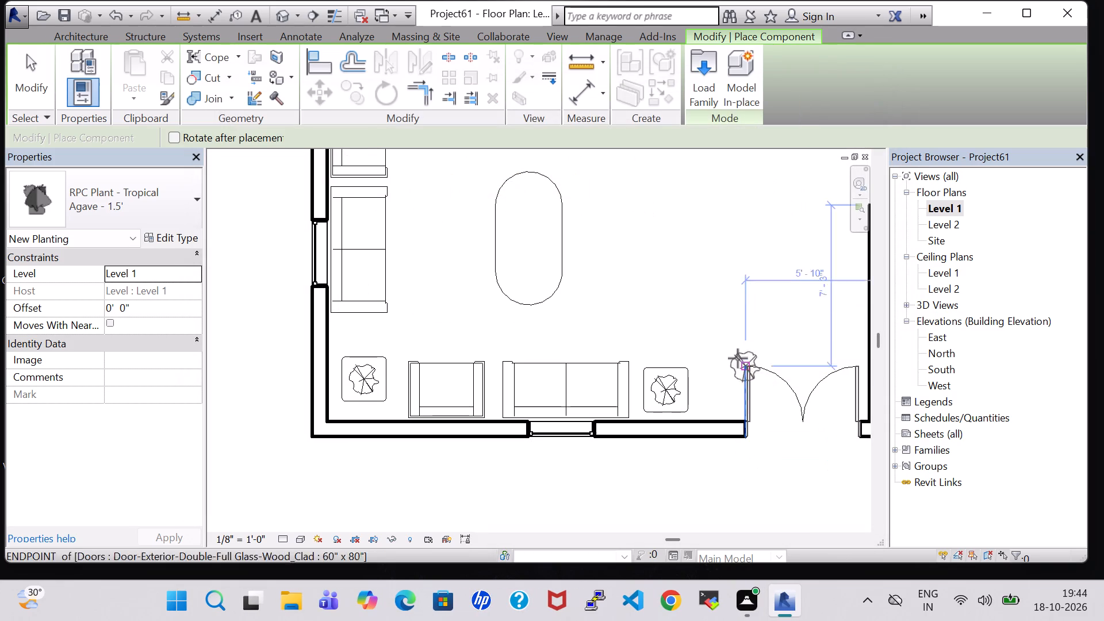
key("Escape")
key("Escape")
Create a TV similar to the bedroom's TV - Flat Screen, using type 50", and place it along the living area's north wall.
scroll(699, 296, "down", 5)
middle_click_drag(693, 280, 680, 308)
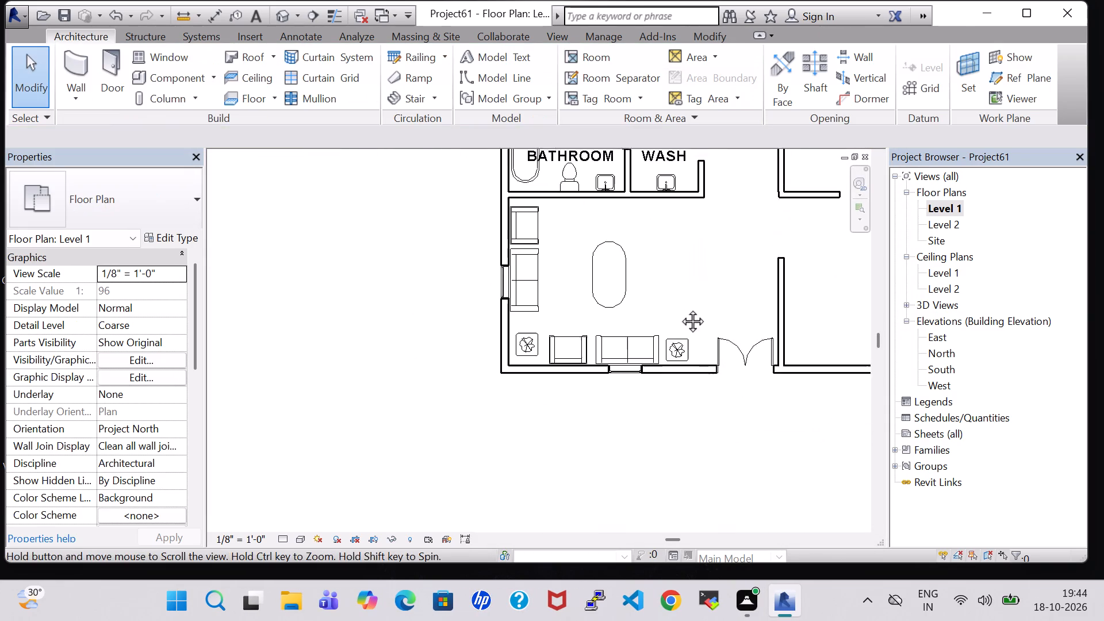
middle_click_drag(680, 308, 618, 408)
middle_click_drag(681, 201, 589, 402)
scroll(599, 401, "down", 4)
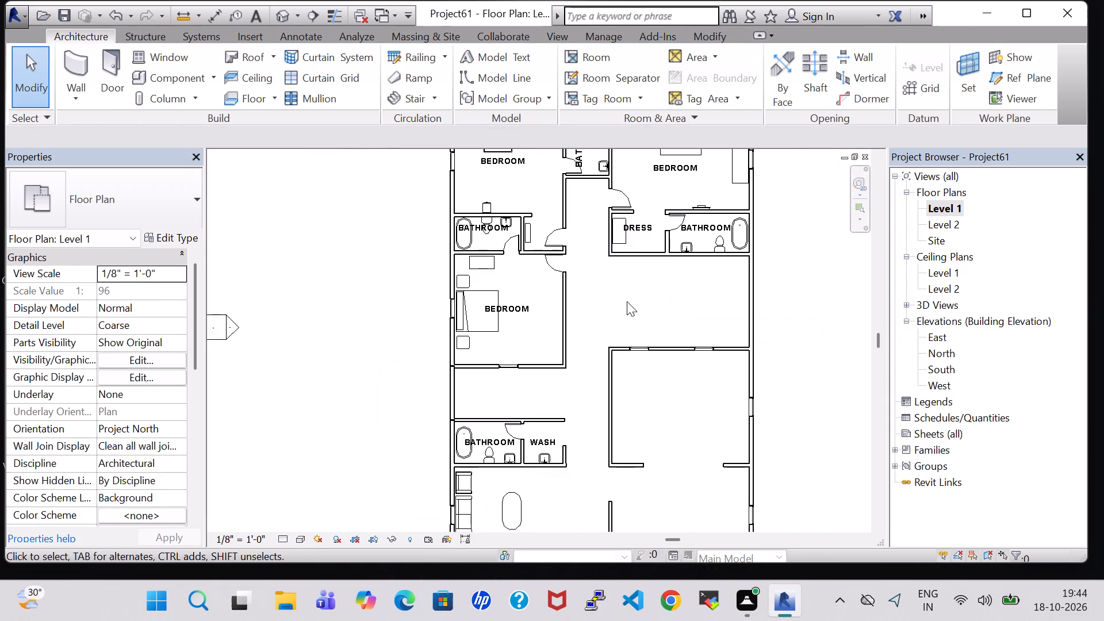
left_click(700, 208)
right_click(700, 208)
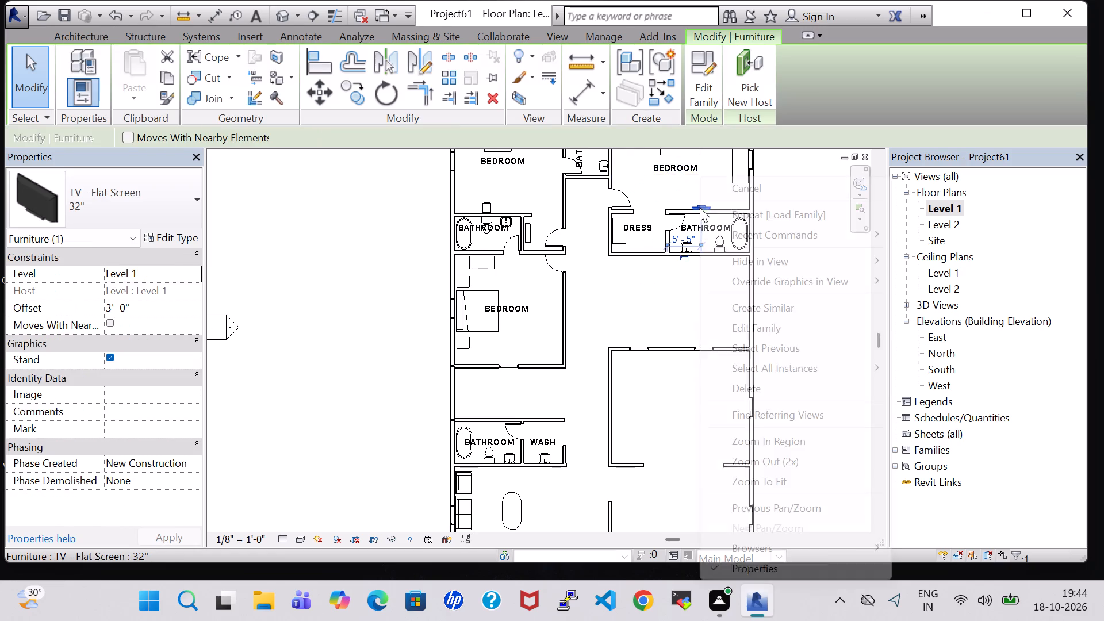
left_click(784, 309)
scroll(532, 481, "up", 10)
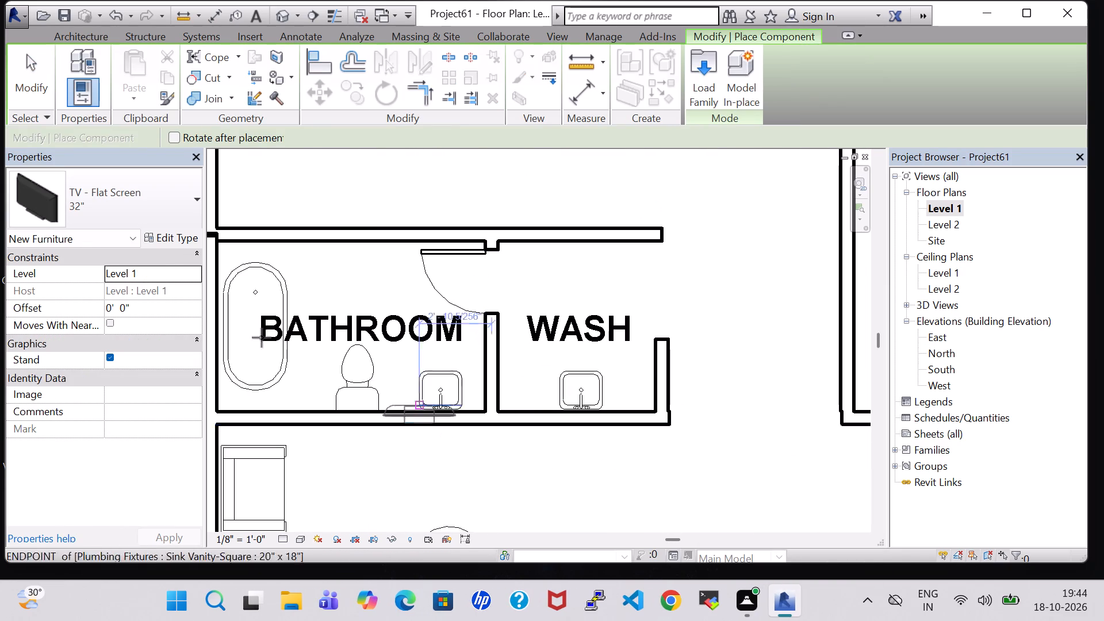
left_click(163, 239)
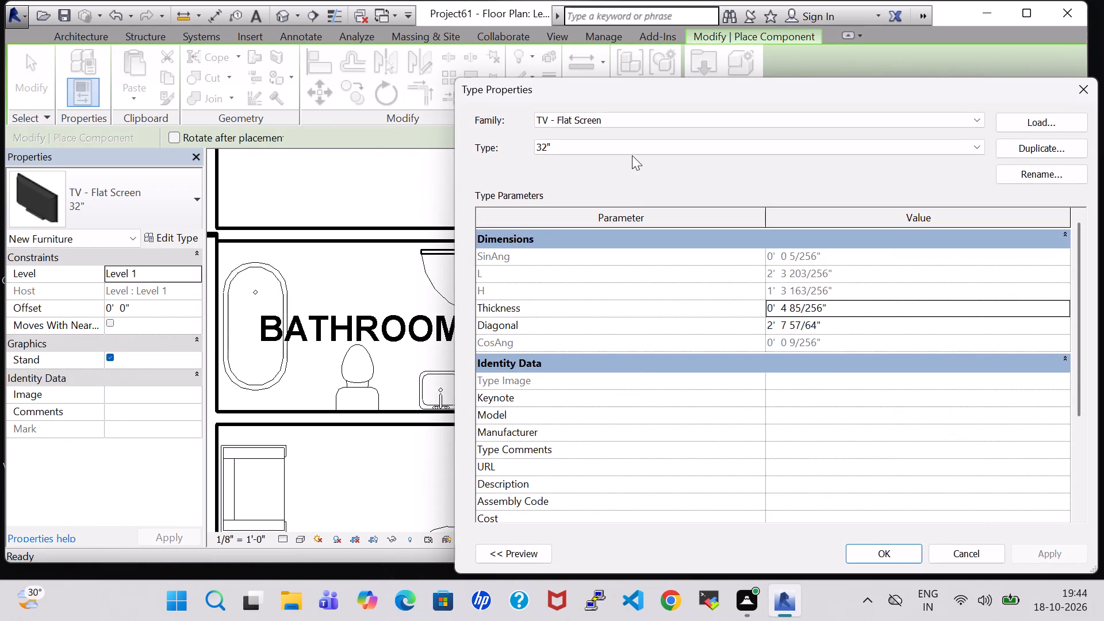
left_click(632, 155)
left_click(632, 154)
left_click(618, 199)
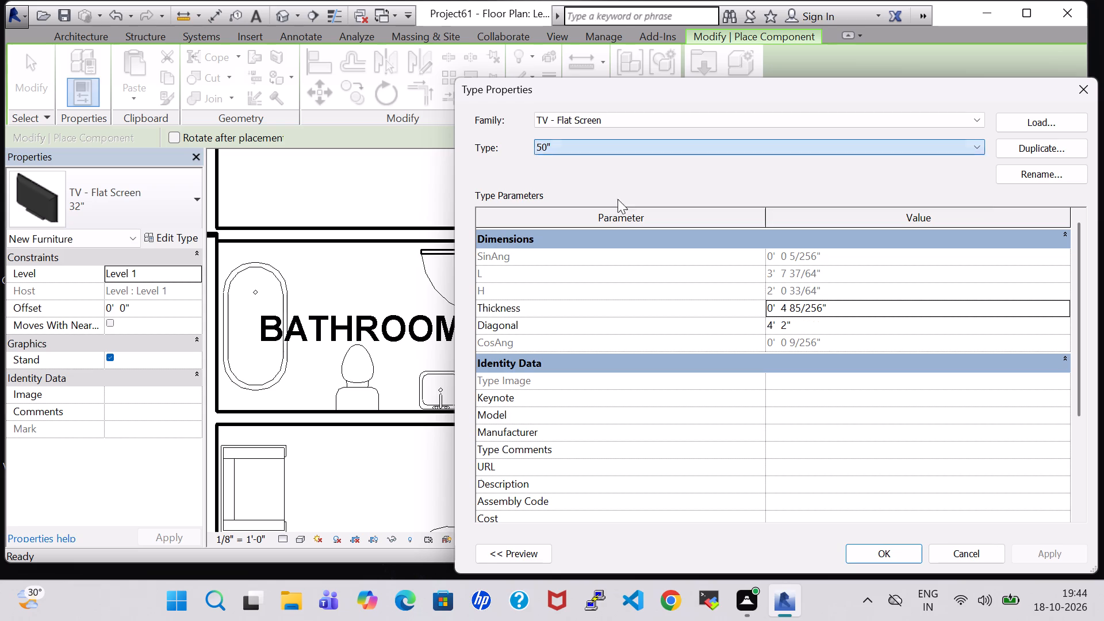
left_click(868, 553)
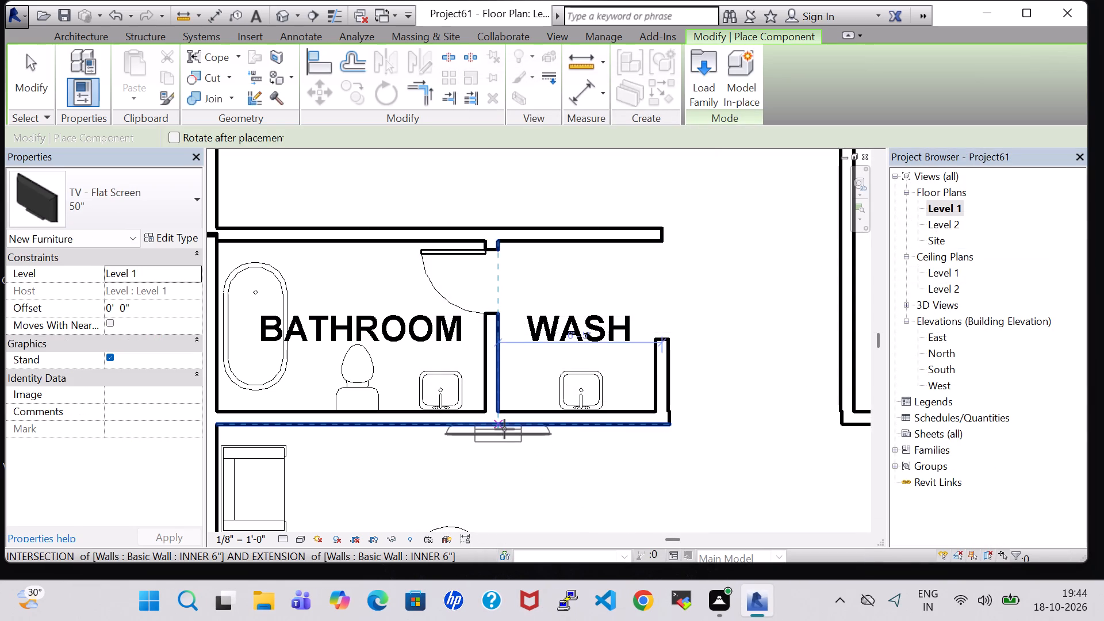
scroll(504, 429, "up", 7)
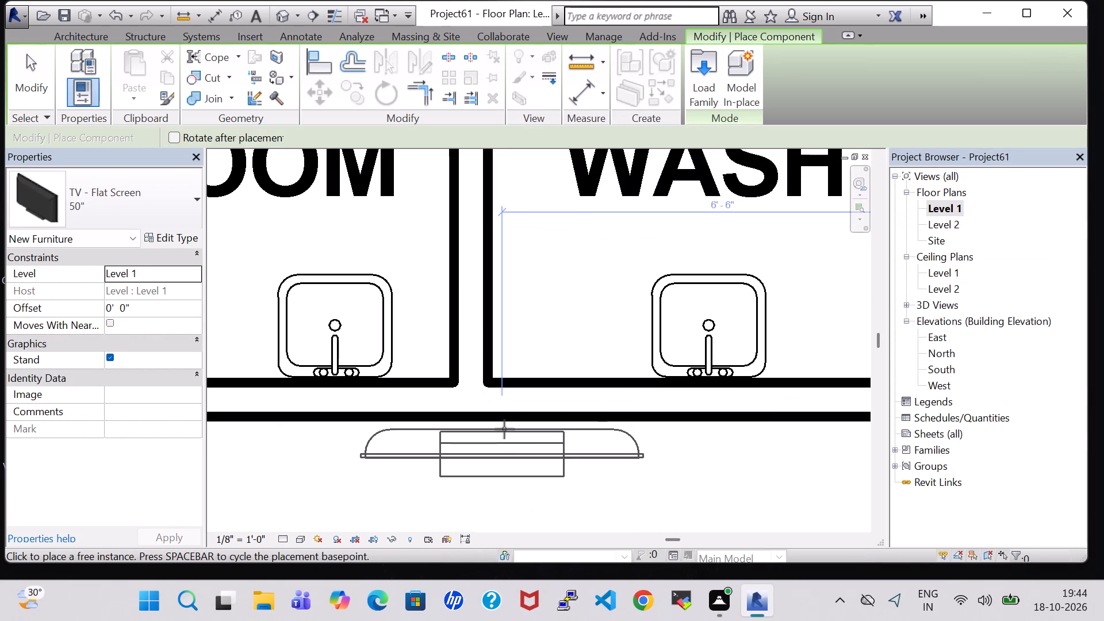
left_click(504, 424)
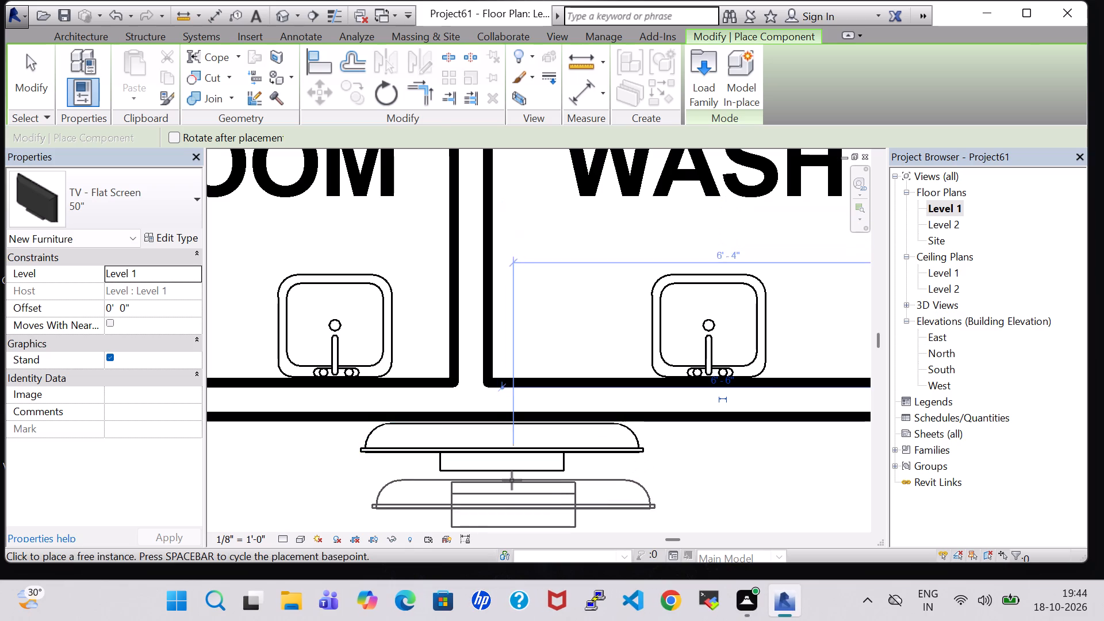
key("Escape")
key("Escape")
Nudge the 50" TV slightly north, closer to the living area's north wall.
left_click(508, 455)
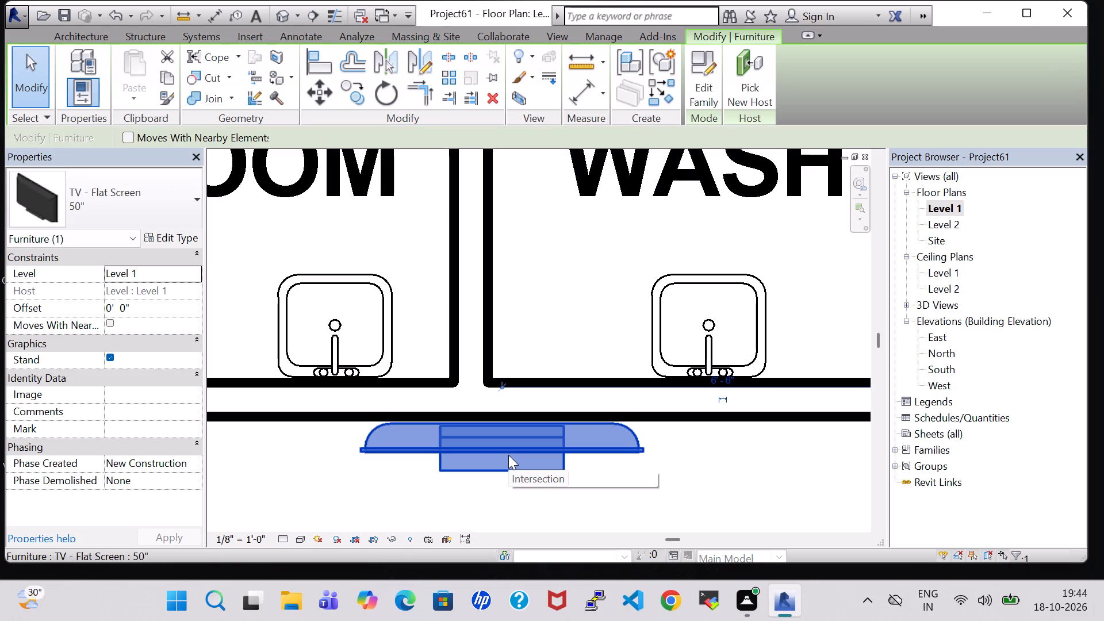
key("Up")
left_click(698, 488)
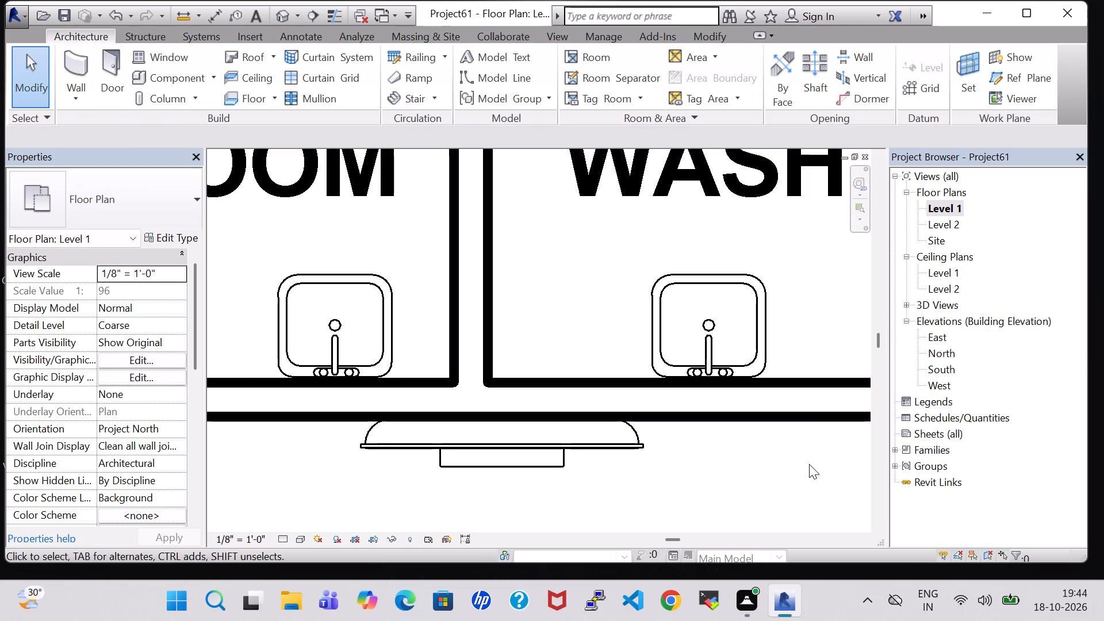
Open the 3D view and examine the new TV and furniture in the living area.
left_click(279, 8)
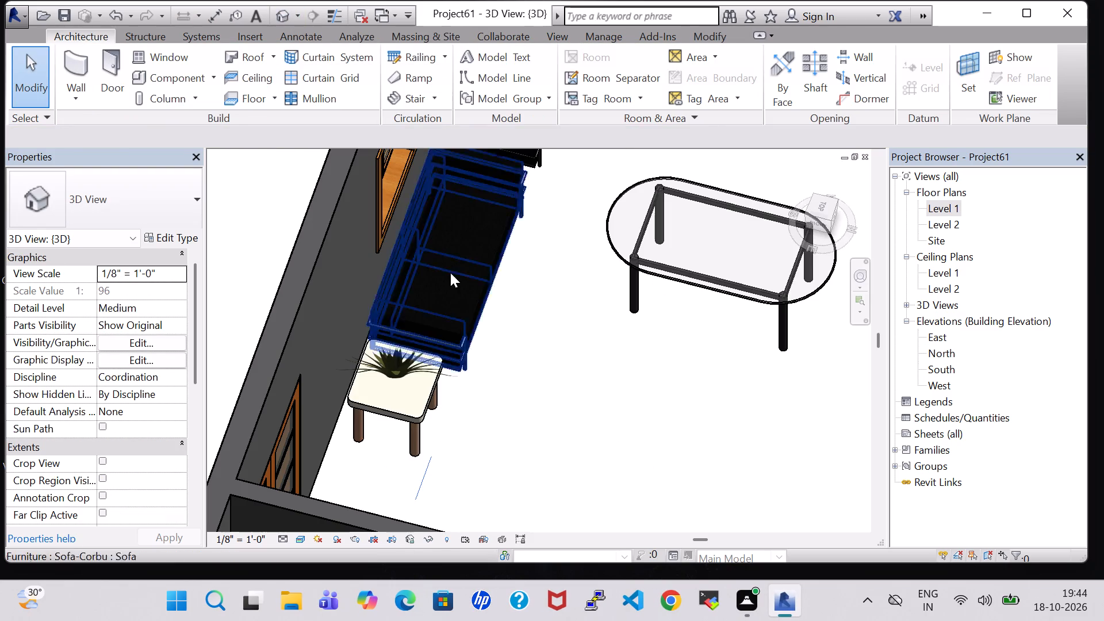
middle_click_drag(644, 417, 573, 455, "shift")
scroll(598, 477, "up", 1, "shift")
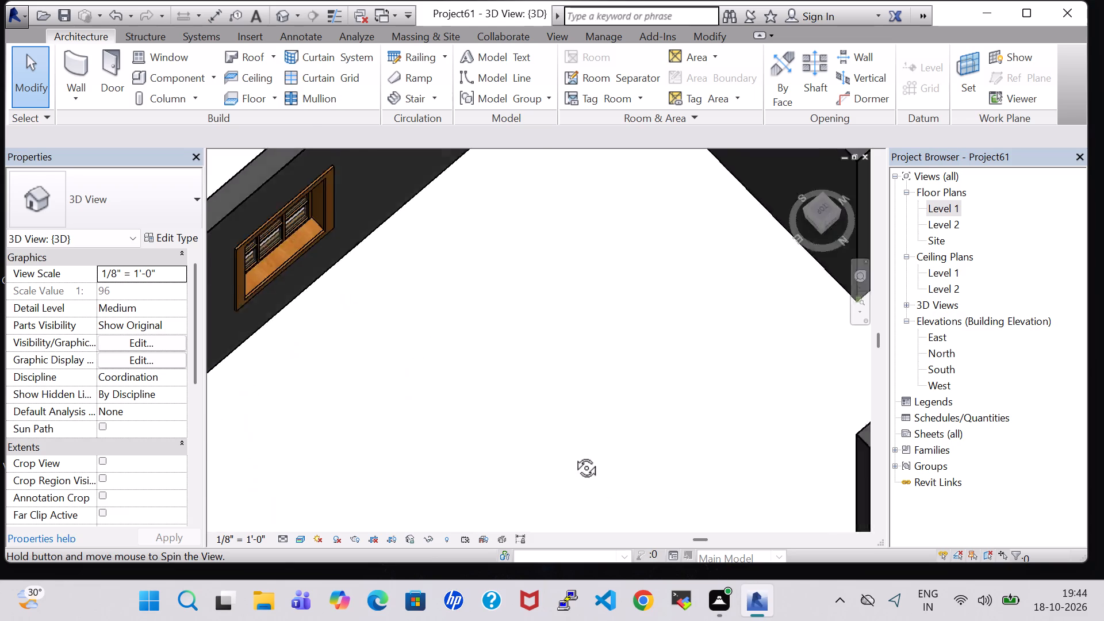
middle_click_drag(573, 455, 563, 423, "shift")
middle_click_drag(647, 403, 405, 416)
middle_click_drag(754, 296, 742, 294, "shift")
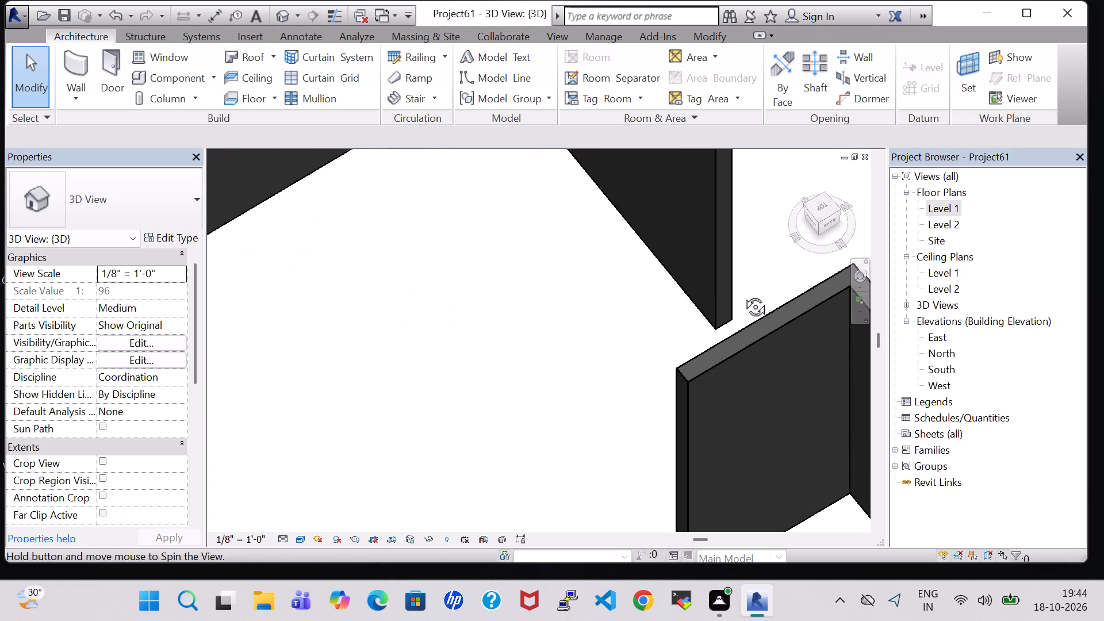
middle_click_drag(742, 294, 686, 275, "shift")
middle_click_drag(756, 252, 0, 432)
middle_click_drag(687, 286, 649, 275)
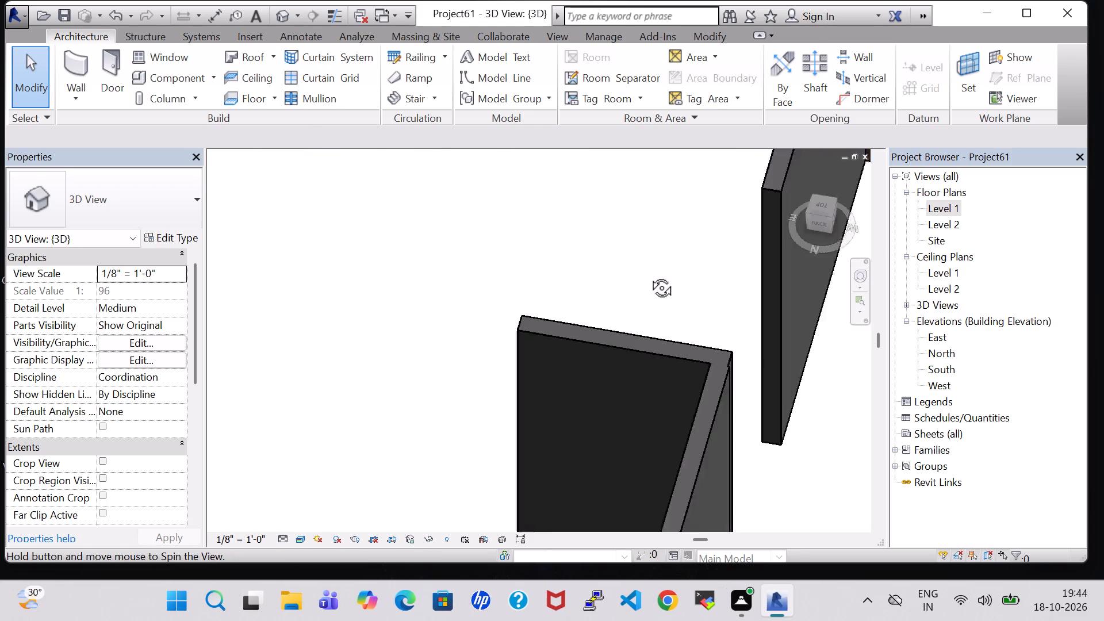
middle_click_drag(649, 275, 639, 264)
middle_click_drag(729, 290, 174, 232)
middle_click_drag(415, 254, 536, 281, "shift")
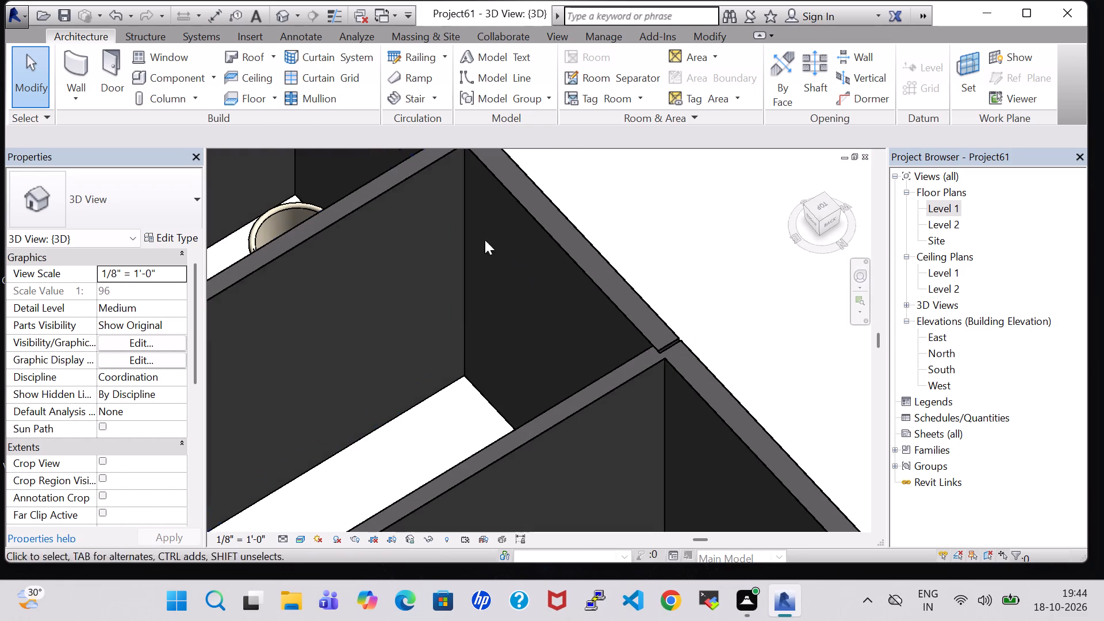
scroll(435, 256, "down", 8)
middle_click_drag(424, 312, 671, 340)
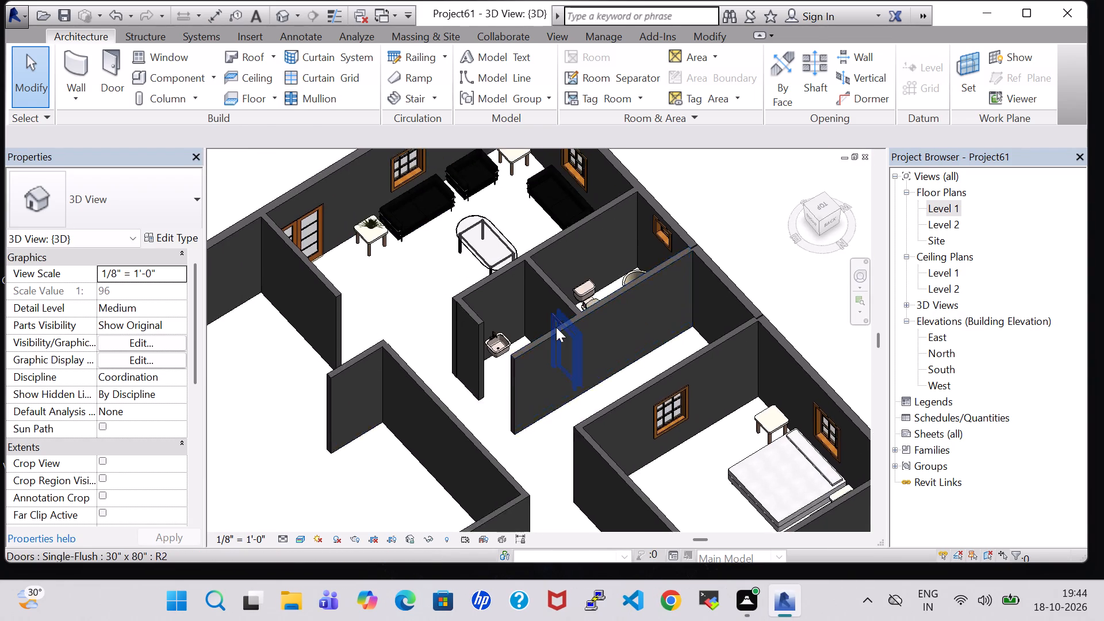
scroll(556, 327, "down", 4)
middle_click_drag(464, 304, 540, 327, "shift")
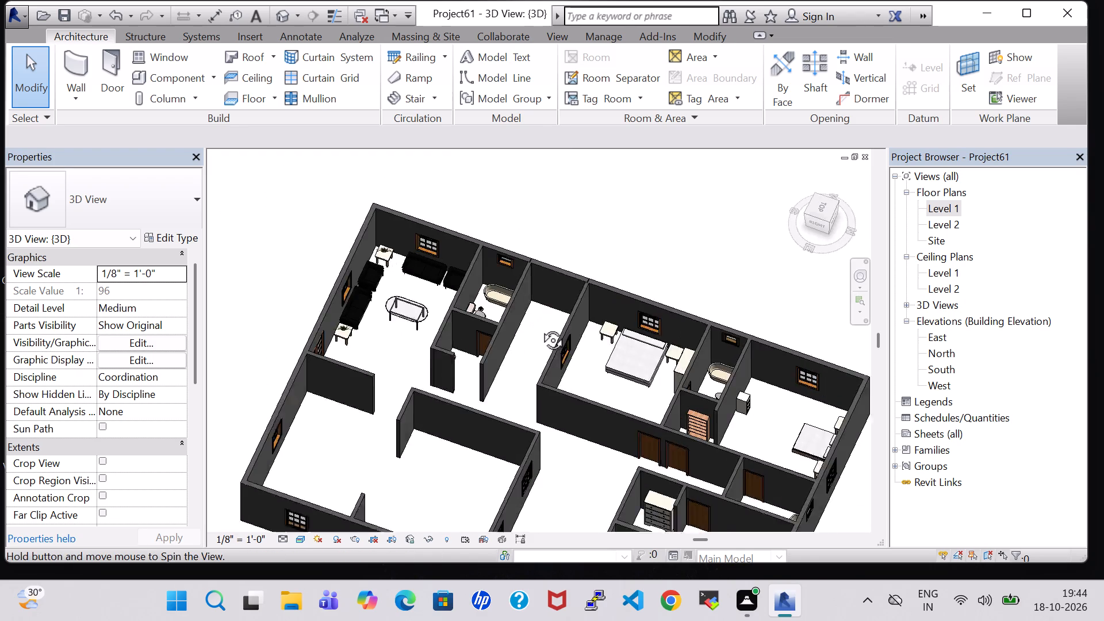
middle_click_drag(540, 327, 549, 329, "shift")
scroll(432, 354, "up", 6)
middle_click_drag(346, 371, 397, 369, "shift")
middle_click_drag(382, 441, 565, 372)
scroll(439, 478, "up", 1, "shift")
middle_click_drag(439, 478, 450, 453, "shift")
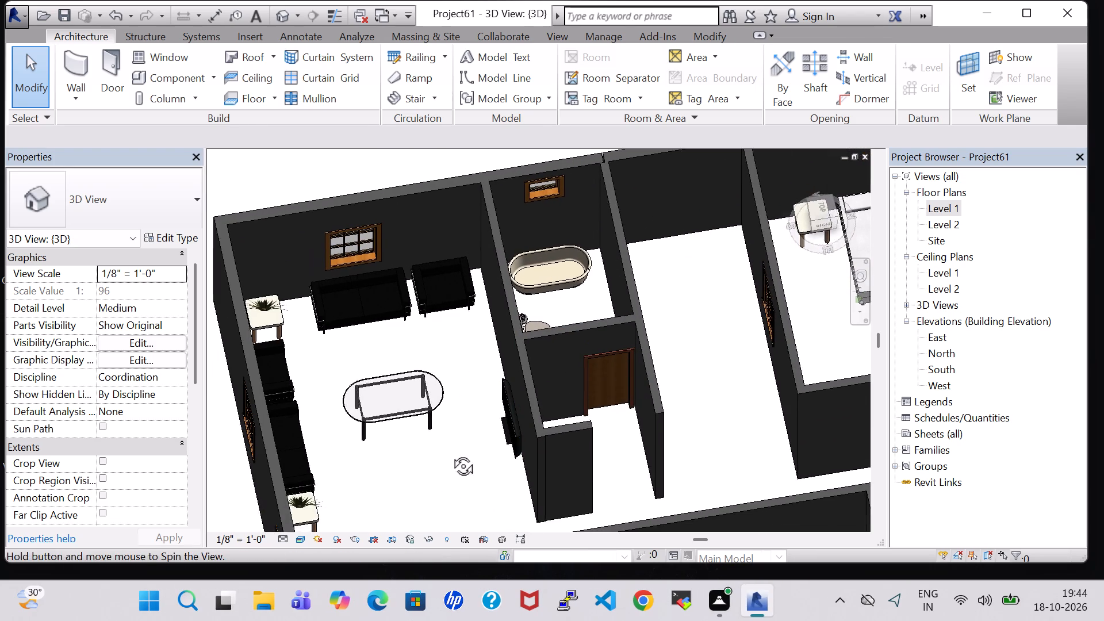
middle_click_drag(450, 453, 459, 395, "shift")
middle_click_drag(448, 443, 546, 395)
Set the living area's 50" flat screen TV offset to 3' 0" above Level 1.
left_click(587, 455)
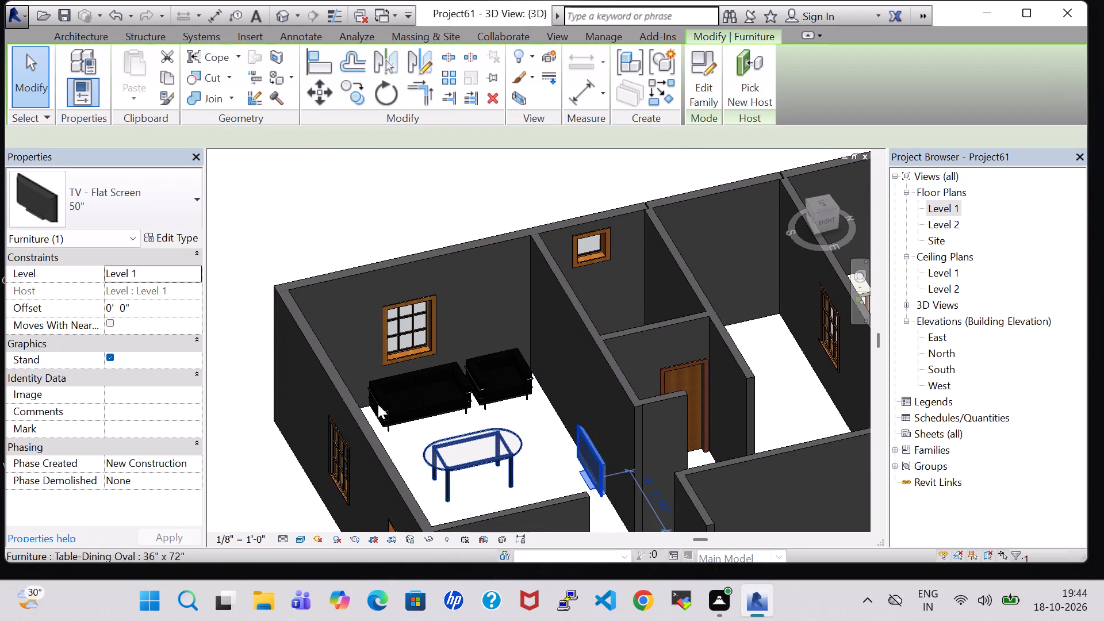
left_click(116, 308)
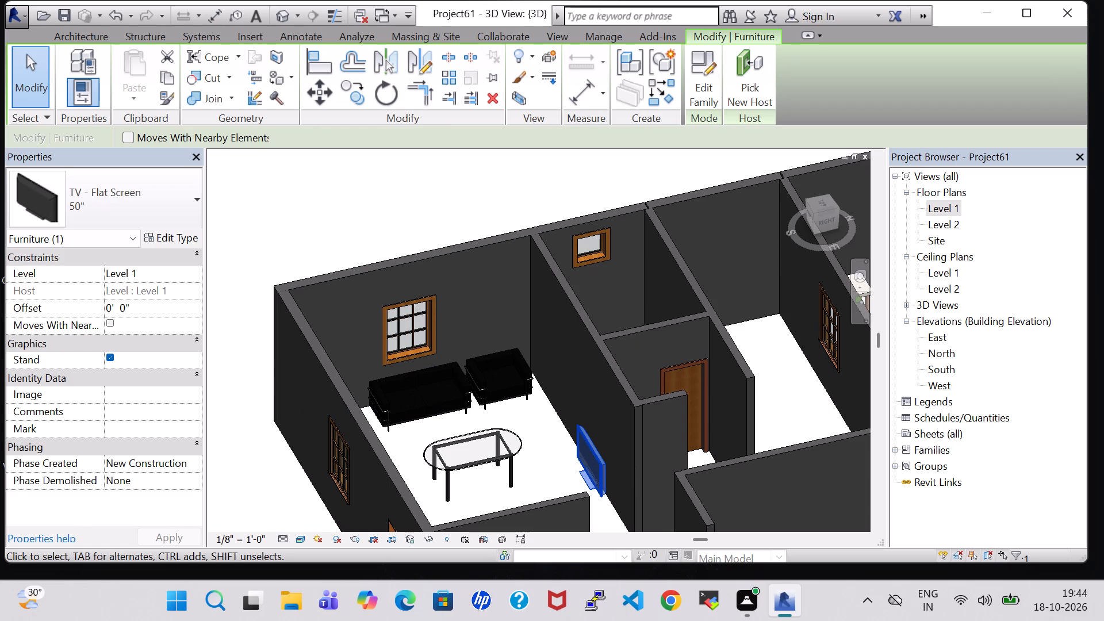
left_click(109, 308)
key("BackSpace")
key("3")
left_click(189, 533)
left_click(546, 438)
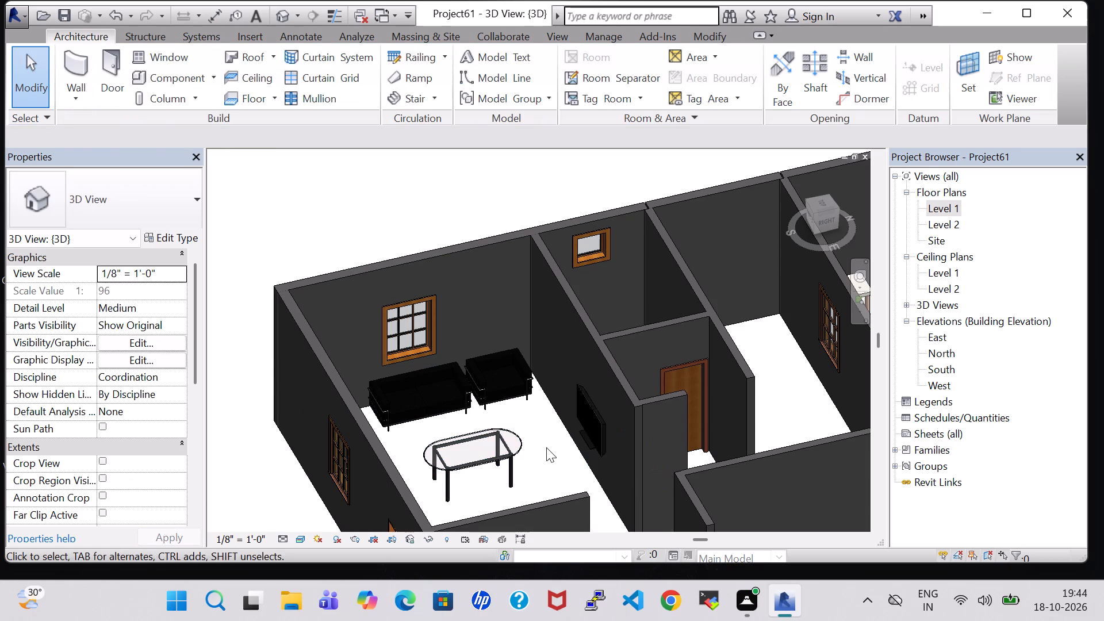
Examine the raised TV and the living area furniture from several angles in 3D.
middle_click_drag(546, 447, 592, 447)
scroll(592, 447, "up", 2)
middle_click_drag(592, 447, 593, 432)
scroll(595, 398, "up", 1)
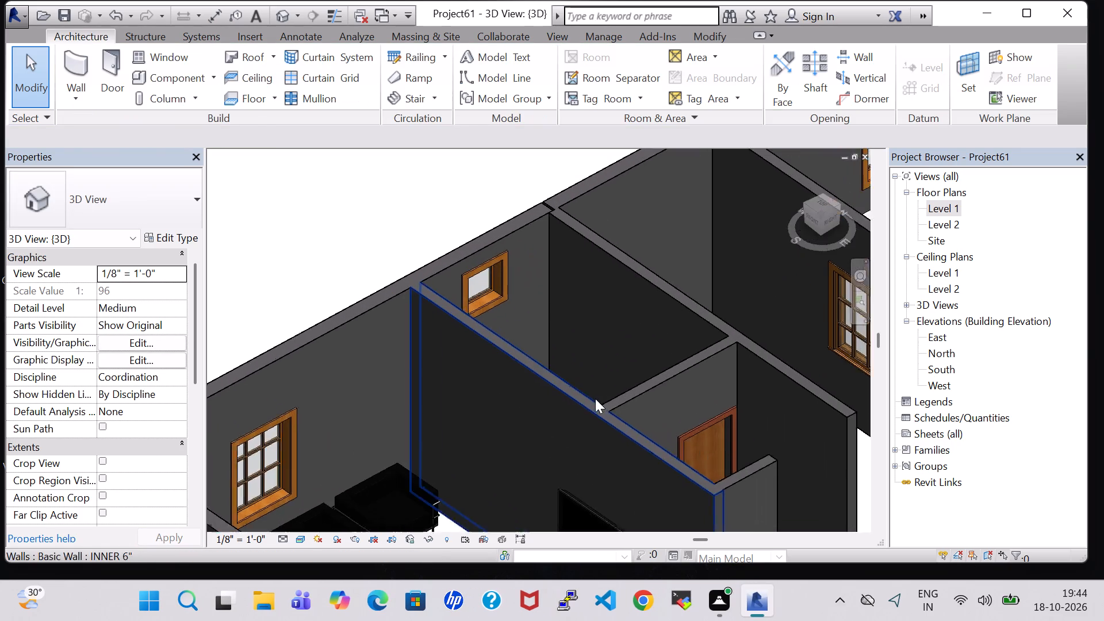
scroll(595, 398, "up", 1)
middle_click_drag(595, 398, 663, 280)
scroll(675, 280, "down", 3)
middle_click_drag(667, 469, 638, 460)
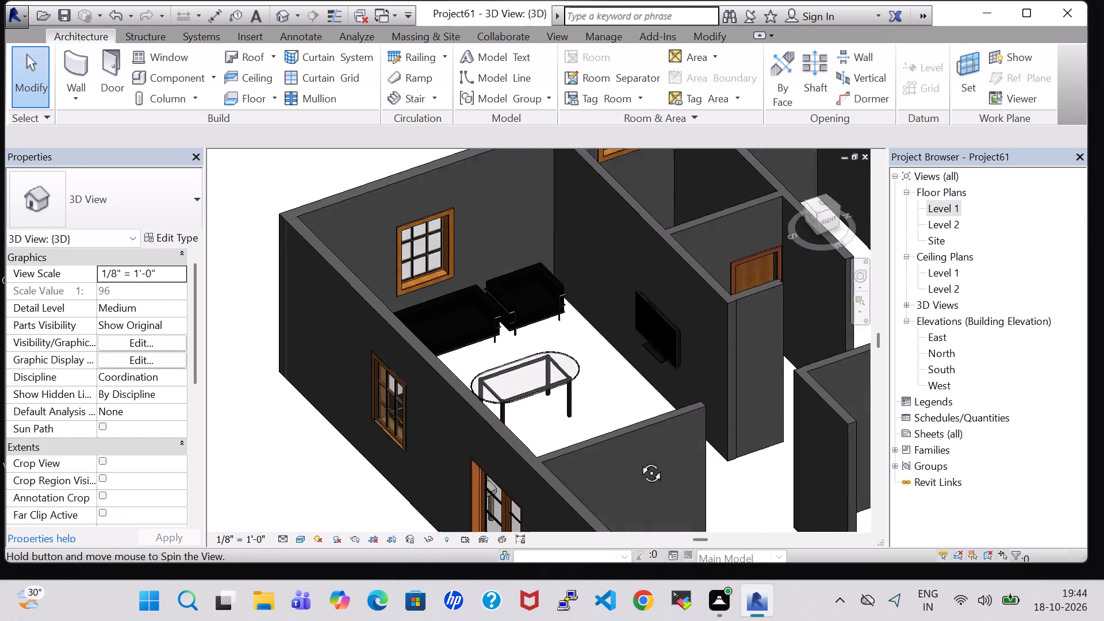
middle_click_drag(638, 460, 623, 419)
middle_click_drag(700, 390, 655, 405)
middle_click_drag(669, 304, 662, 305)
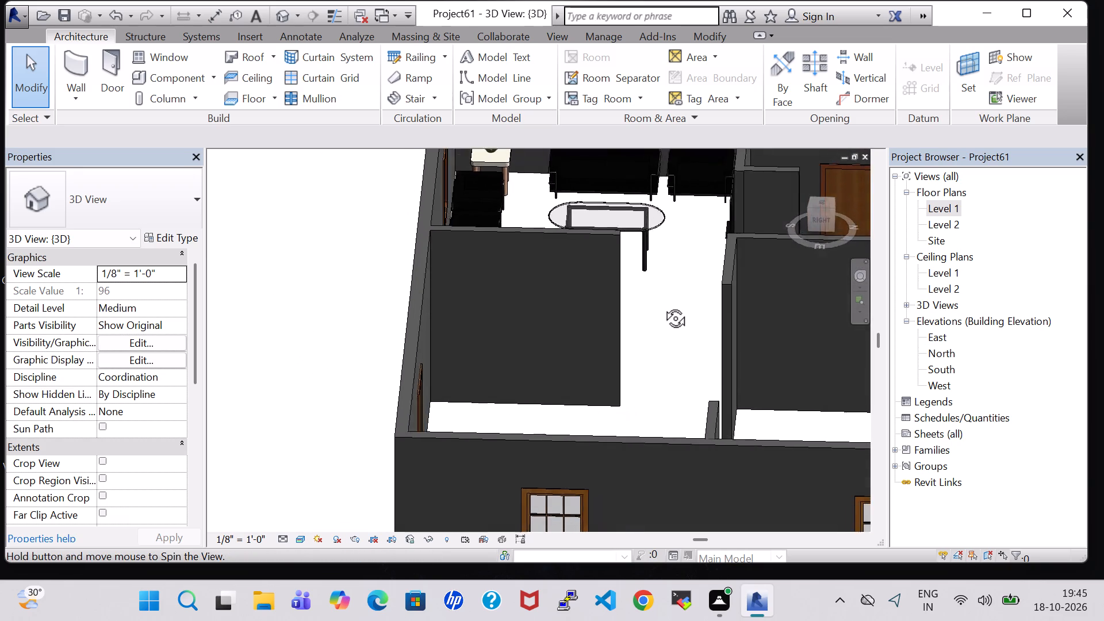
middle_click_drag(662, 305, 634, 294)
middle_click_drag(674, 238, 654, 340)
middle_click_drag(653, 340, 661, 340)
Inspect the type properties of the living area's Table-Dining Oval 36" x 72" and close them without changes.
left_click(641, 292)
left_click(162, 237)
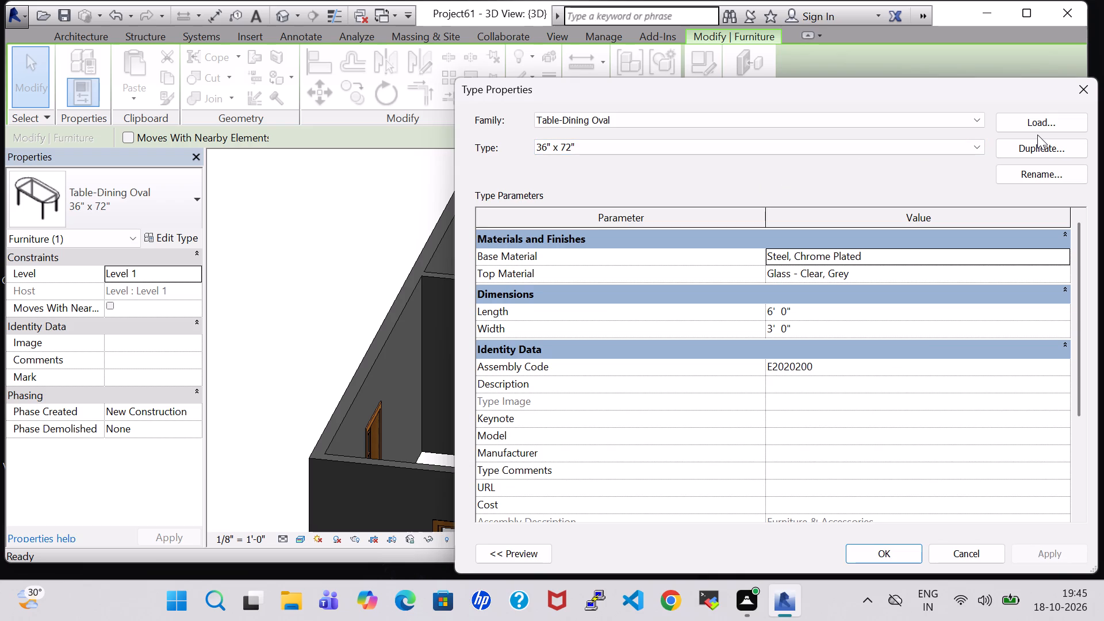
scroll(877, 366, "up", 3)
scroll(877, 366, "down", 2)
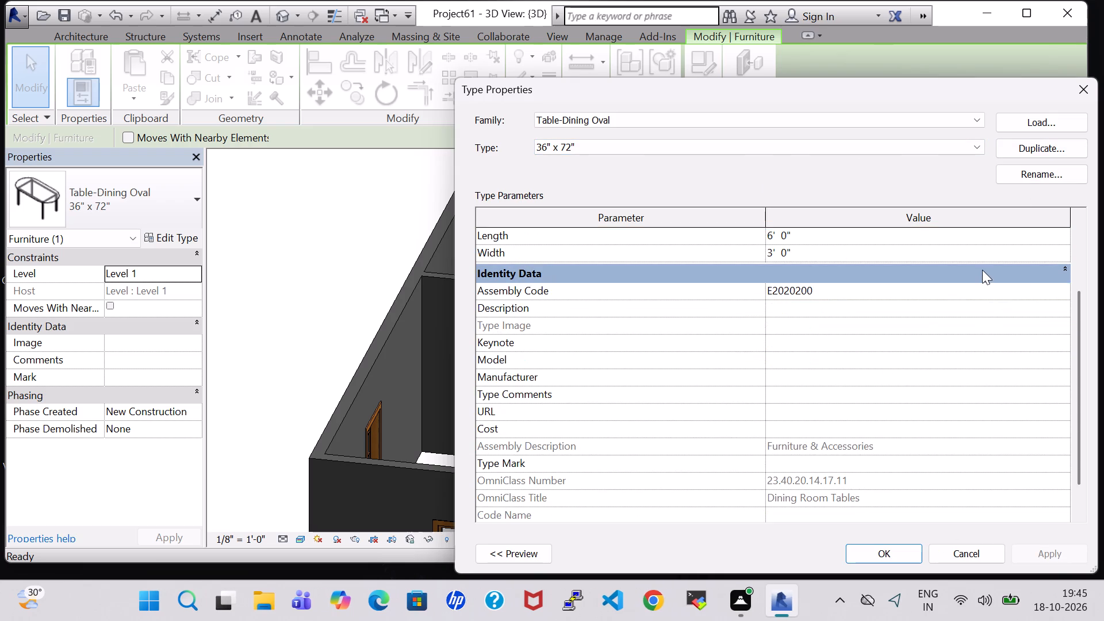
scroll(982, 270, "down", 1)
scroll(931, 286, "up", 1)
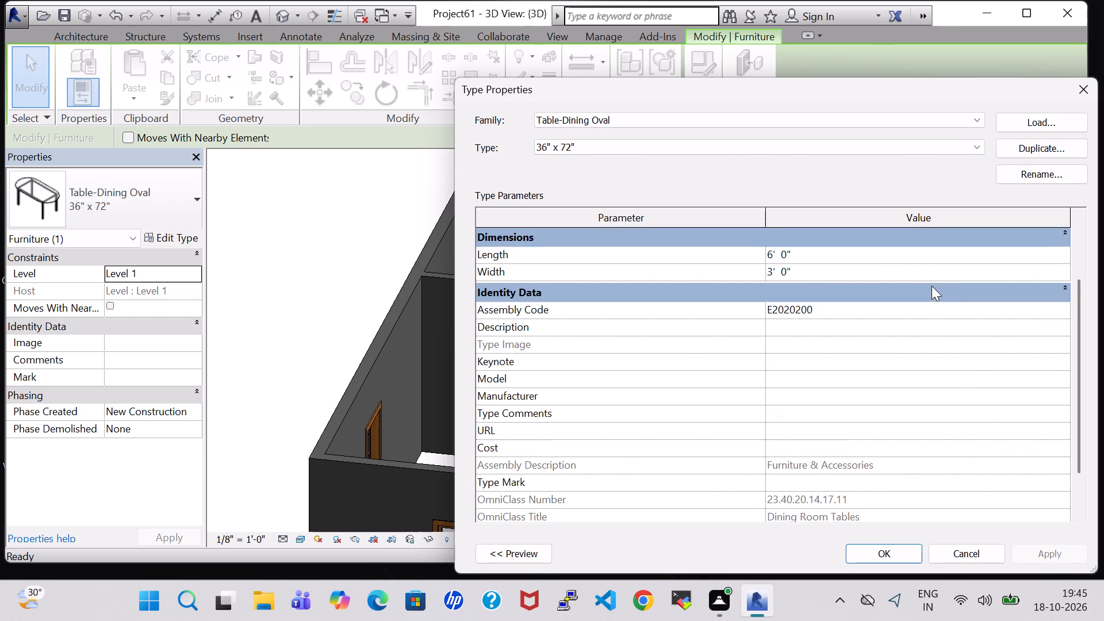
left_click(1076, 89)
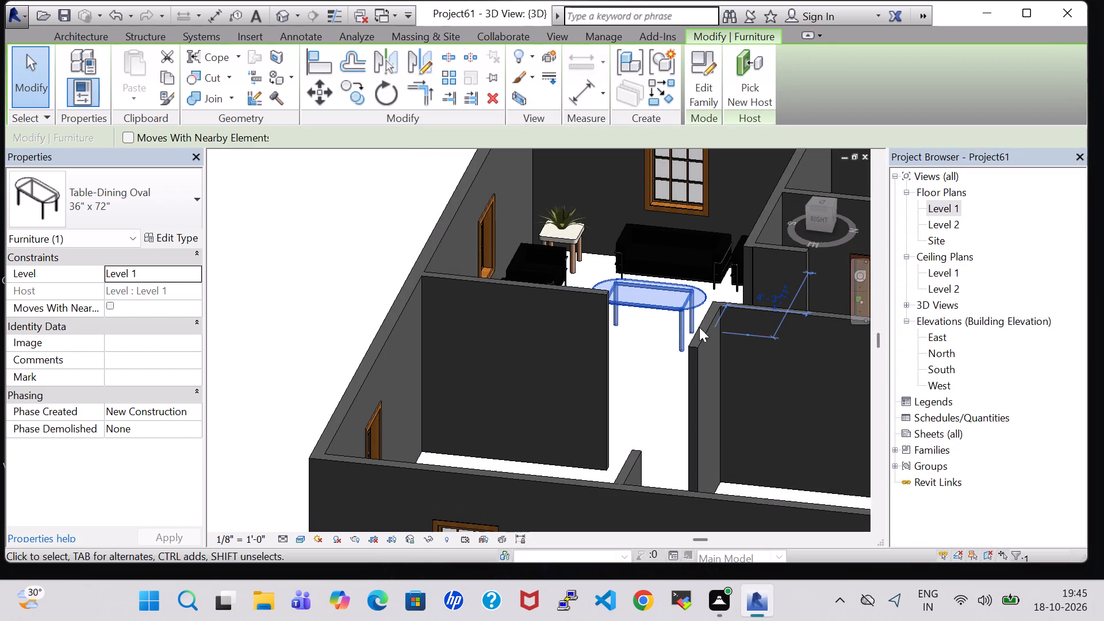
left_click(635, 373)
Set the offset of the living area's TV to 3' 5".
middle_click_drag(635, 373, 666, 373, "shift")
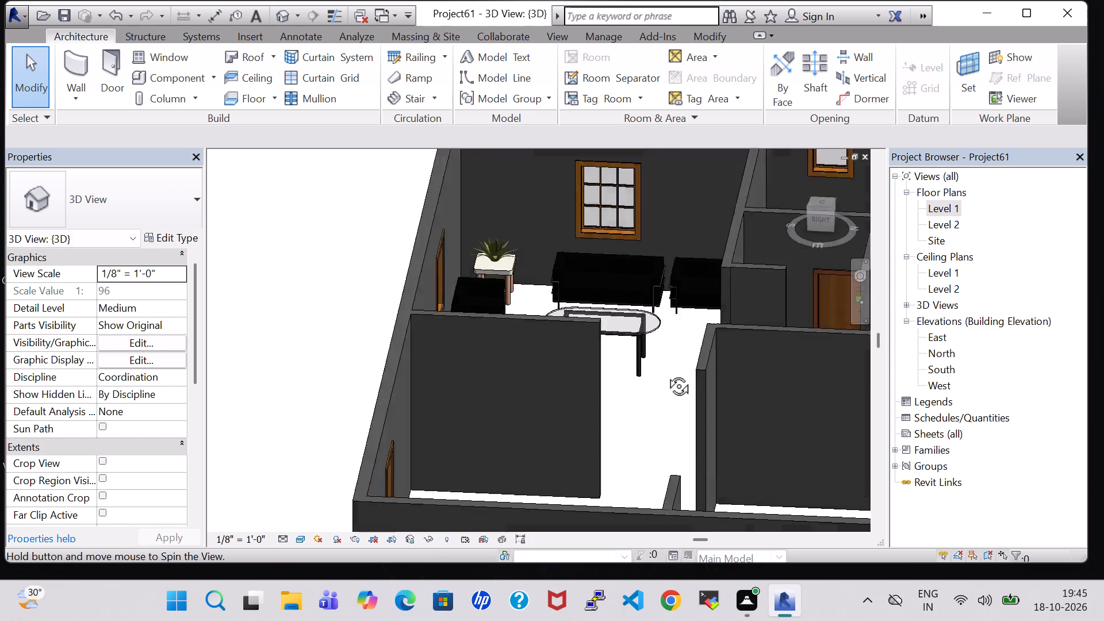
middle_click_drag(666, 373, 700, 397, "shift")
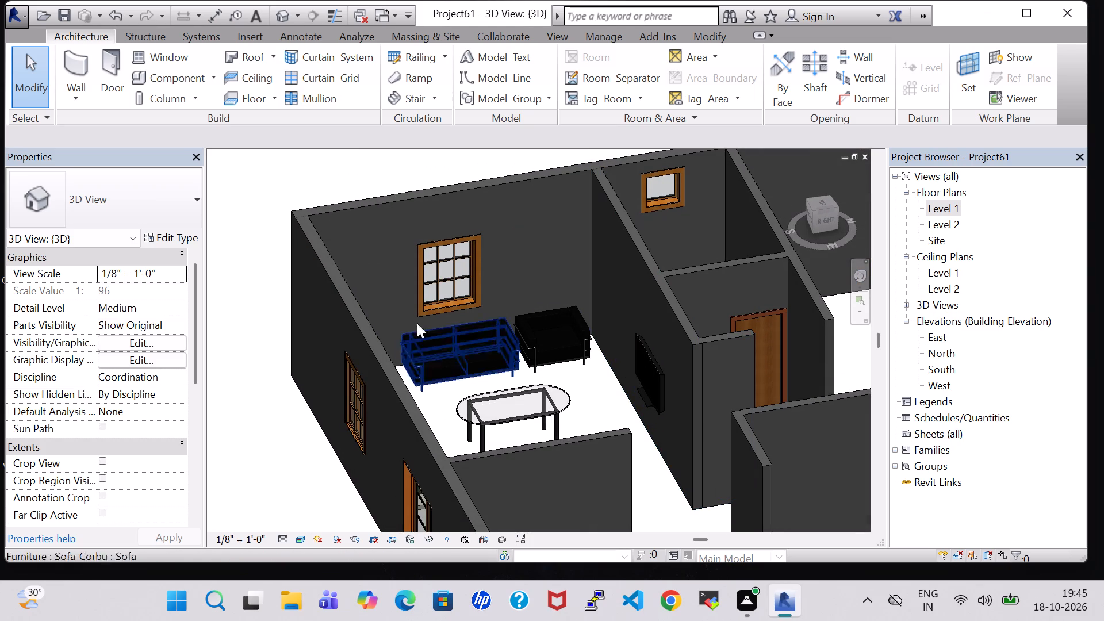
left_click(642, 375)
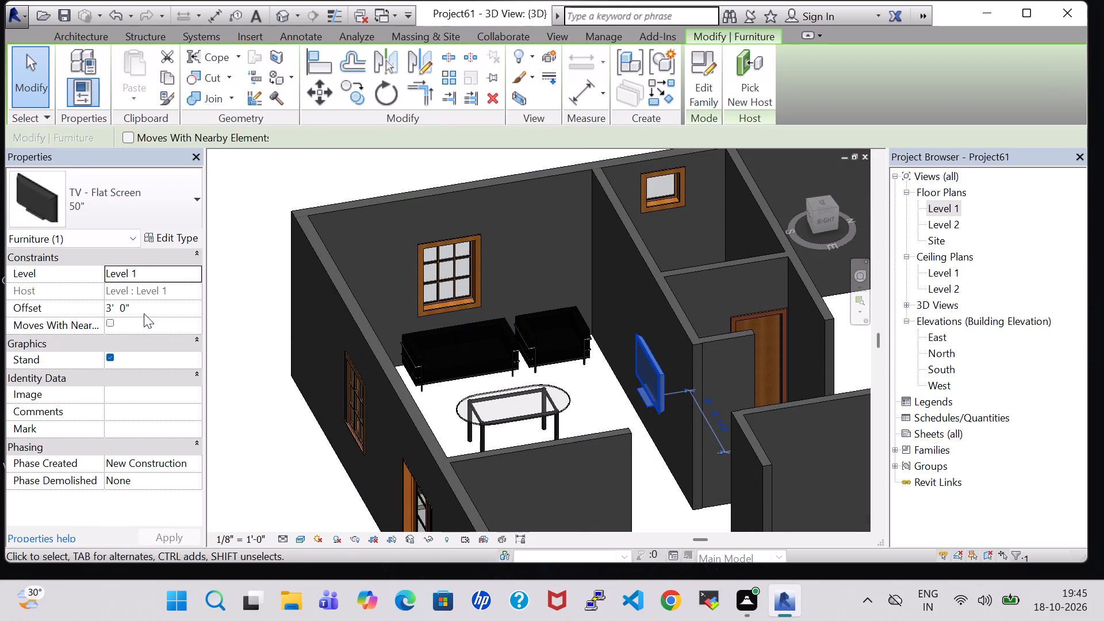
left_click(127, 312)
key("BackSpace")
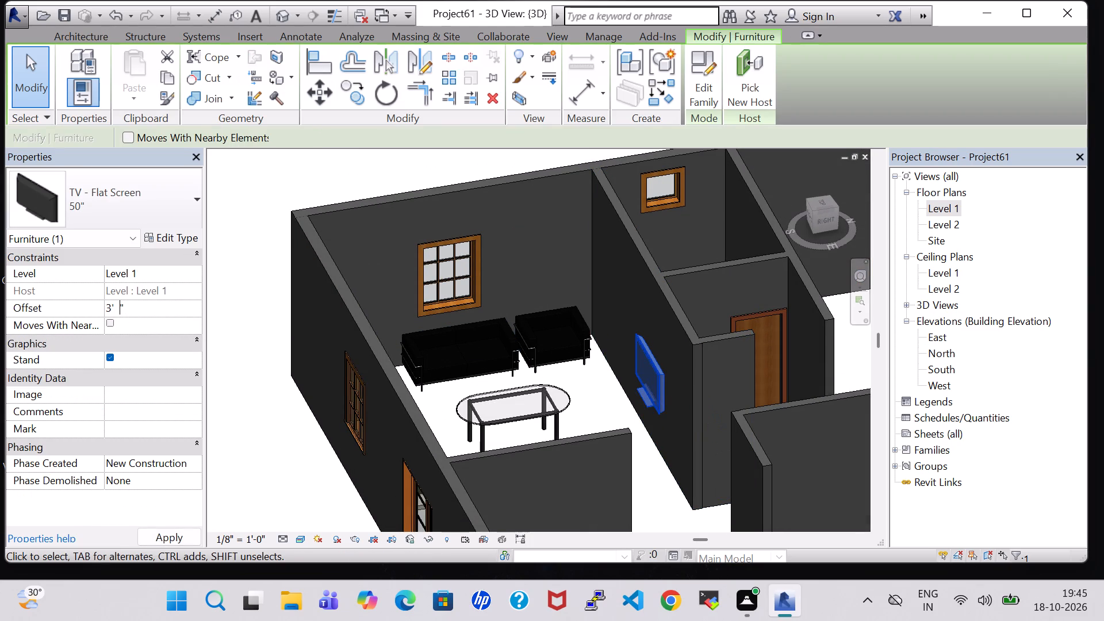
key("5")
left_click(171, 536)
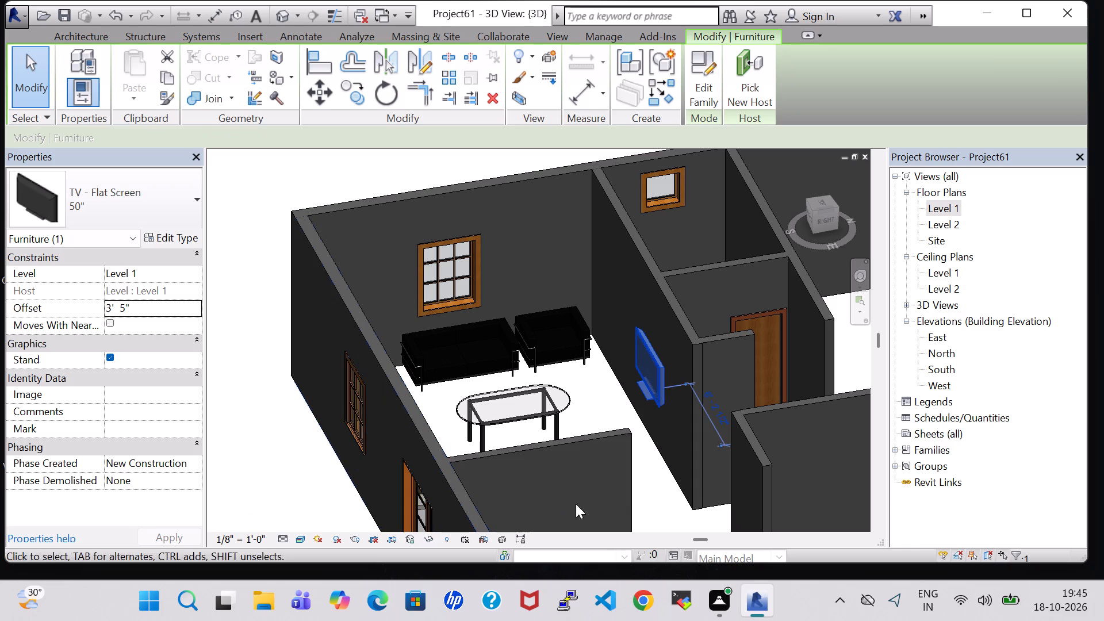
left_click(650, 498)
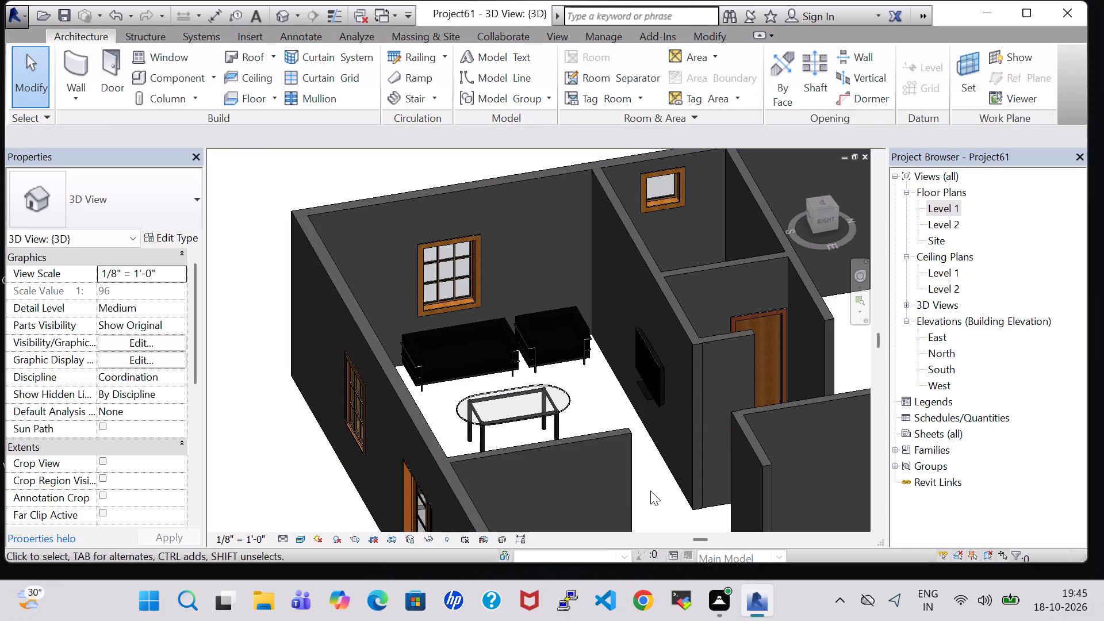
Open the Level 1 floor plan and place a tagged room in the furnished living area.
middle_click_drag(650, 490, 577, 464, "shift")
scroll(650, 490, "up", 1, "shift")
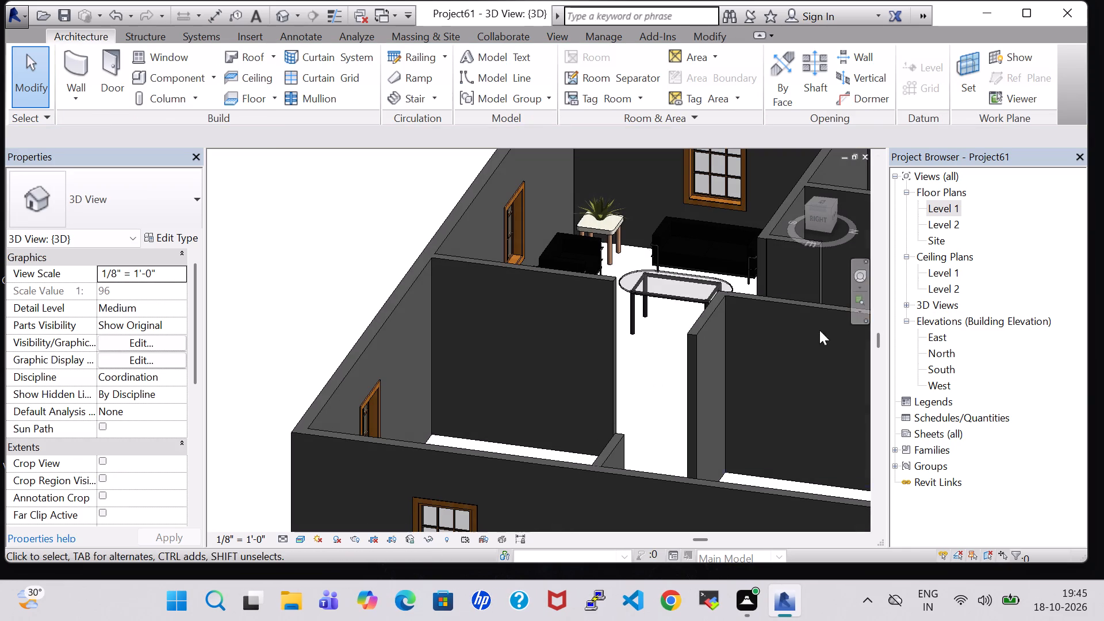
double_click(945, 211)
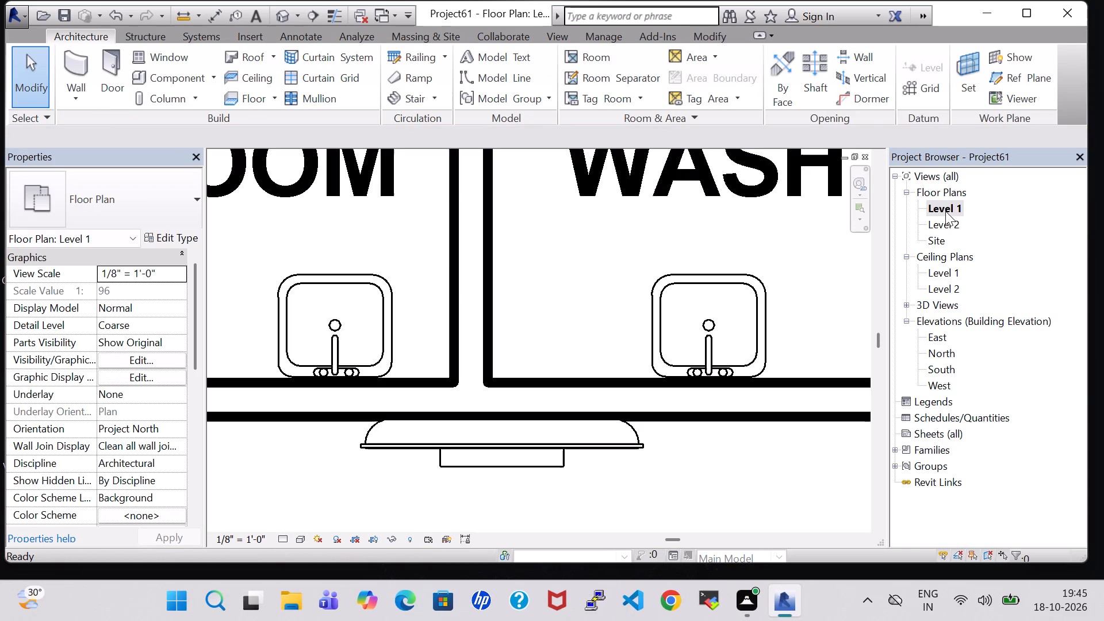
scroll(720, 285, "down", 12)
middle_click_drag(715, 446, 696, 316)
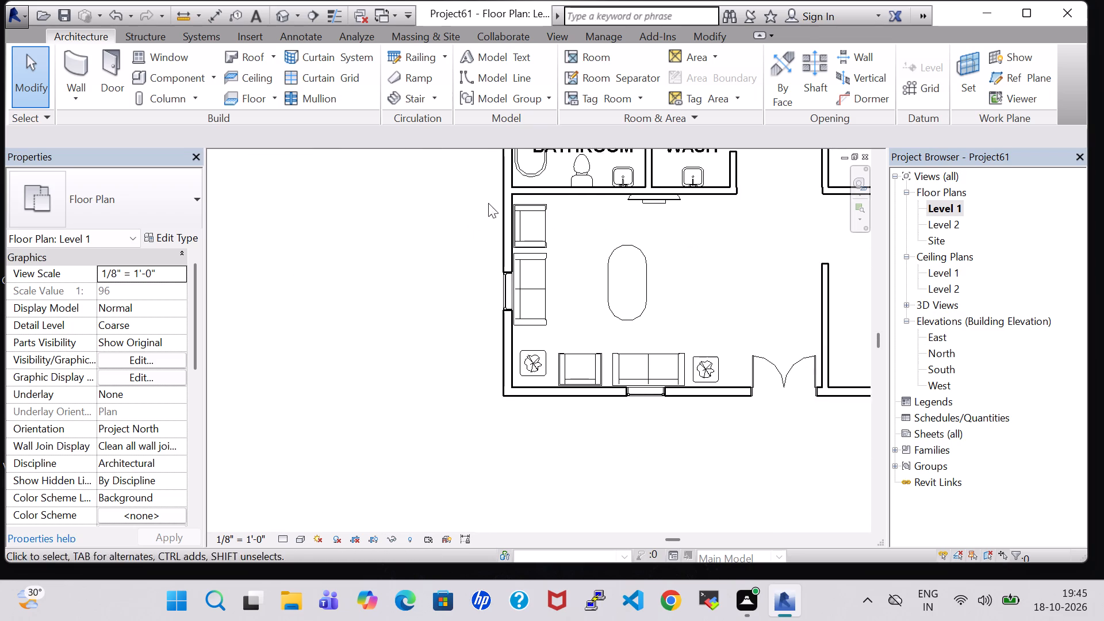
left_click(604, 56)
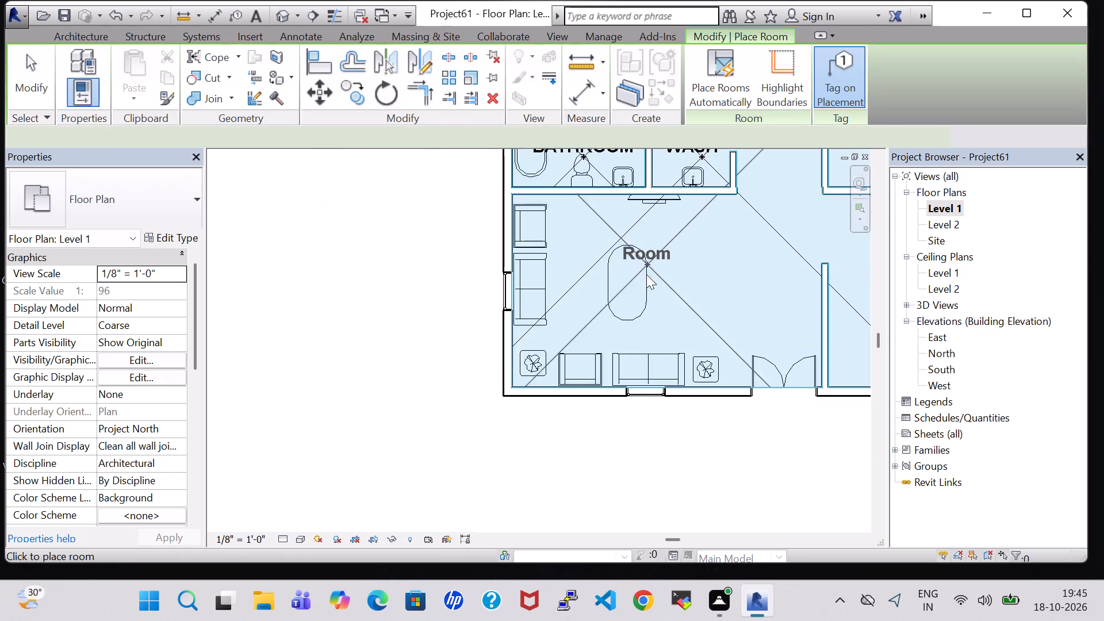
left_click(646, 284)
left_click(960, 547)
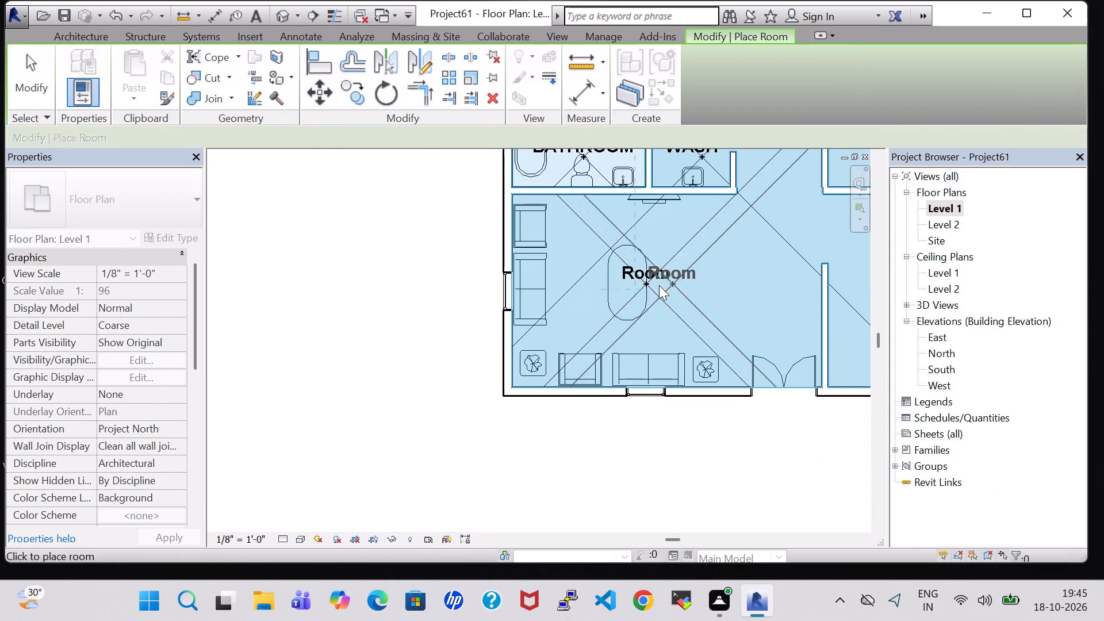
key("Escape")
key("Escape")
Rename the living area's new room tag as LIVING.
double_click(653, 279)
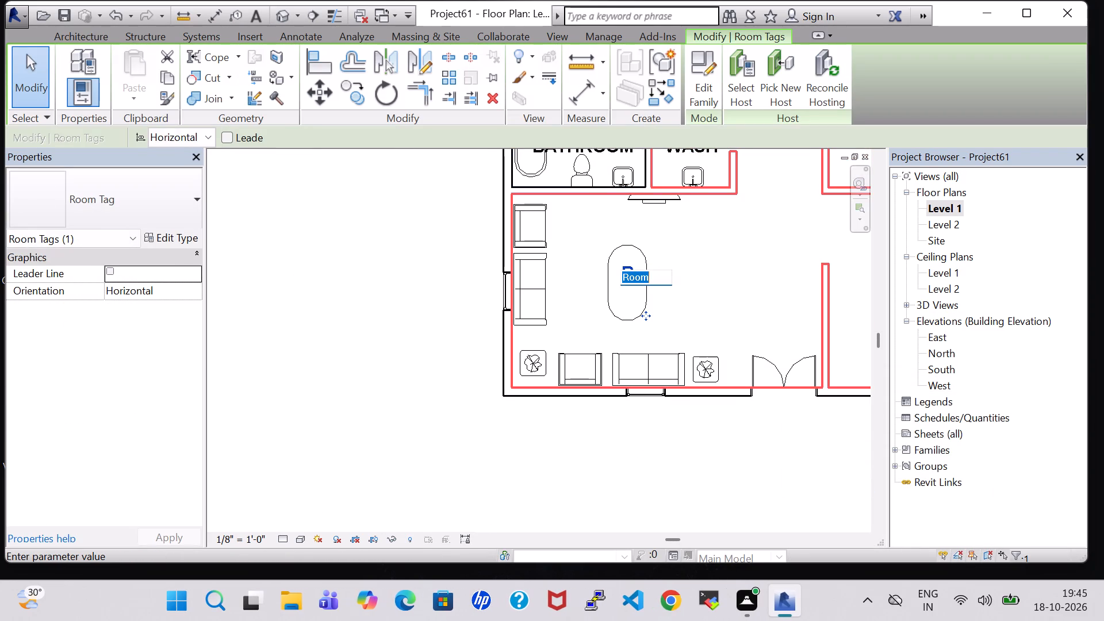
key("BackSpace")
type("LIVING")
key("Return")
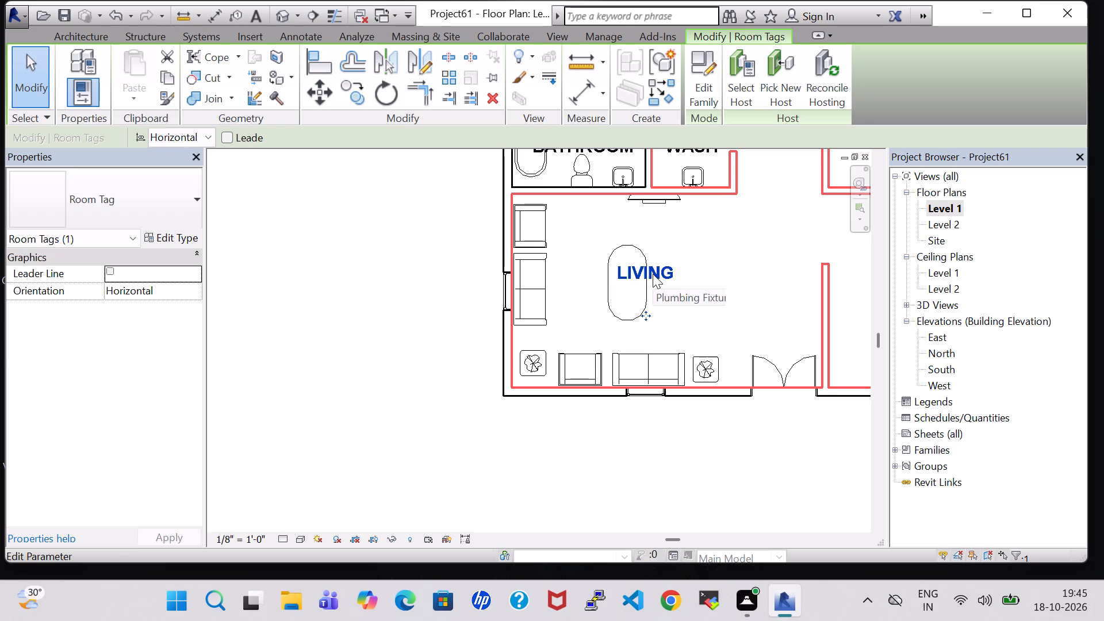
Nudge the LIVING room tag slightly east, away from the oval table.
key("Right")
key("Right")
key("Right")
left_click(743, 259)
Load the Table-Dining Round w Chairs family from the Tables folder of the furniture library for placement as a component.
scroll(743, 259, "down", 2)
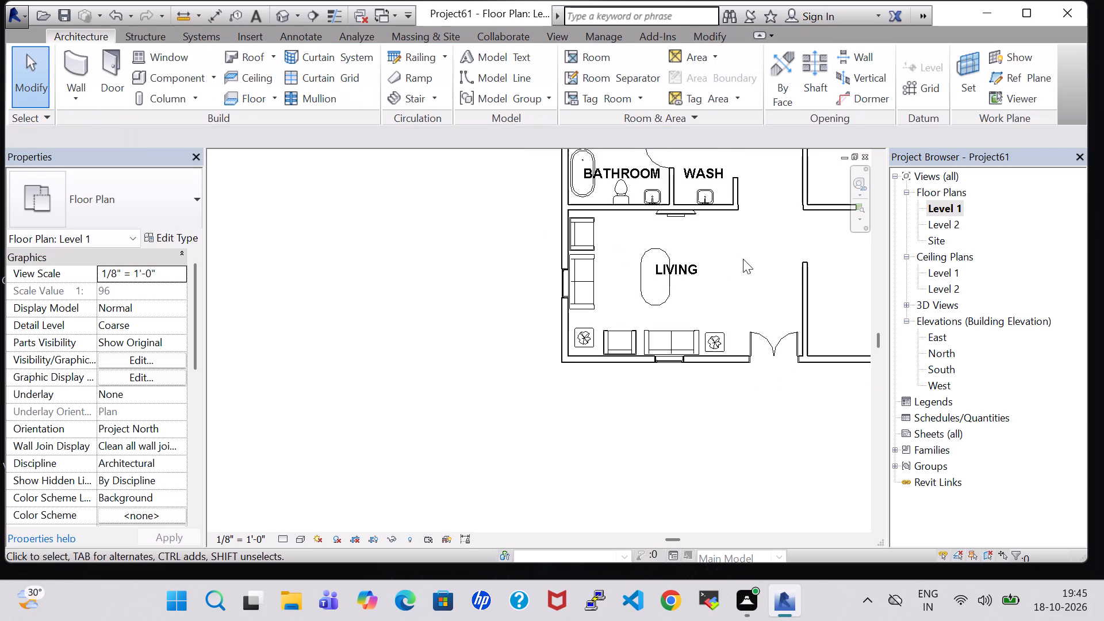
scroll(743, 259, "down", 2)
middle_click_drag(743, 259, 609, 298)
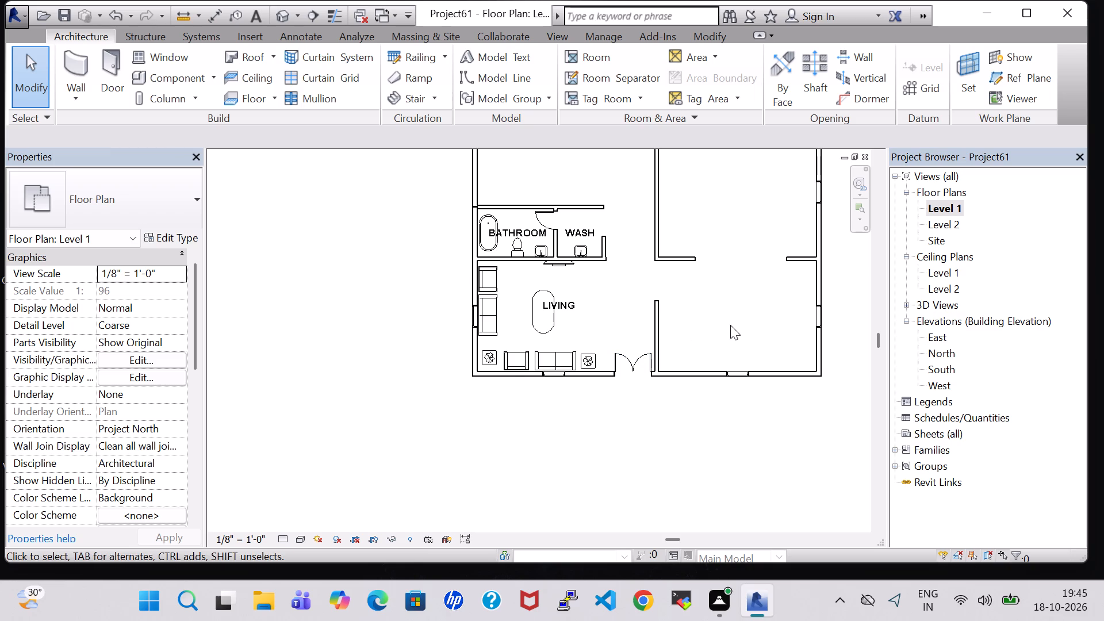
middle_click_drag(730, 325, 666, 325)
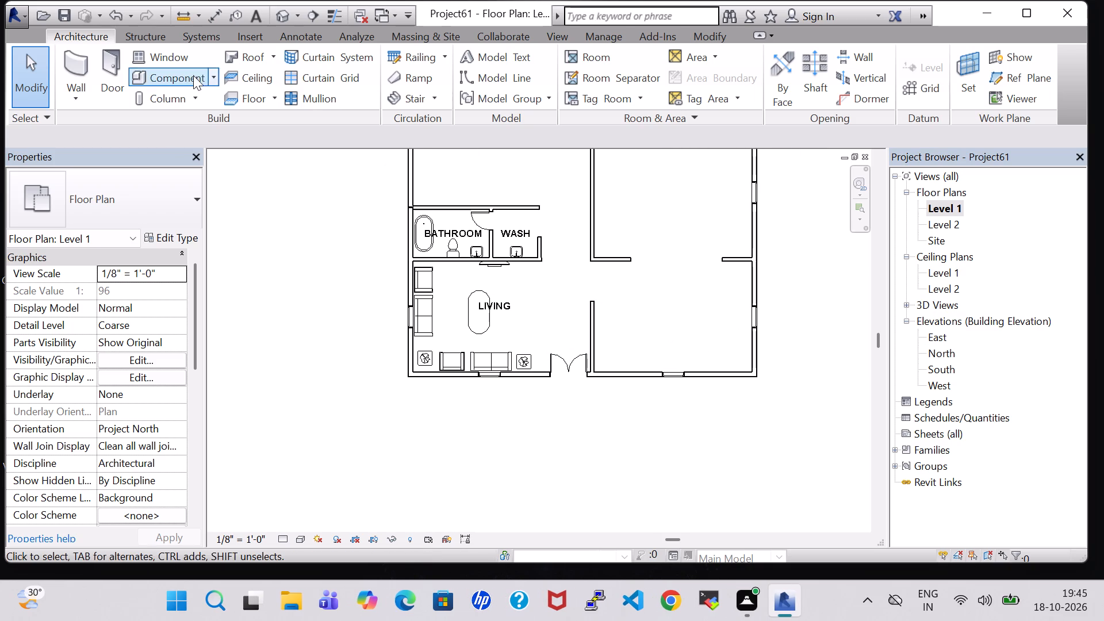
left_click(156, 74)
left_click(692, 75)
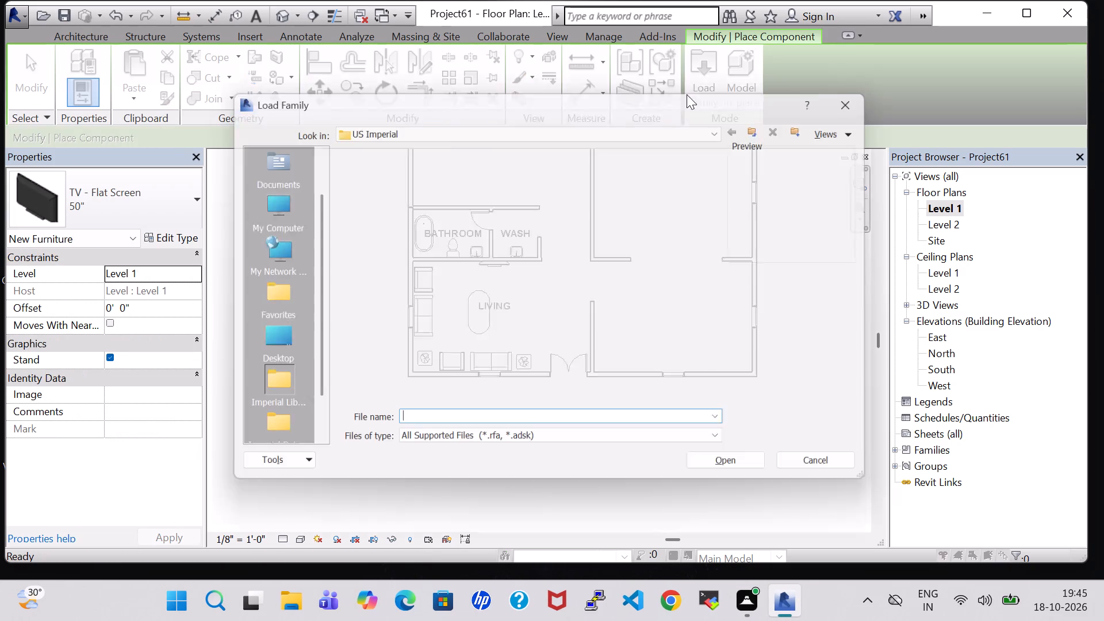
double_click(635, 375)
double_click(561, 186)
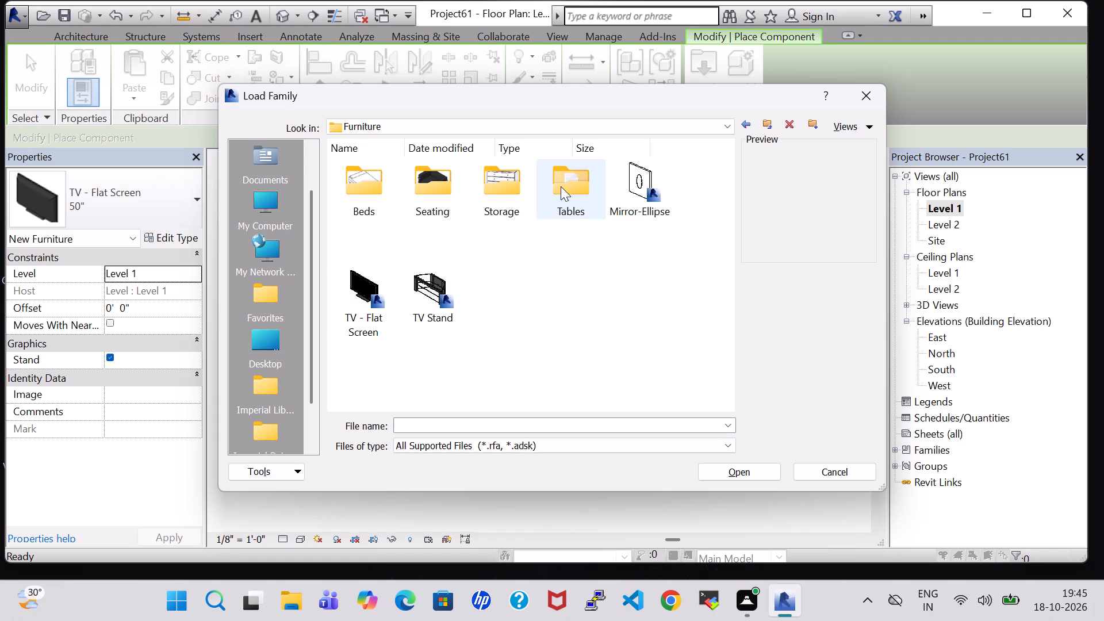
left_click(566, 181)
left_click(751, 463)
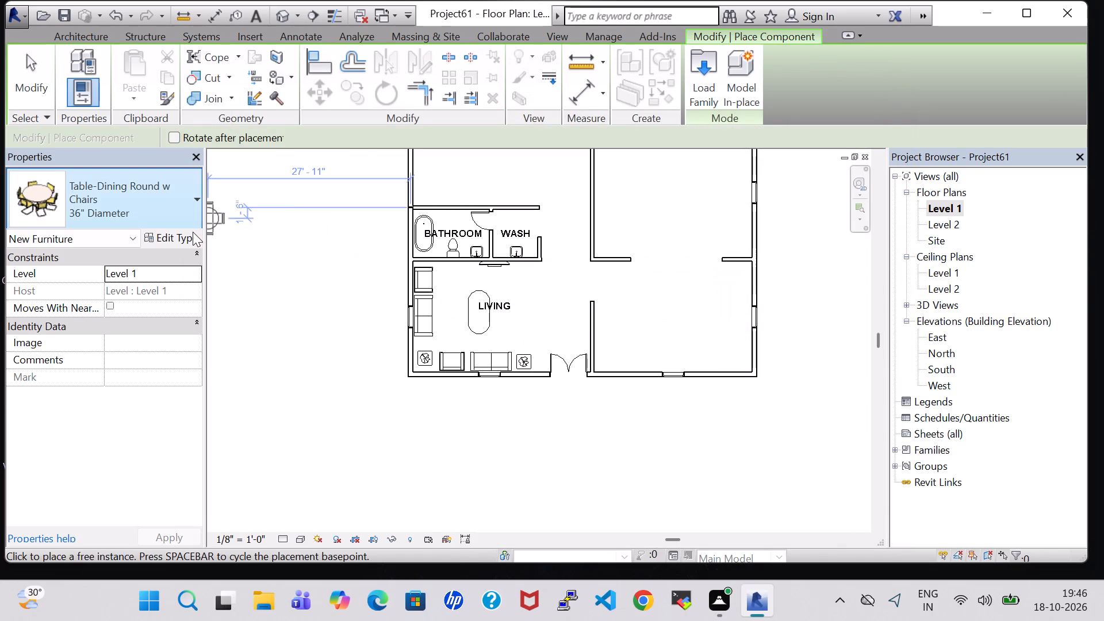
Place the 84" Diameter round dining table with chairs in the middle of the empty room east of the living area.
left_click(191, 232)
left_click(825, 141)
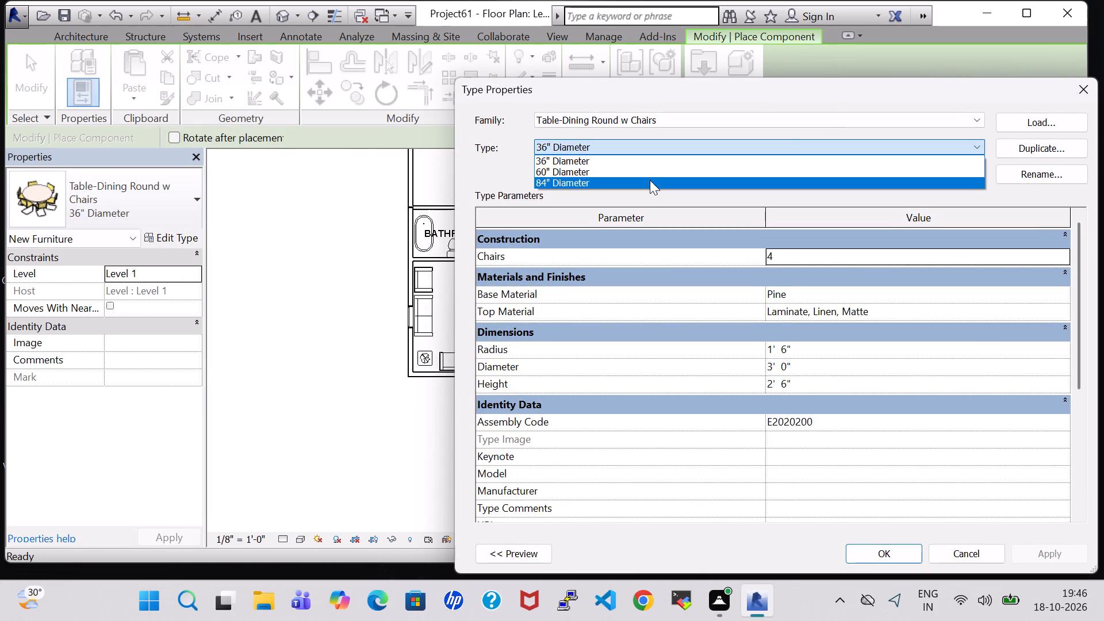
left_click(650, 182)
left_click(888, 558)
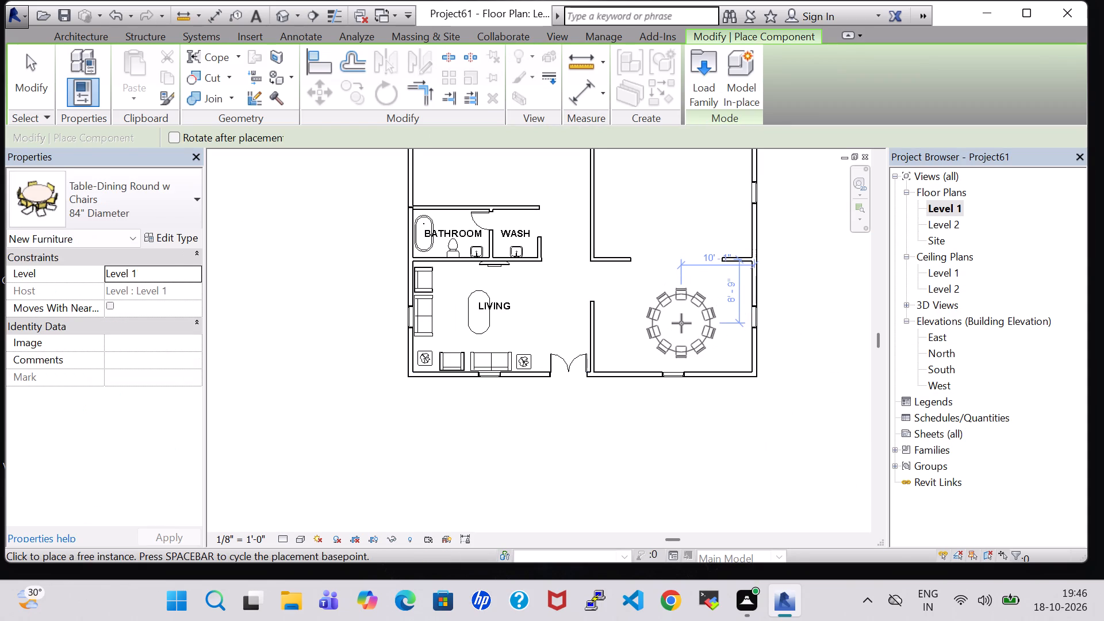
left_click(678, 317)
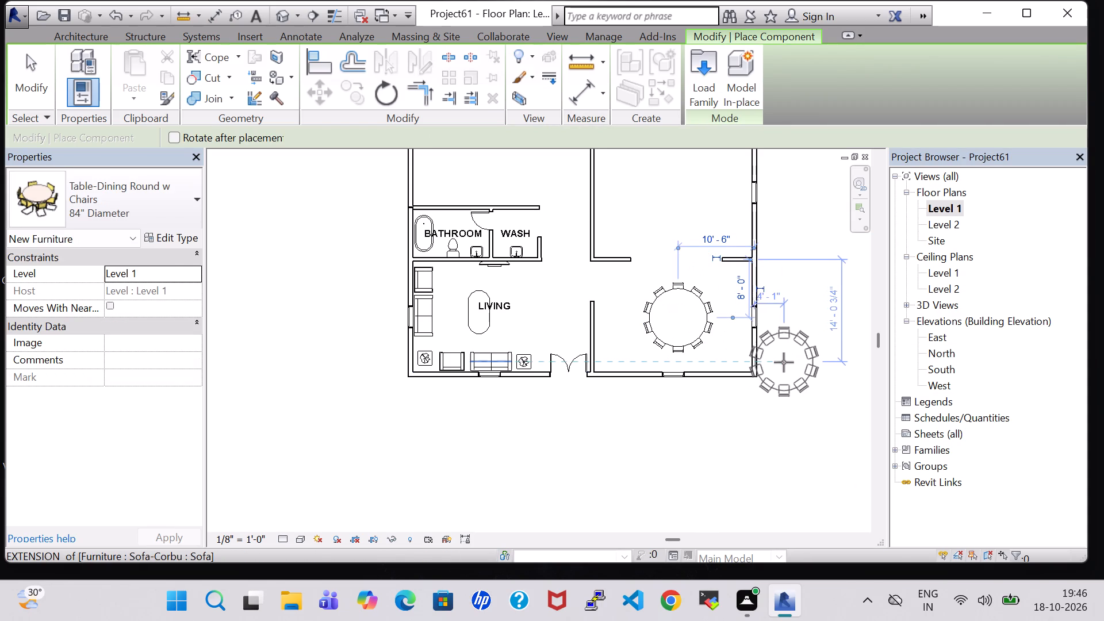
key("Escape")
key("Escape")
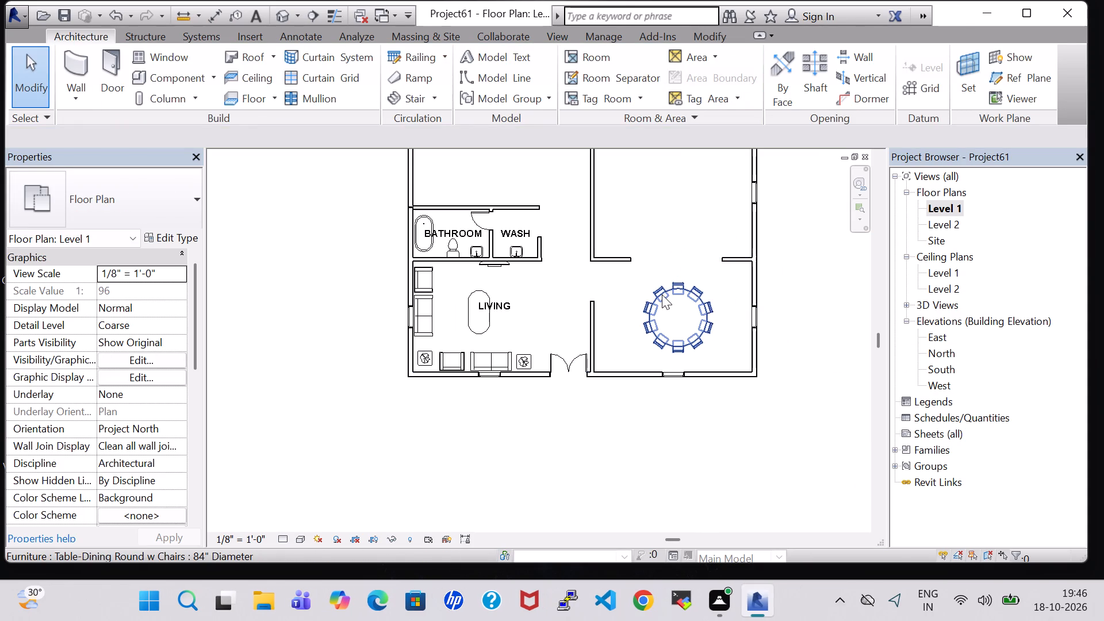
Change the round dining table's type to 60" Diameter.
left_click(662, 294)
left_click(169, 233)
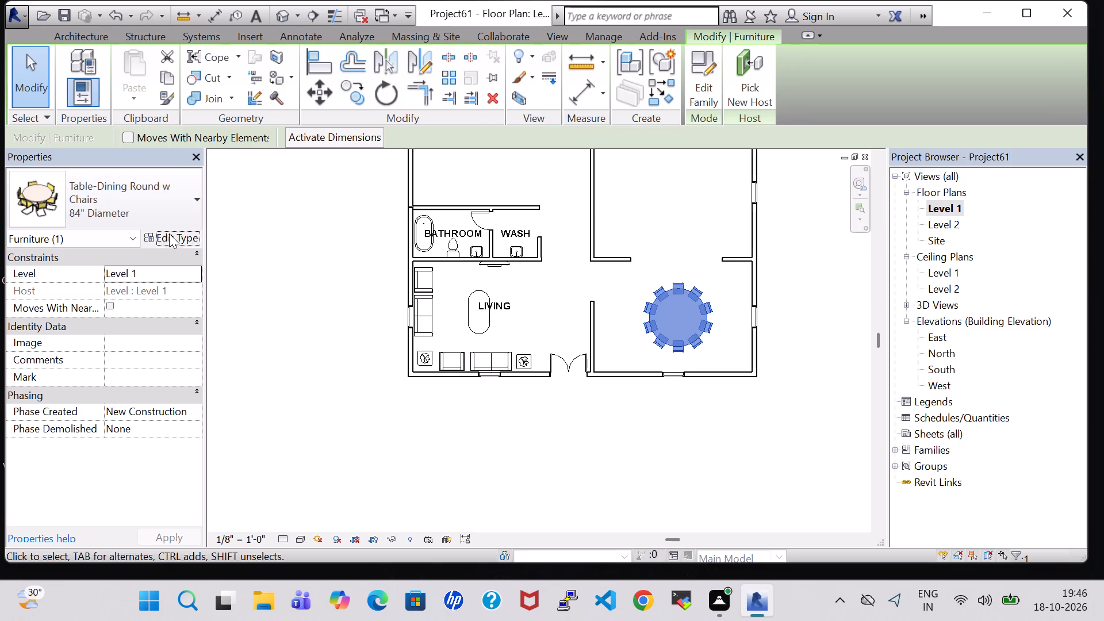
left_click(542, 153)
left_click(567, 171)
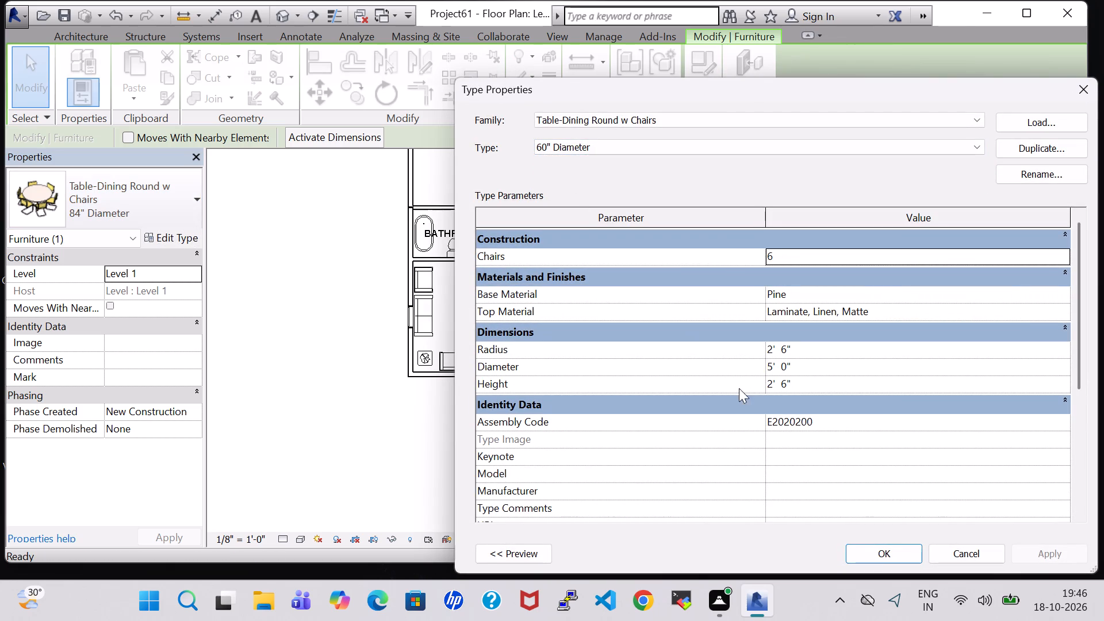
left_click(877, 553)
left_click(792, 415)
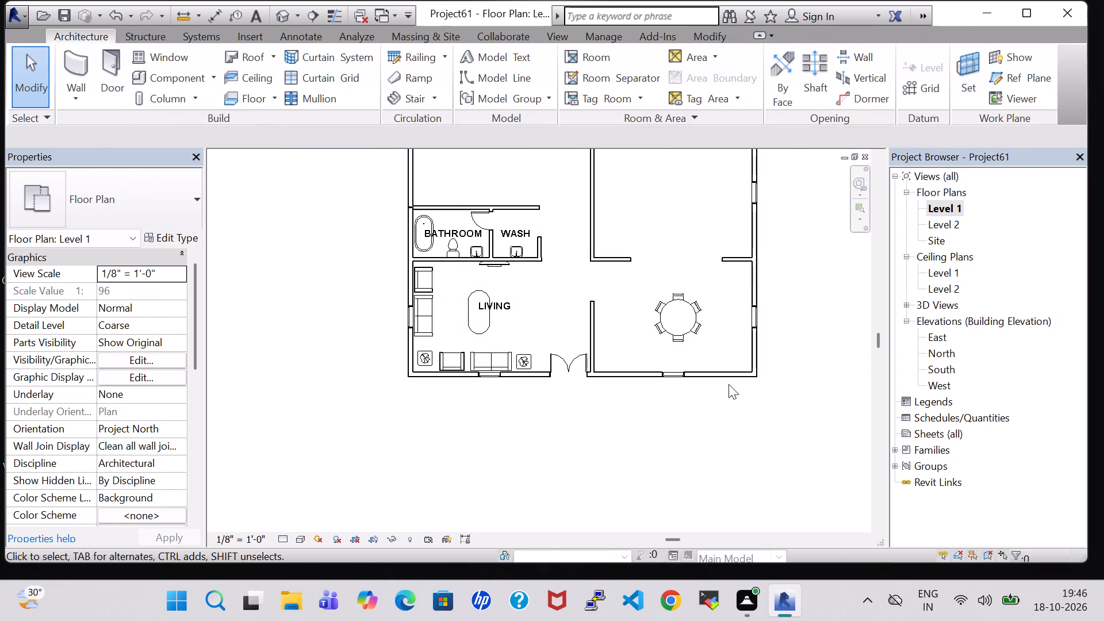
Create two plants similar to the living area's 1.5' Agave, placing them in the dining table room's southwest and southeast corners.
scroll(729, 384, "up", 1)
scroll(729, 384, "down", 2)
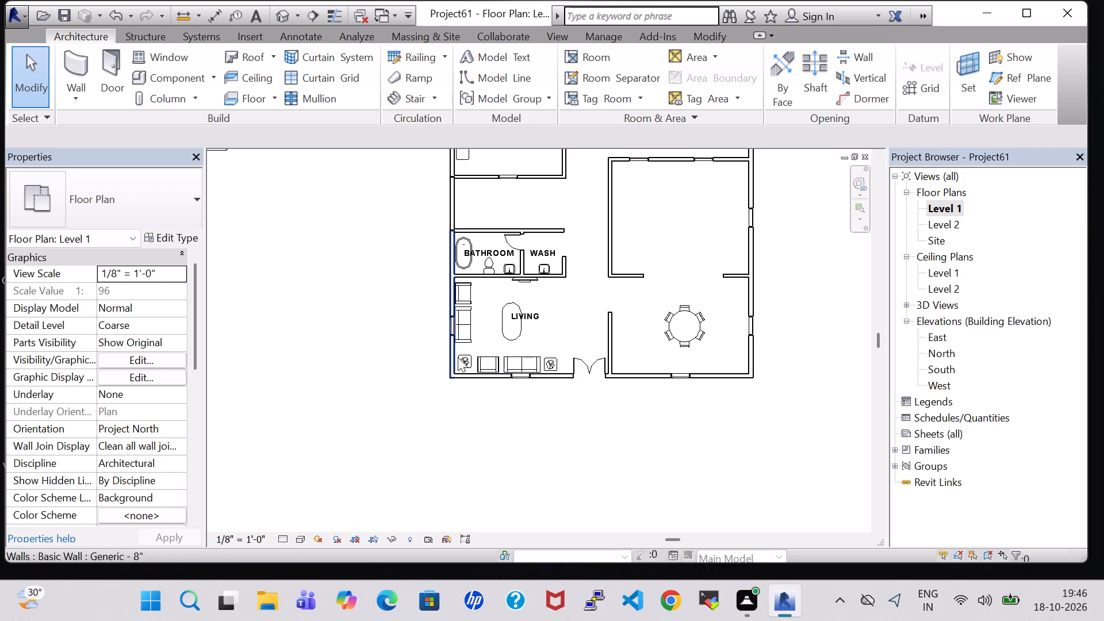
scroll(463, 357, "up", 7)
left_click(467, 372)
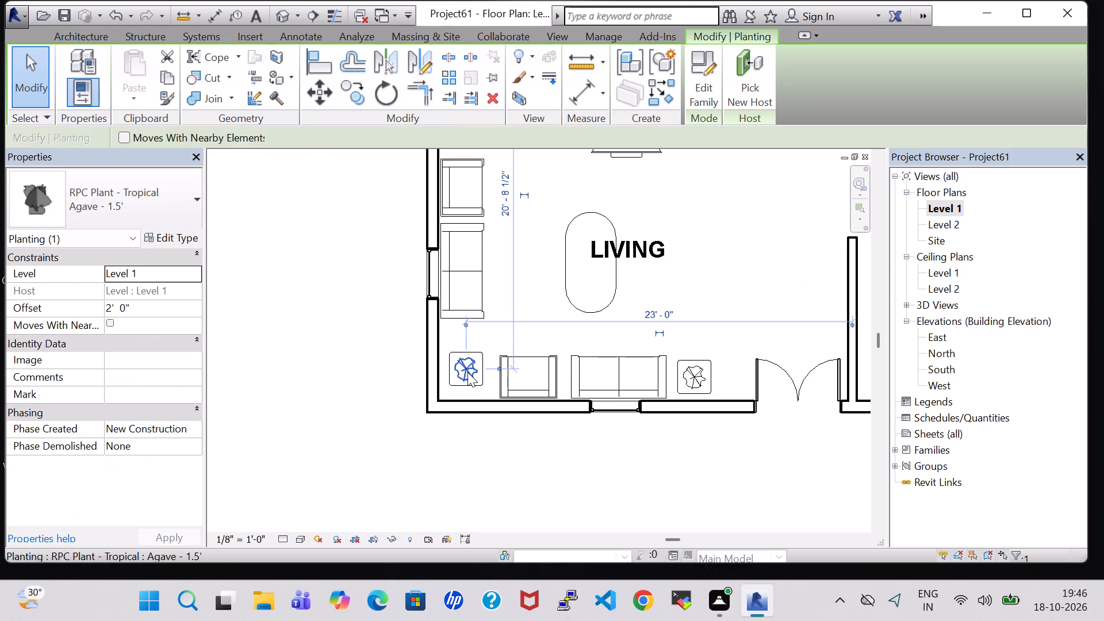
left_click(782, 247)
left_click(462, 374)
right_click(462, 370)
scroll(462, 370, "up", 1)
left_click(541, 303)
middle_click_drag(541, 303, 290, 316)
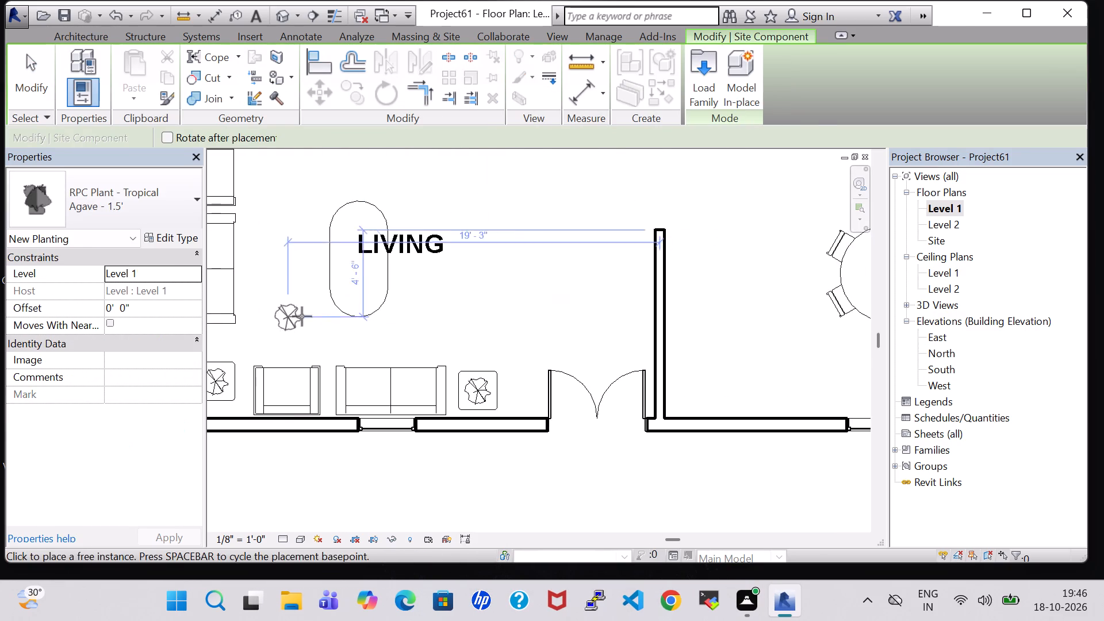
left_click(710, 393)
middle_click_drag(727, 390, 699, 390)
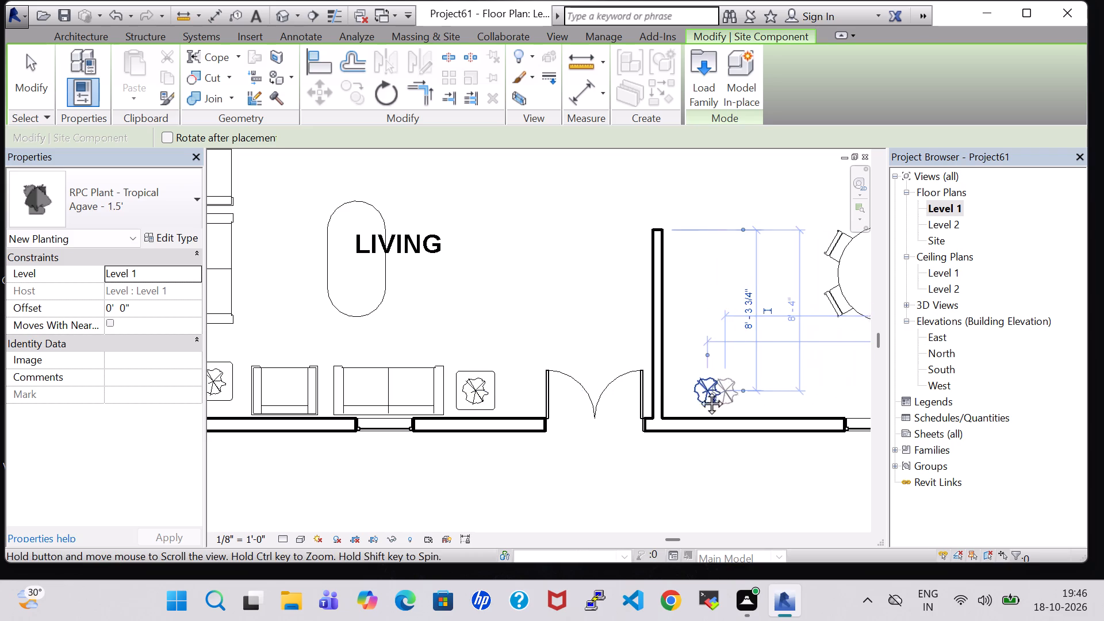
middle_click_drag(699, 390, 409, 374)
left_click(727, 377)
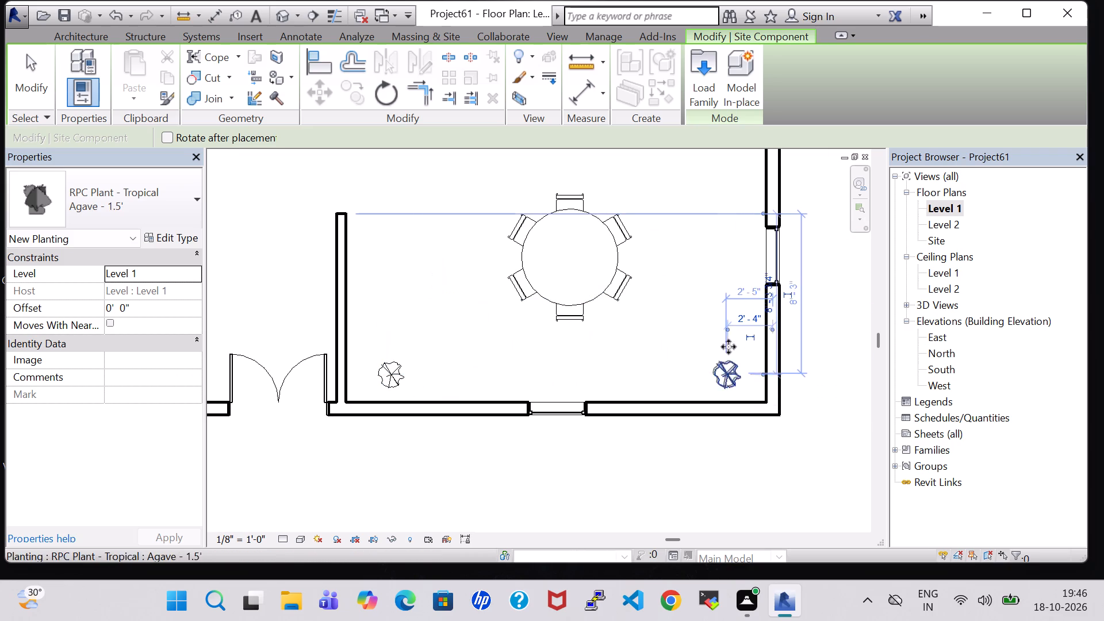
scroll(724, 309, "down", 8)
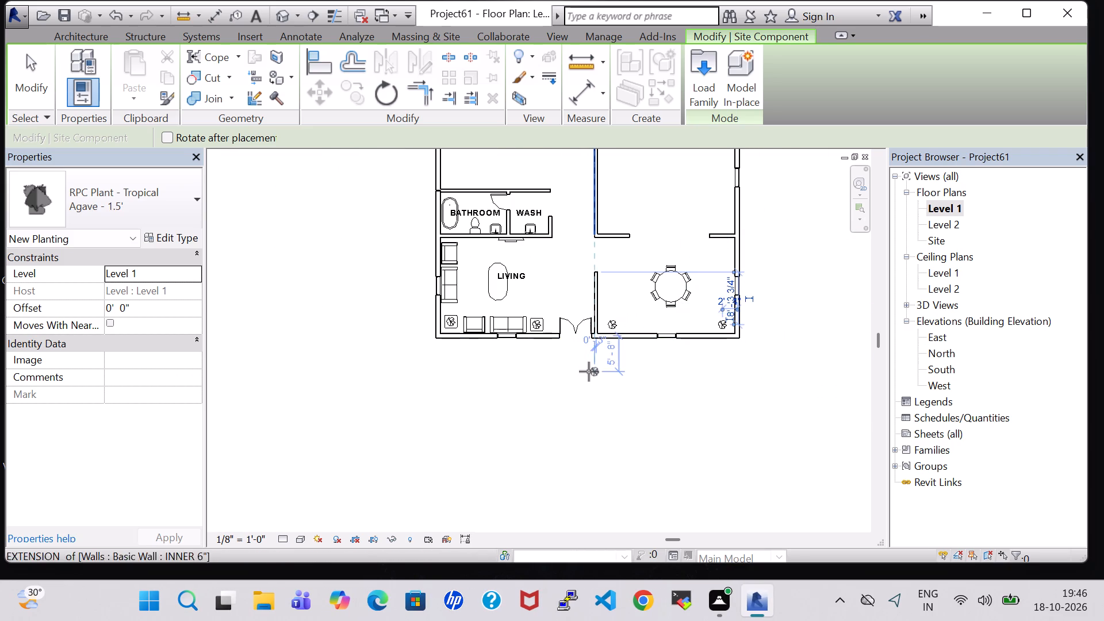
key("Escape")
key("Escape")
Set the offset of both Agave plants in the dining table room to 2' 0".
left_click(614, 326)
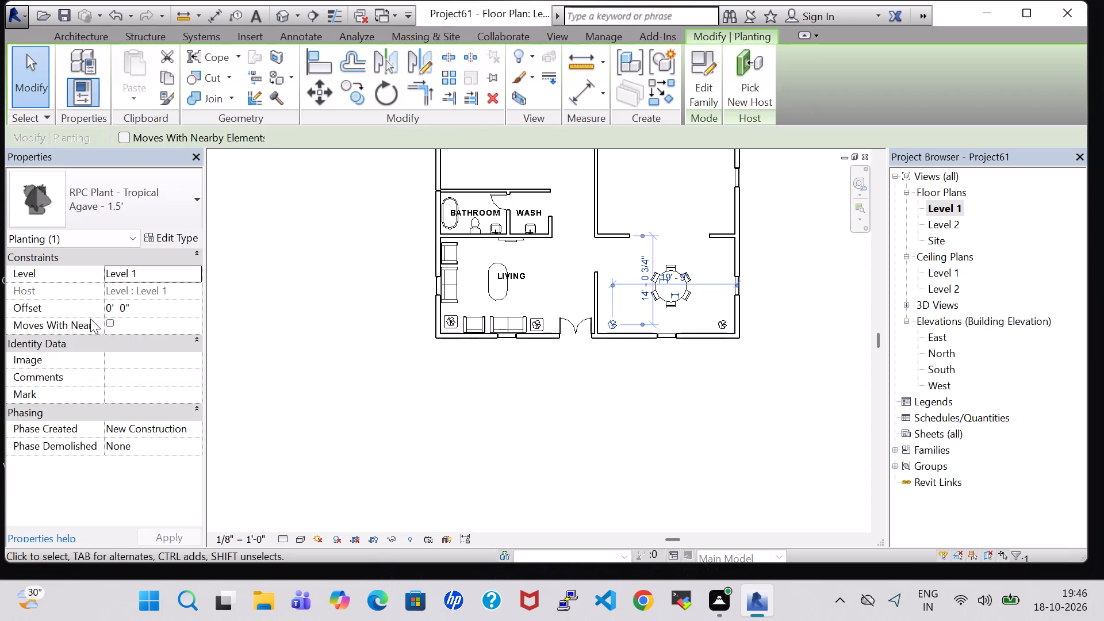
left_click(112, 308)
key("BackSpace")
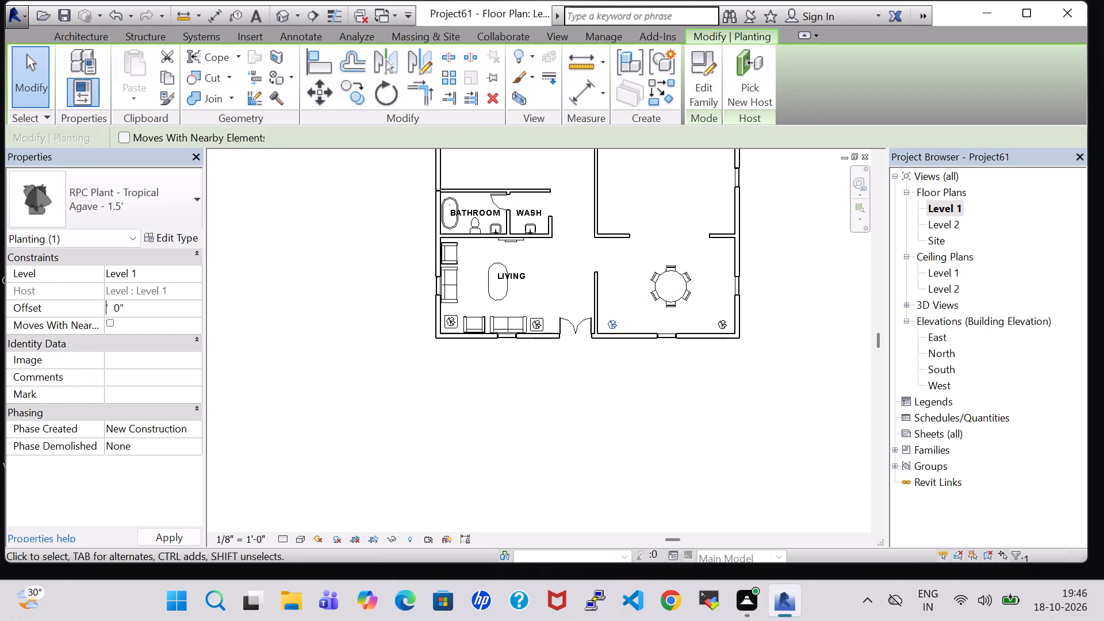
key("2")
left_click(168, 535)
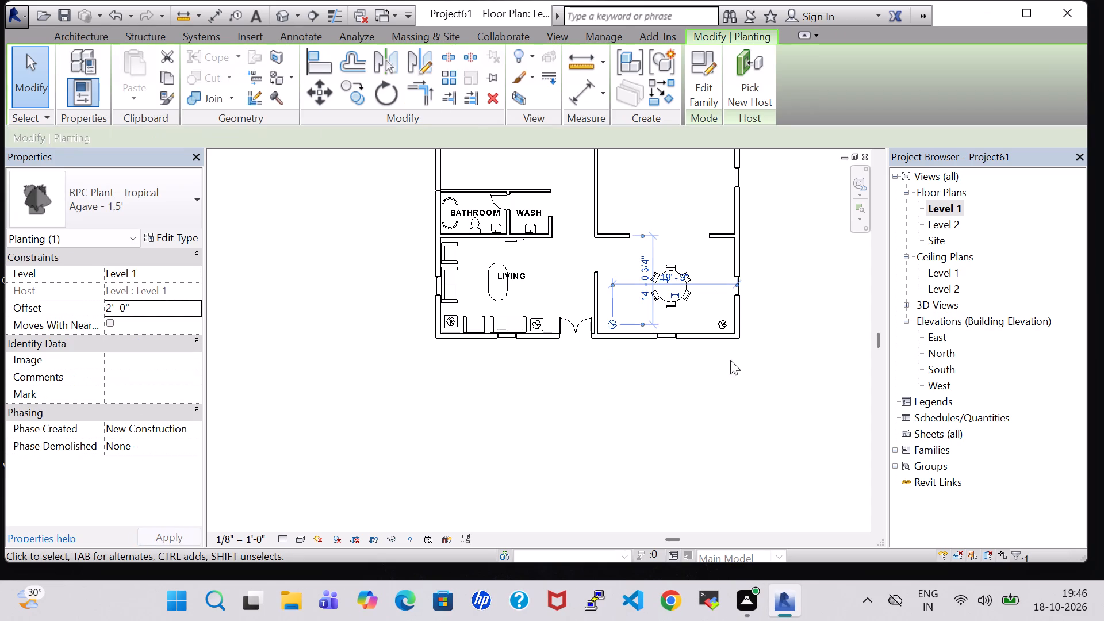
left_click(715, 325)
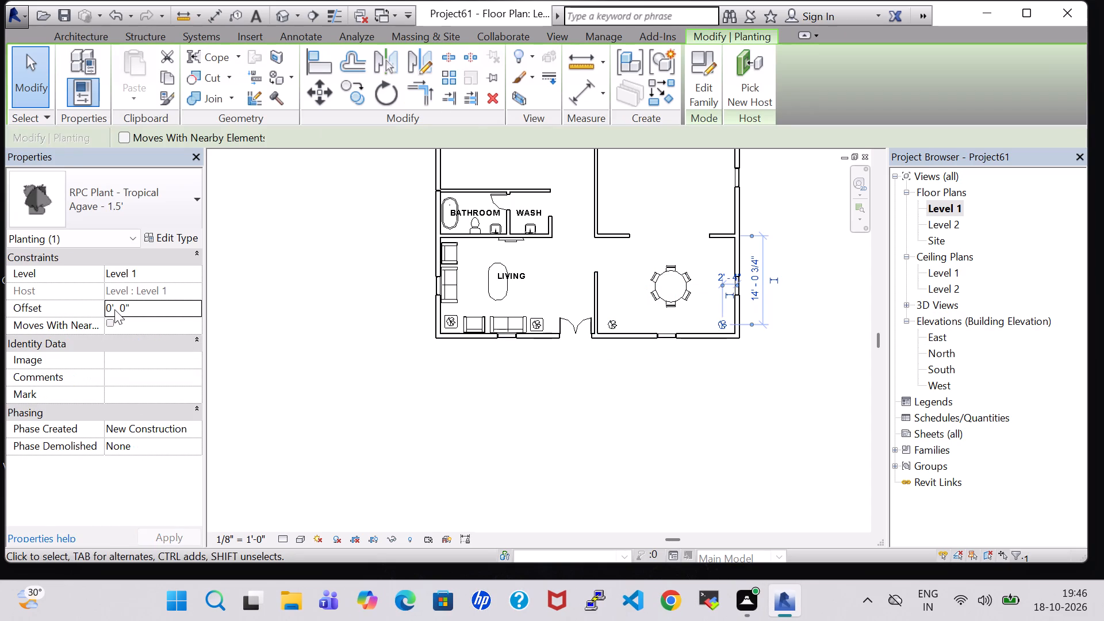
left_click(114, 309)
left_click(112, 307)
key("BackSpace")
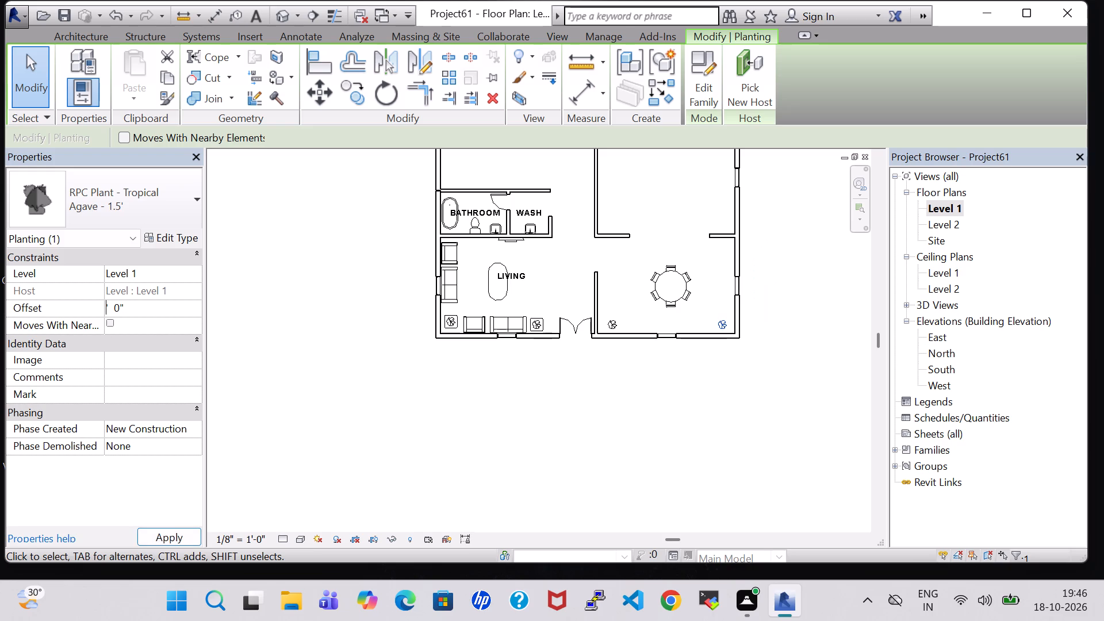
key("2")
left_click(176, 538)
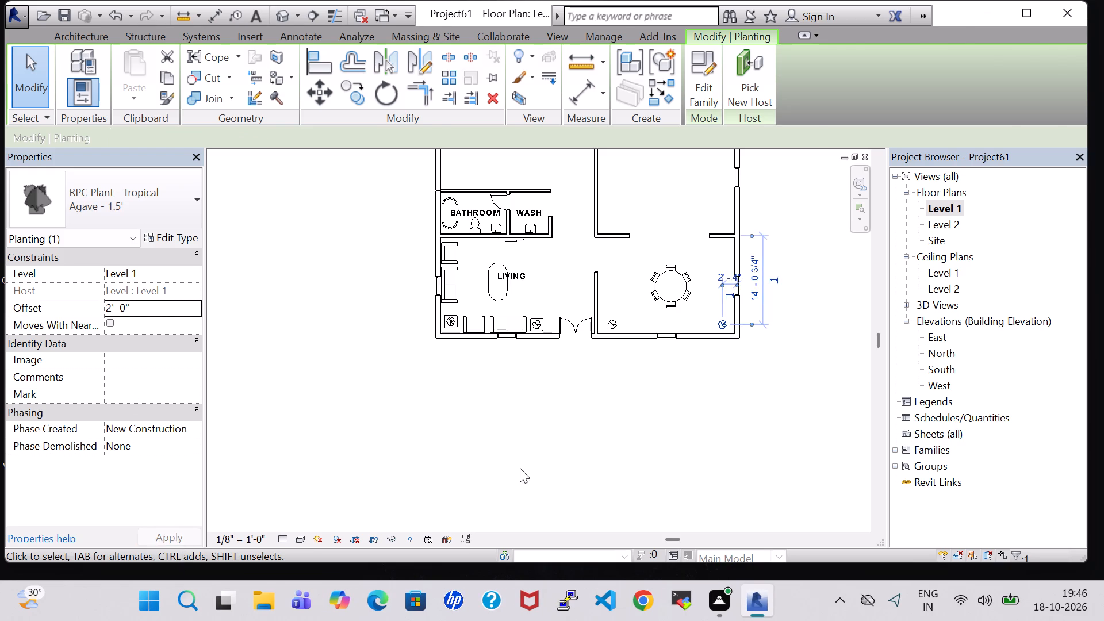
left_click(520, 468)
Create two 24" x 24" end tables similar to the living area's, placing one beneath each plant in the dining table room.
scroll(497, 399, "up", 5)
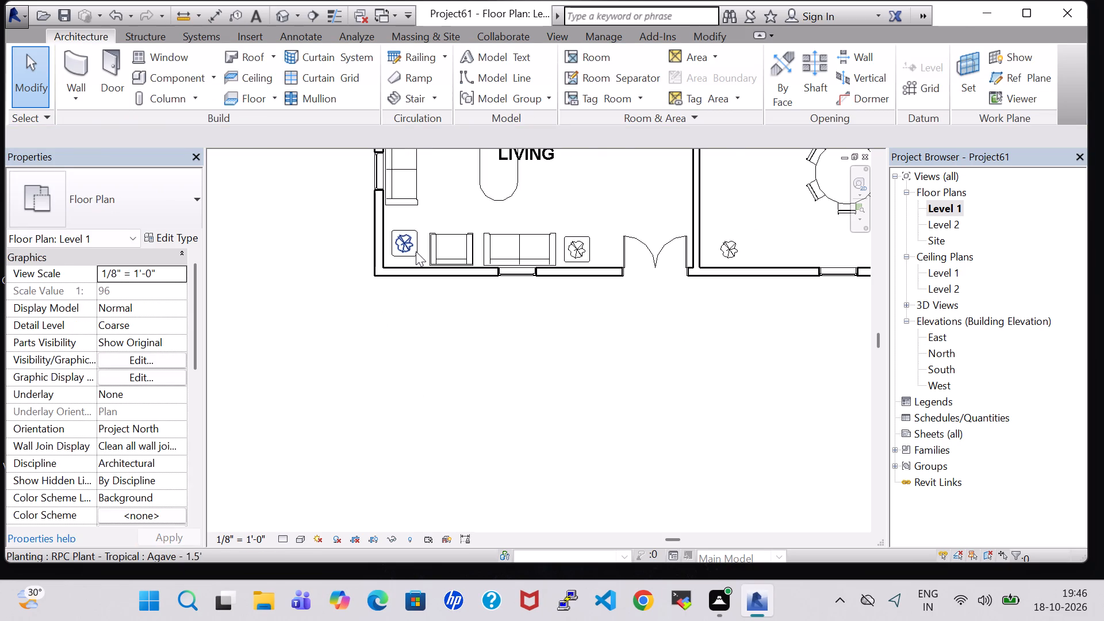
left_click(419, 250)
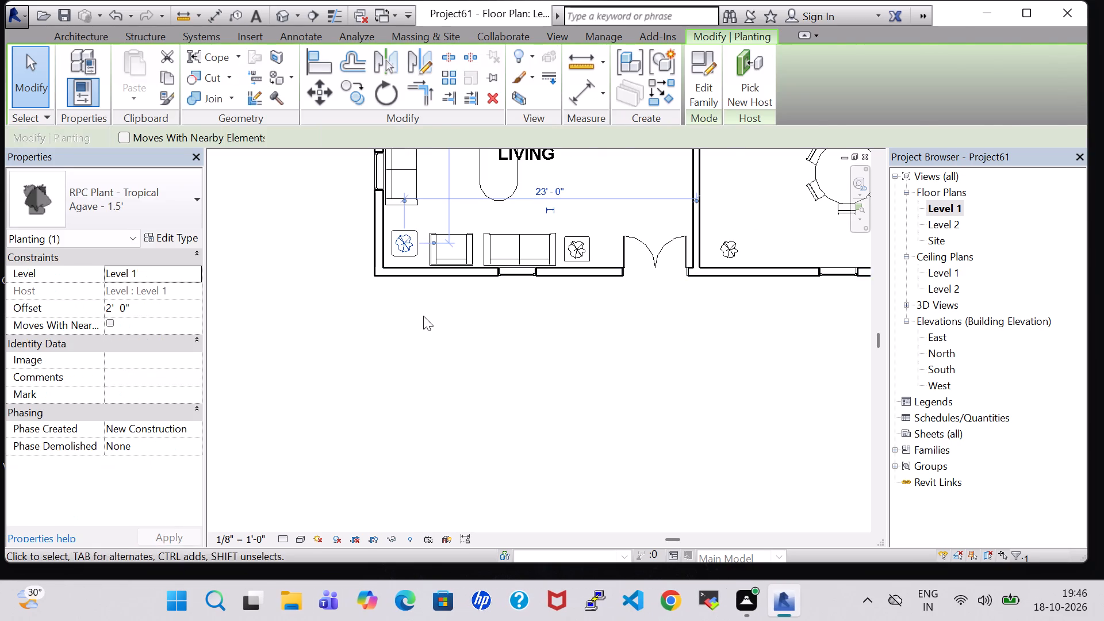
left_click(424, 319)
scroll(424, 256, "up", 4)
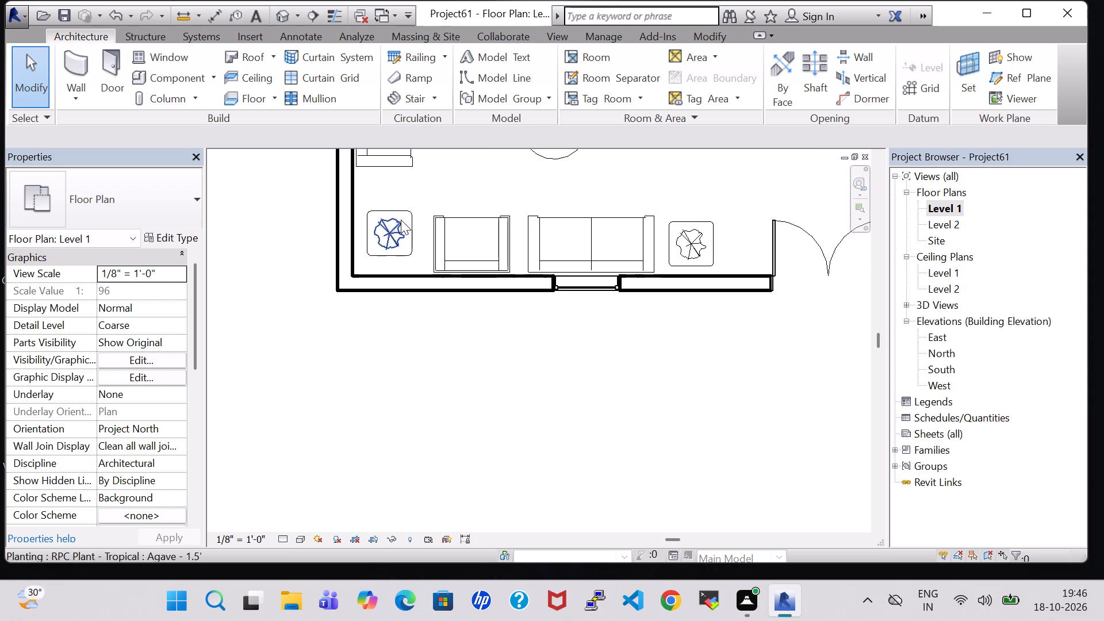
left_click(413, 222)
scroll(413, 222, "up", 1)
right_click(413, 222)
left_click(505, 311)
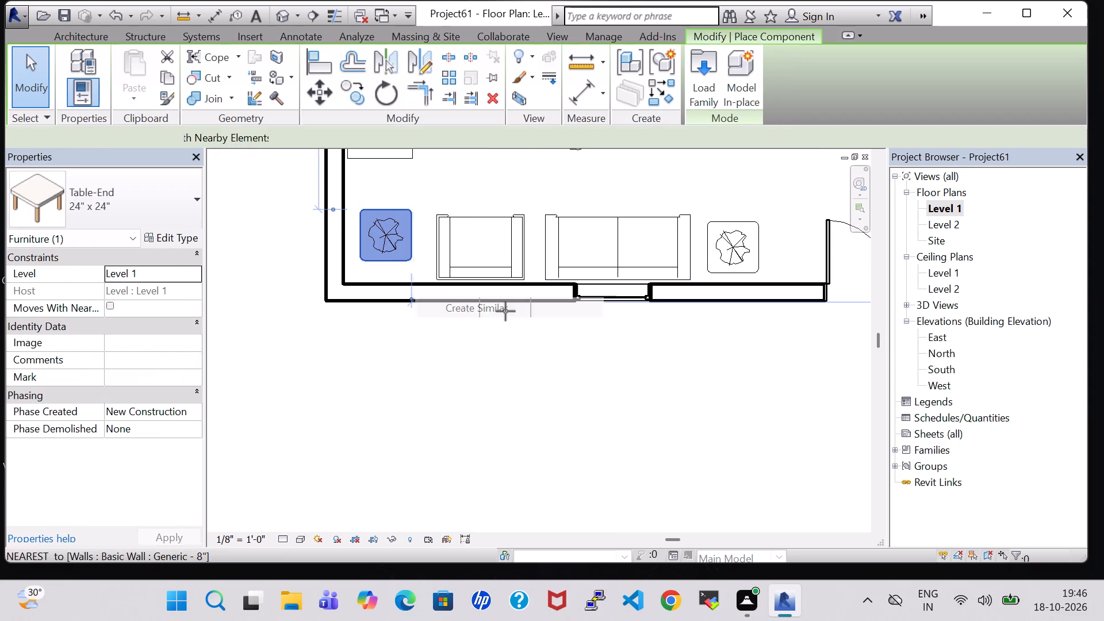
scroll(539, 338, "down", 2)
middle_click_drag(539, 339, 246, 389)
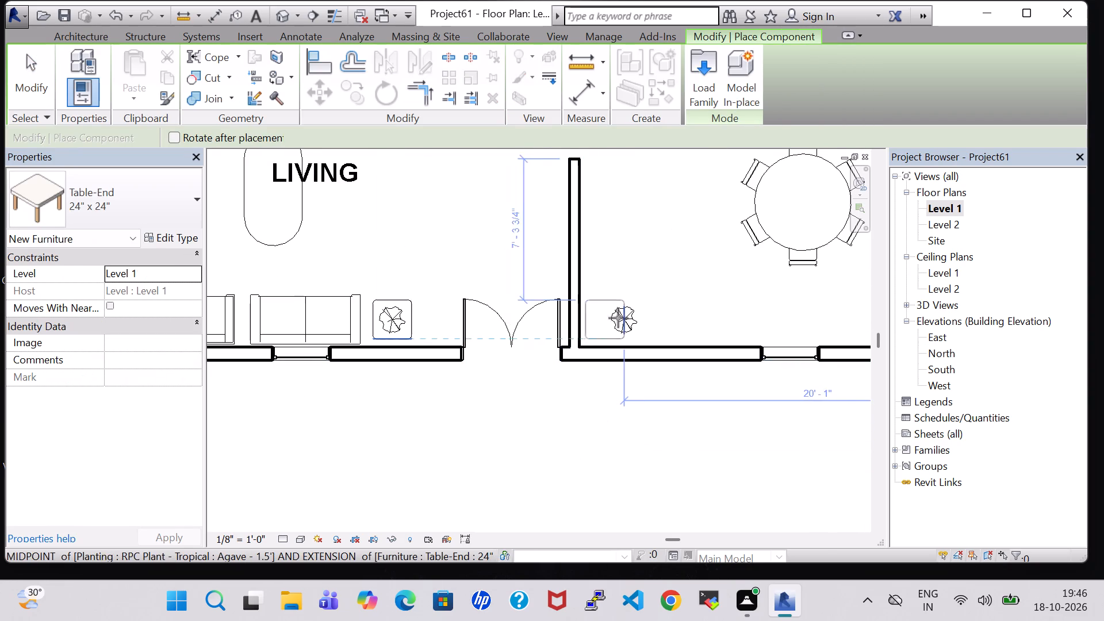
left_click(624, 317)
middle_click_drag(668, 316, 480, 328)
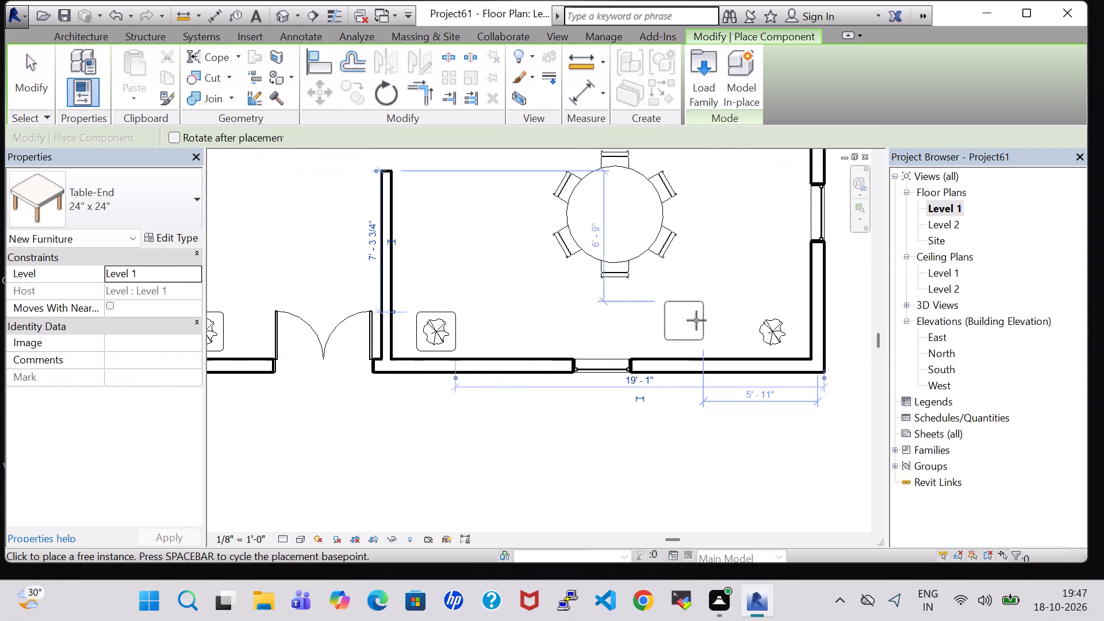
left_click(778, 328)
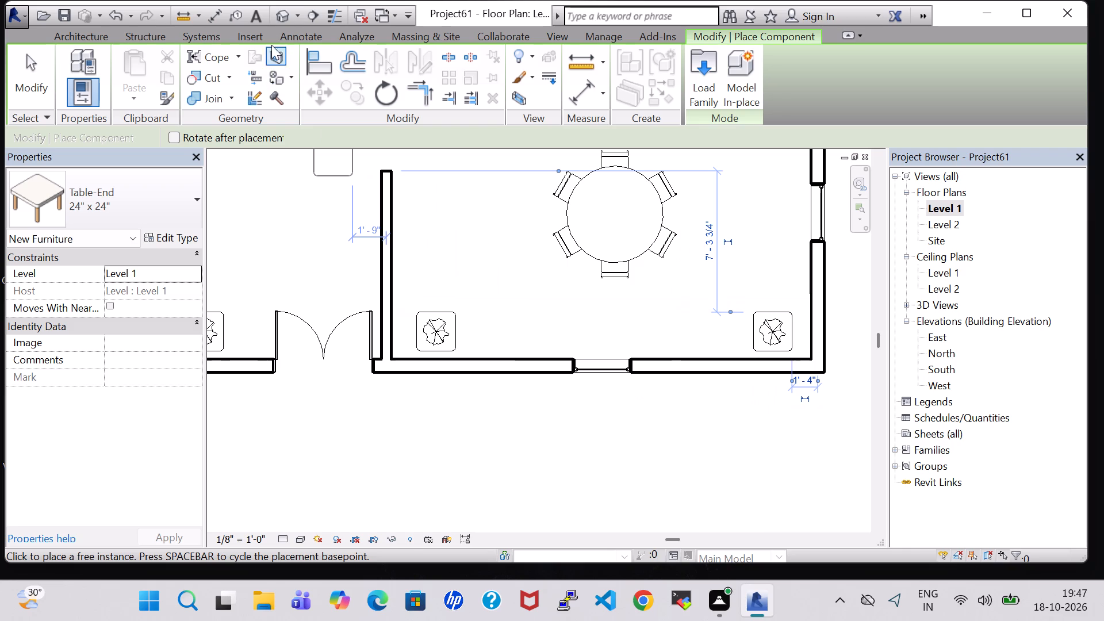
Open the 3D view and examine the dining table room's furniture and plants.
left_click(277, 21)
scroll(571, 420, "down", 2)
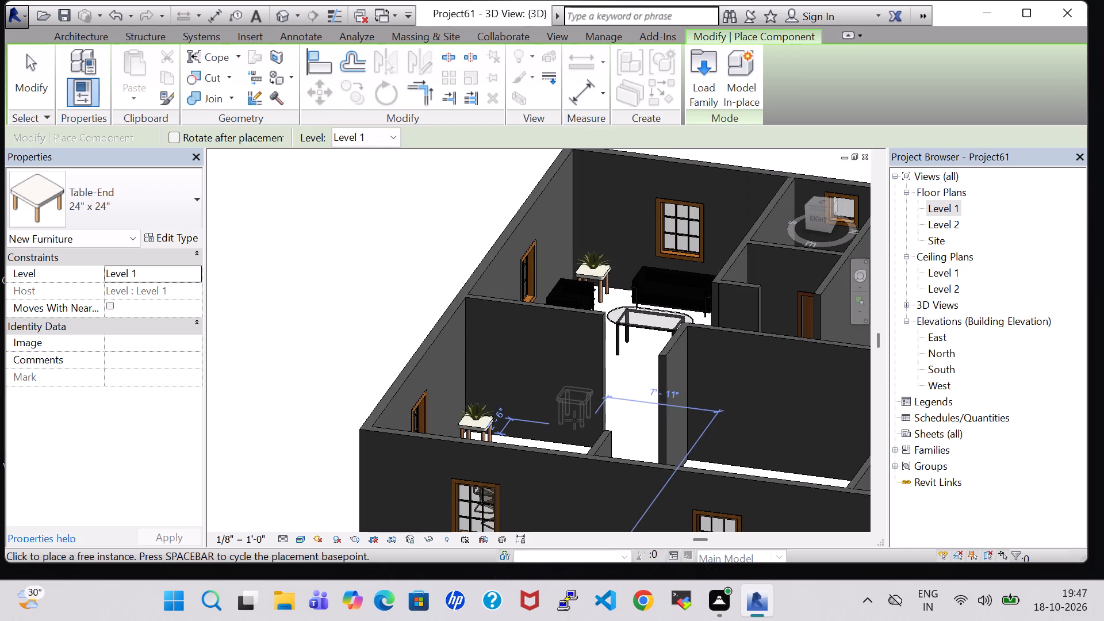
key("Escape")
middle_click_drag(649, 381, 606, 465, "shift")
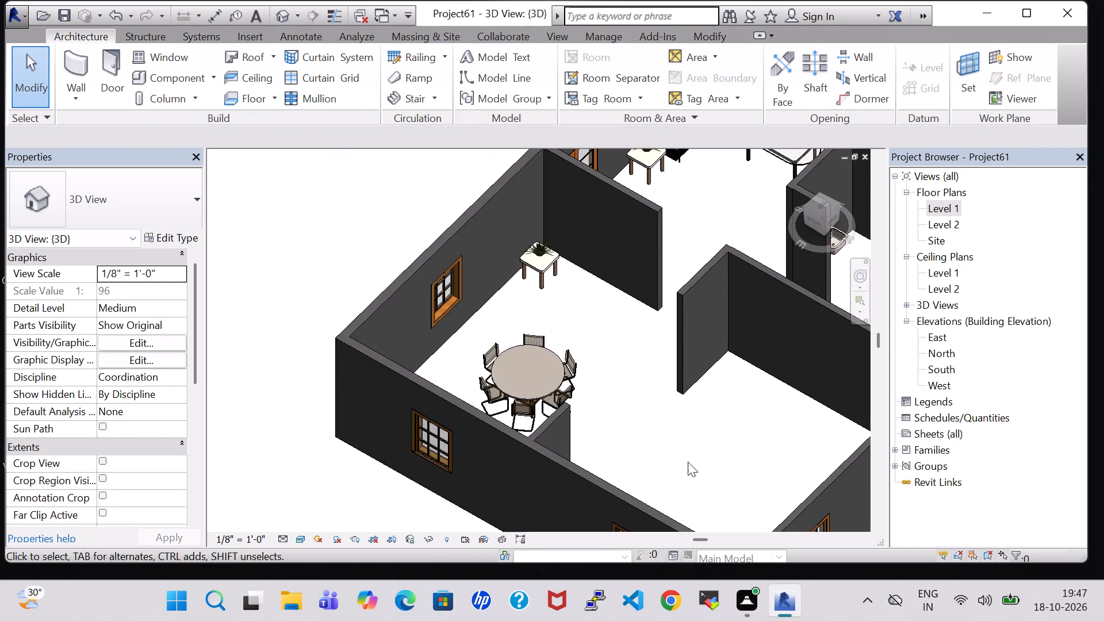
Examine the furnished rooms across the house in the 3D view and return to the Level 1 floor plan.
middle_click_drag(690, 463, 427, 263)
middle_click_drag(684, 348, 650, 404)
middle_click_drag(650, 407, 545, 324)
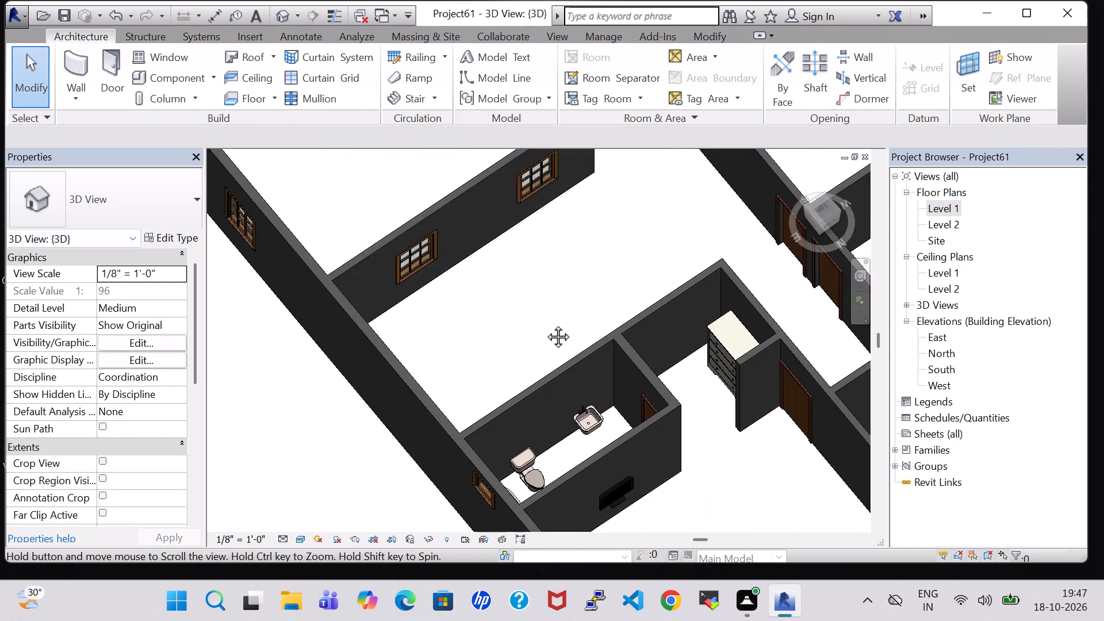
middle_click_drag(545, 324, 486, 223)
middle_click_drag(642, 399, 586, 375)
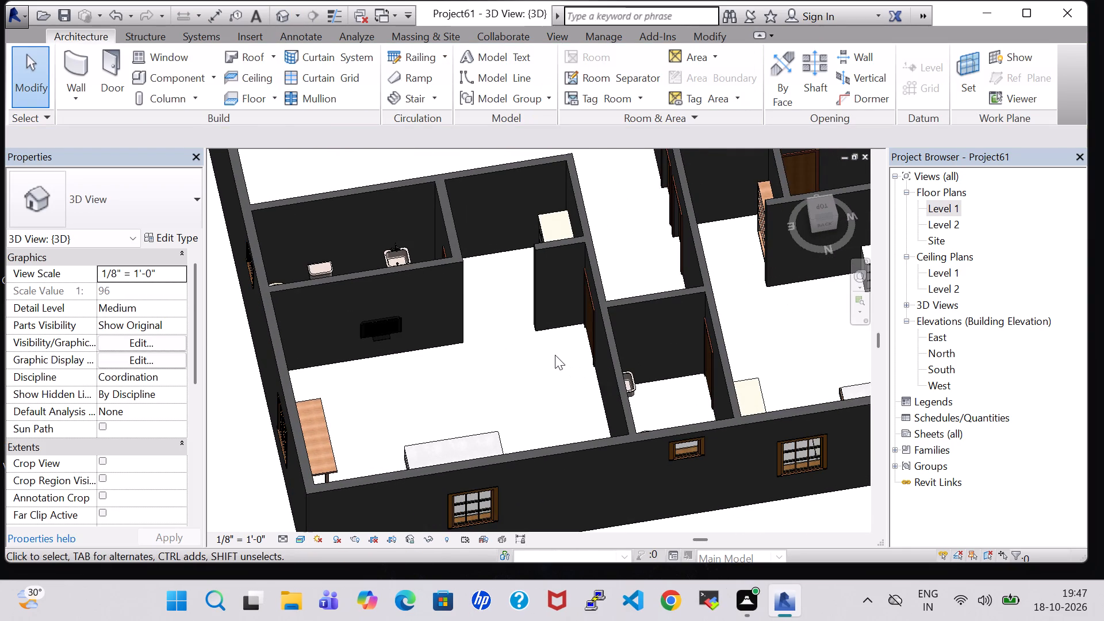
middle_click_drag(789, 330, 607, 344)
scroll(609, 344, "up", 1)
scroll(609, 344, "down", 3)
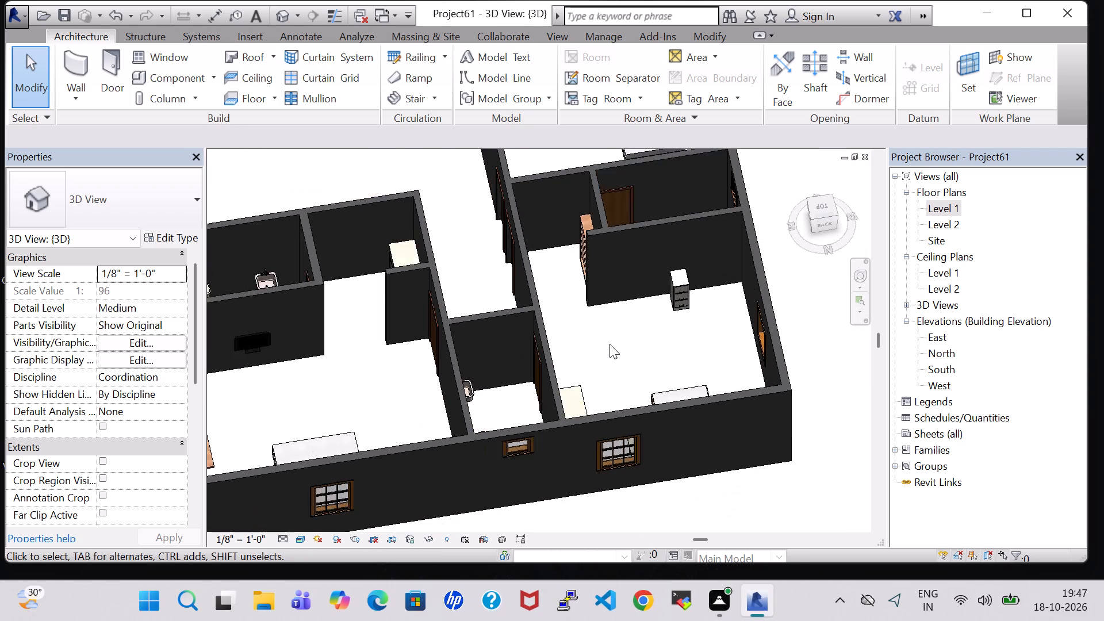
scroll(609, 344, "down", 1)
middle_click_drag(499, 262, 609, 579)
scroll(499, 262, "up", 1)
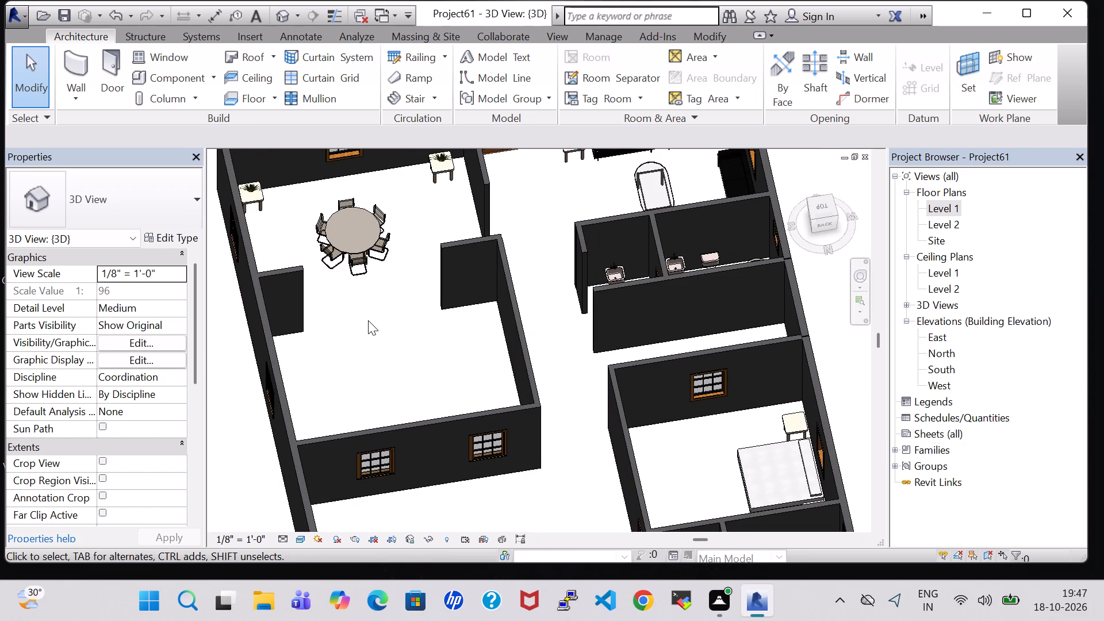
scroll(368, 320, "up", 1)
middle_click_drag(368, 320, 348, 317)
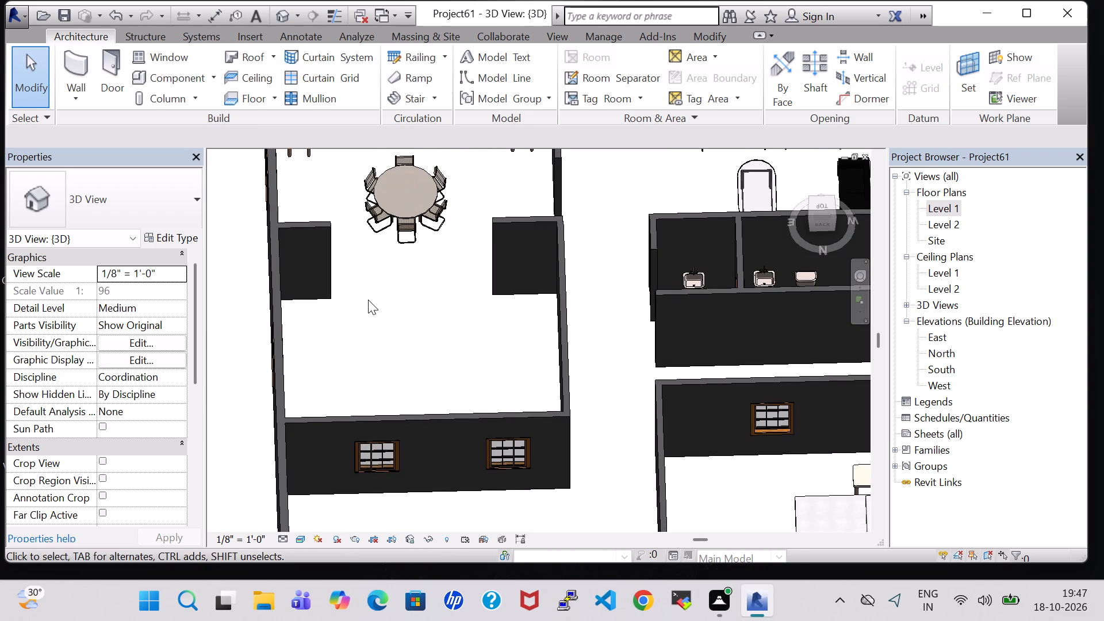
middle_click_drag(368, 300, 373, 396)
double_click(946, 215)
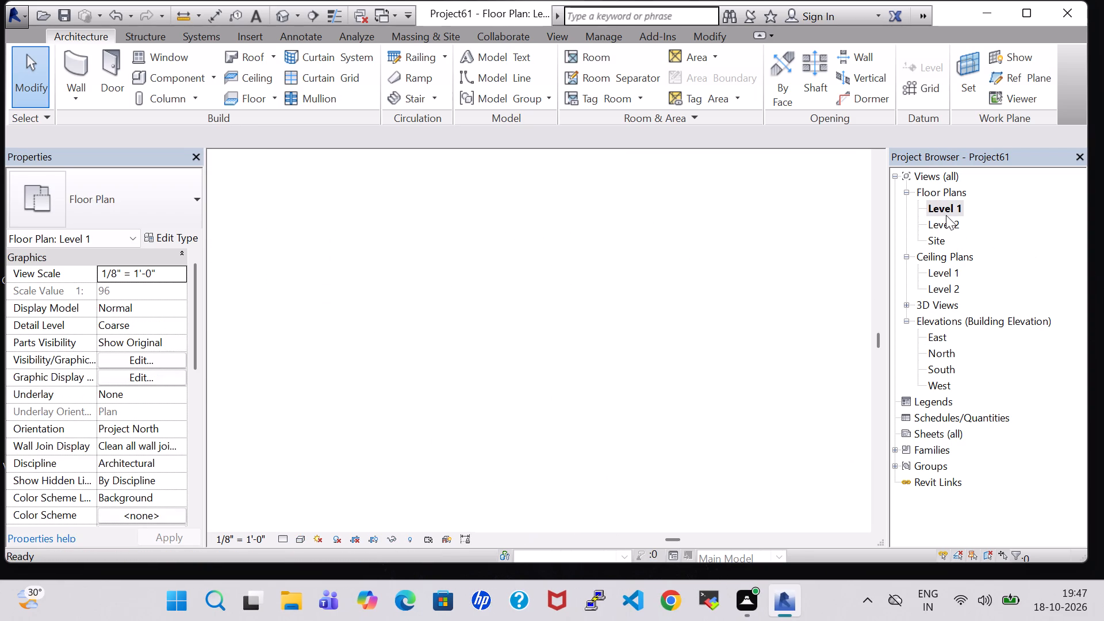
scroll(648, 457, "down", 5)
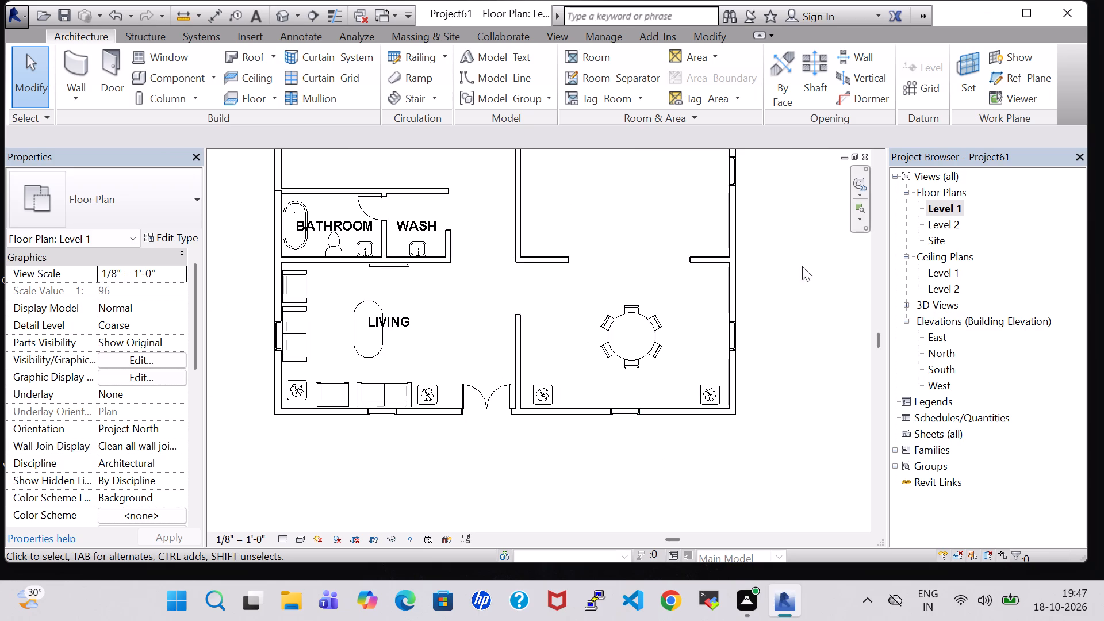
middle_click_drag(816, 261, 820, 436)
scroll(820, 434, "down", 3)
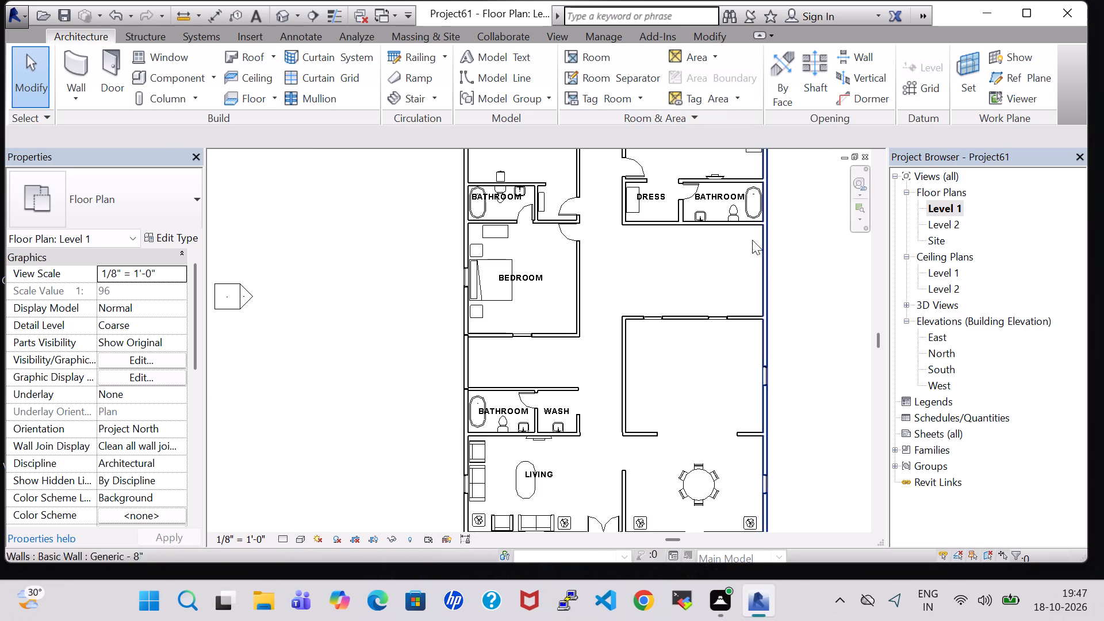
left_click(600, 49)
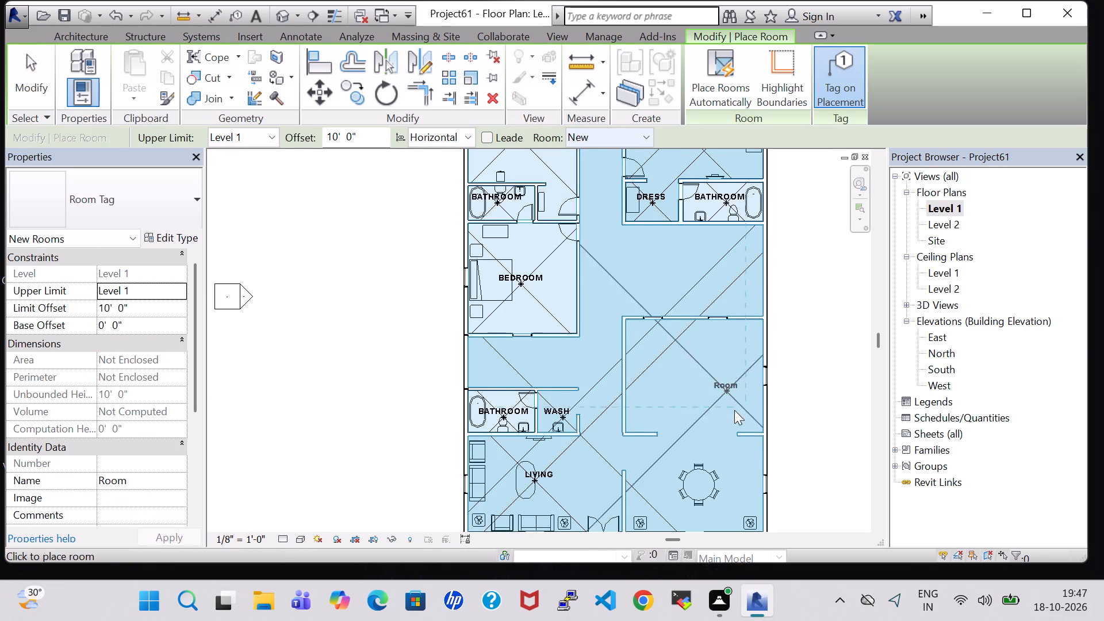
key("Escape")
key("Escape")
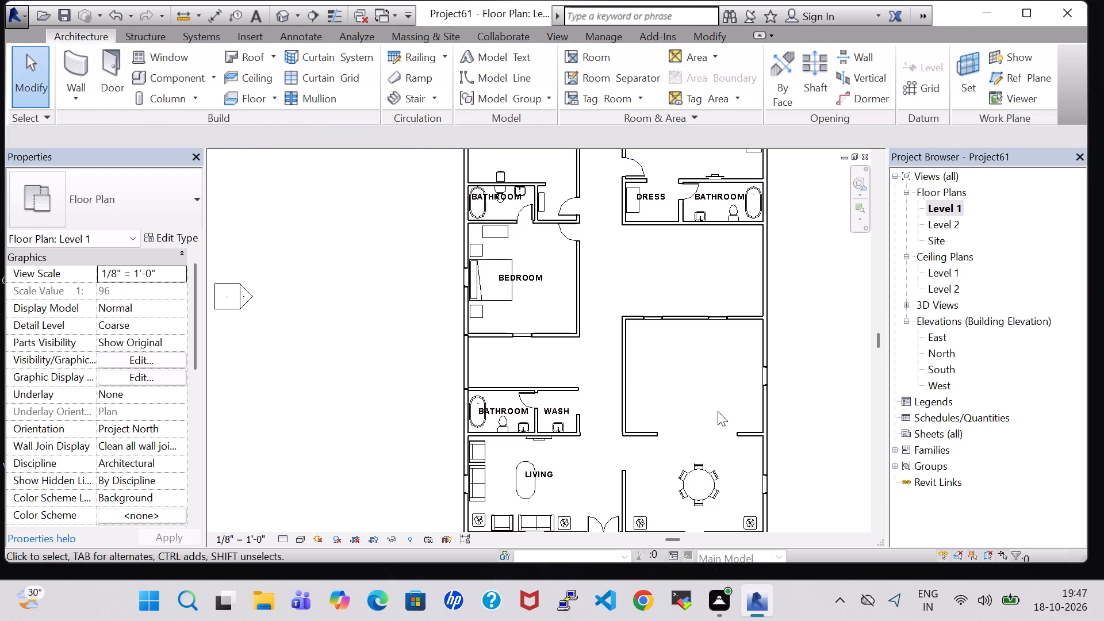
Load the Sink Kitchen-Island family from the Plumbing, Architectural, Fixtures, Sinks folder of the US Imperial library for component placement.
left_click(184, 84)
left_click(692, 83)
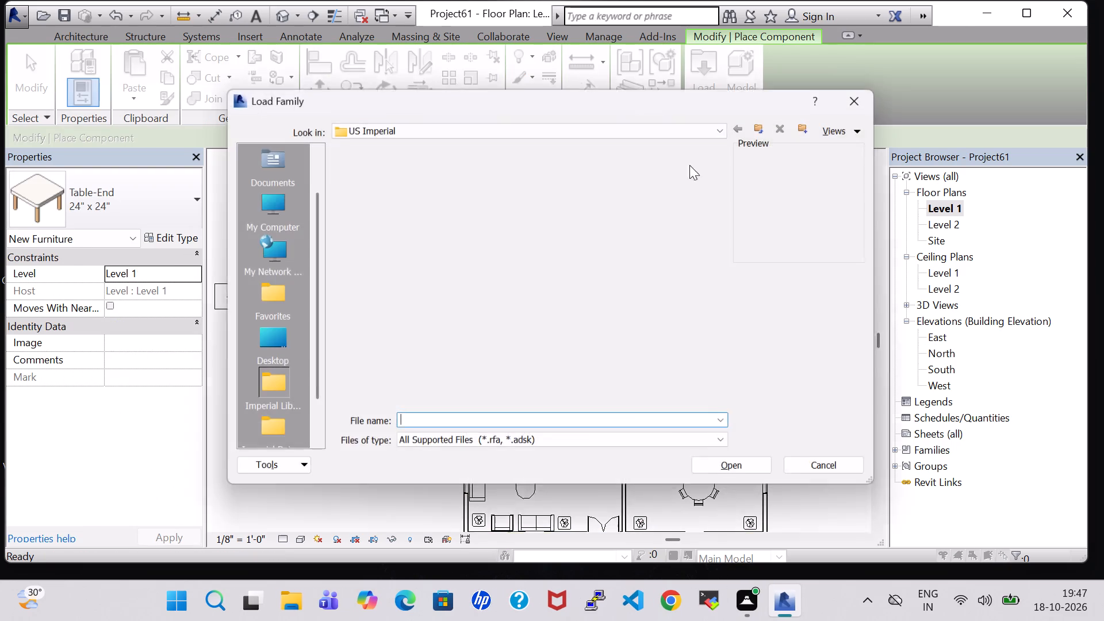
double_click(646, 376)
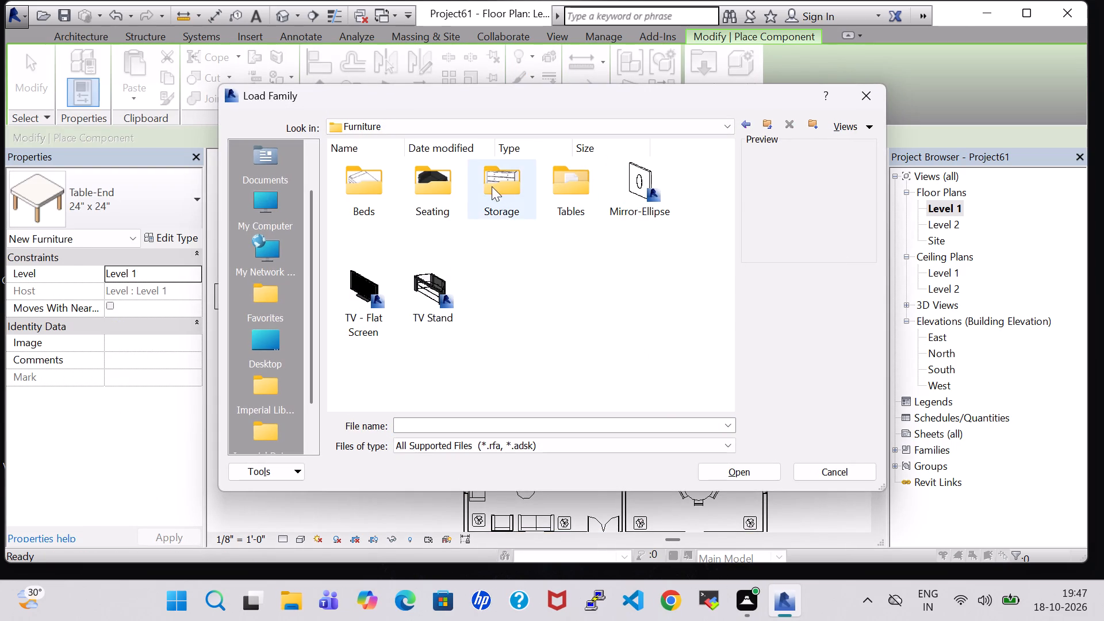
left_click(745, 119)
left_click(639, 288)
key("p")
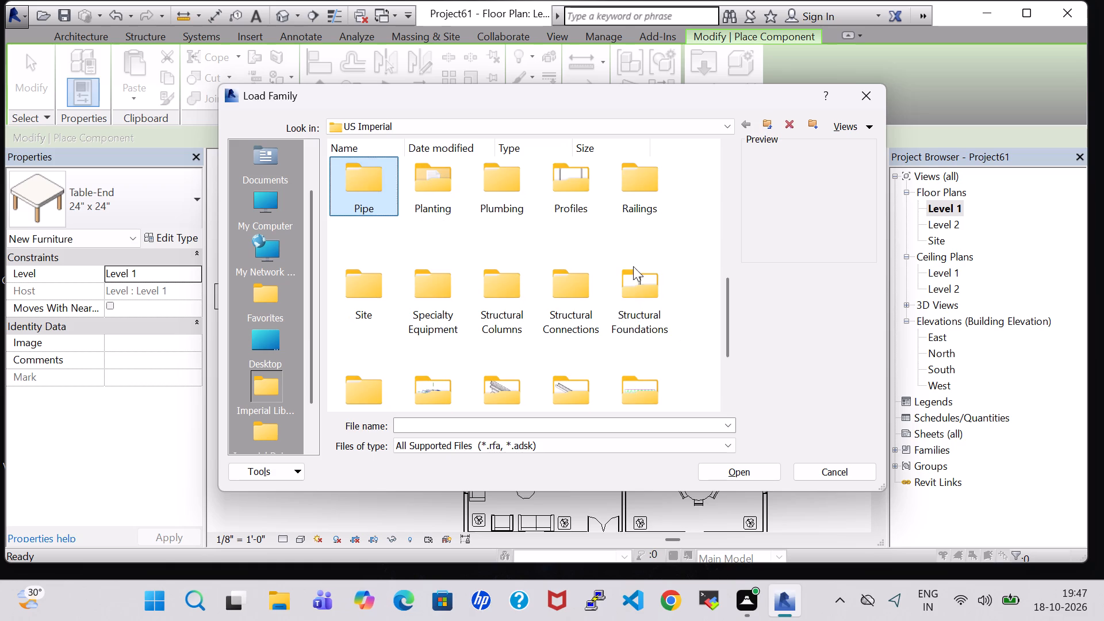
double_click(507, 193)
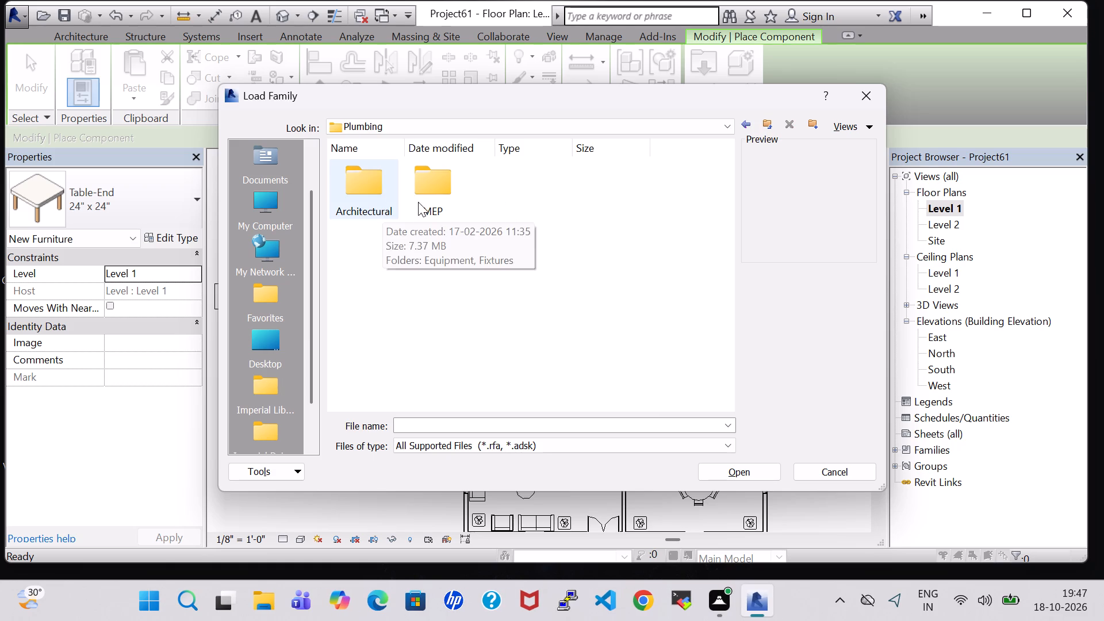
double_click(366, 197)
double_click(439, 203)
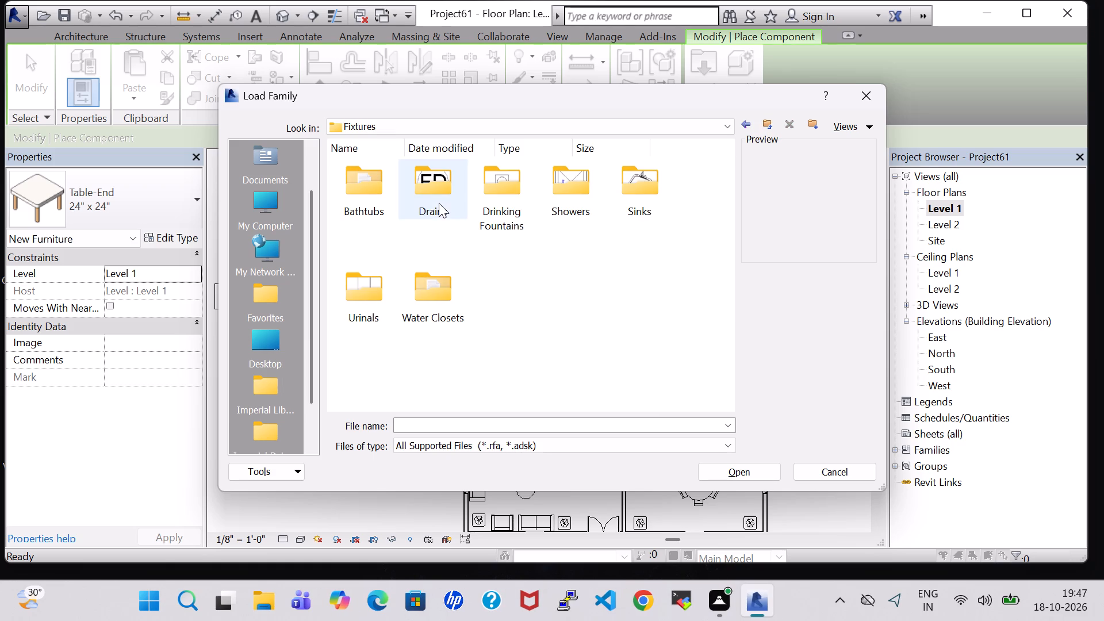
double_click(632, 192)
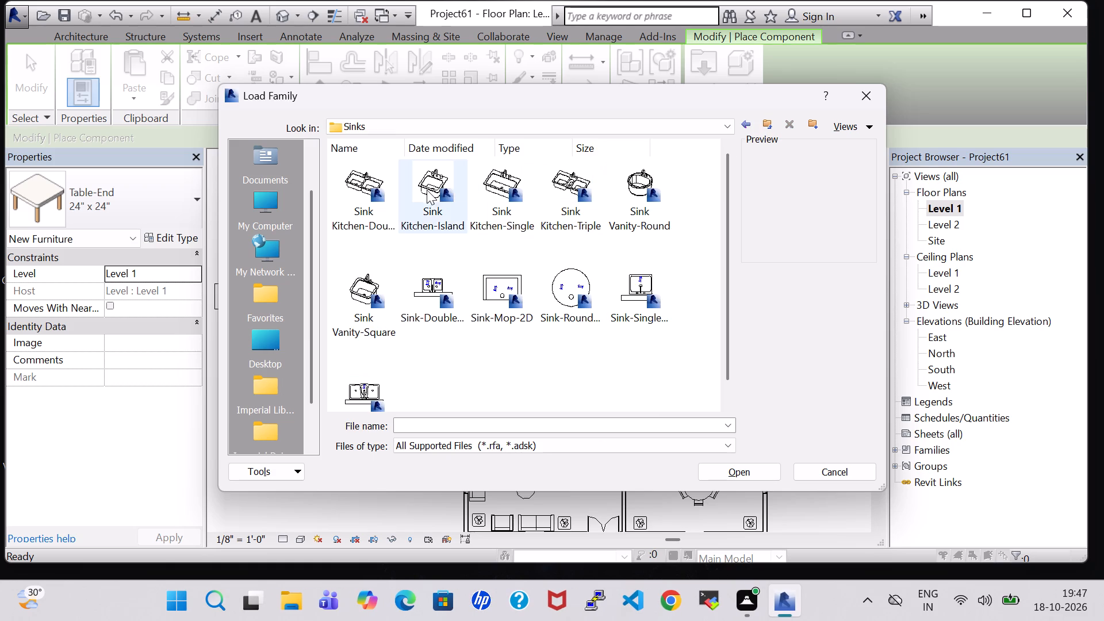
left_click(425, 197)
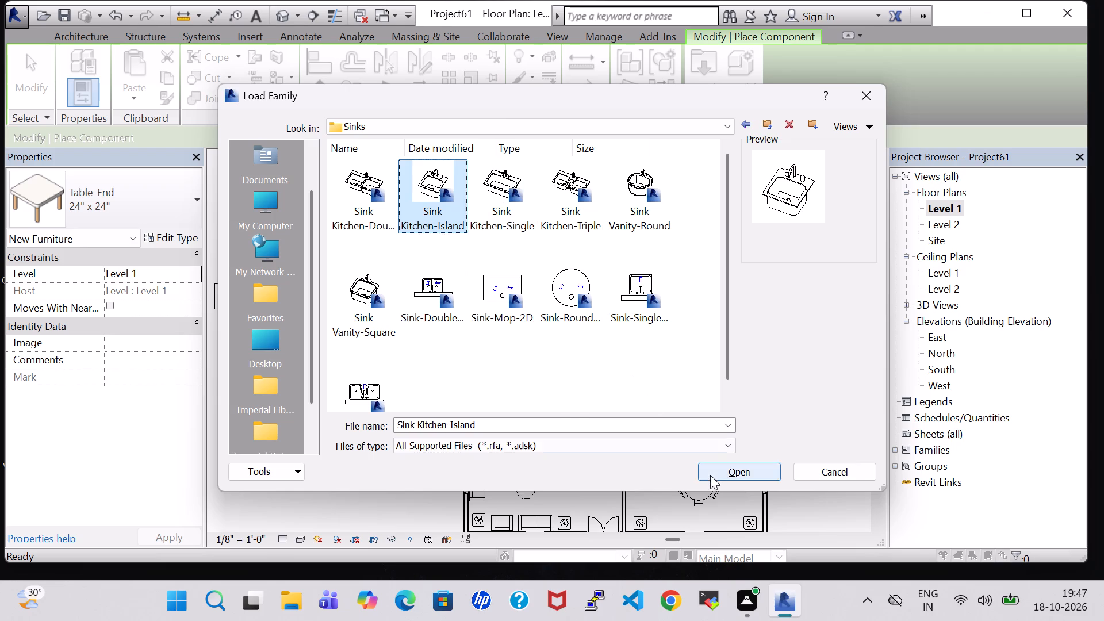
left_click(710, 475)
Place the 18" x 18" kitchen-island sink, rotated with its faucet facing east, against the dining room's east wall just south of the partition.
scroll(725, 462, "up", 5)
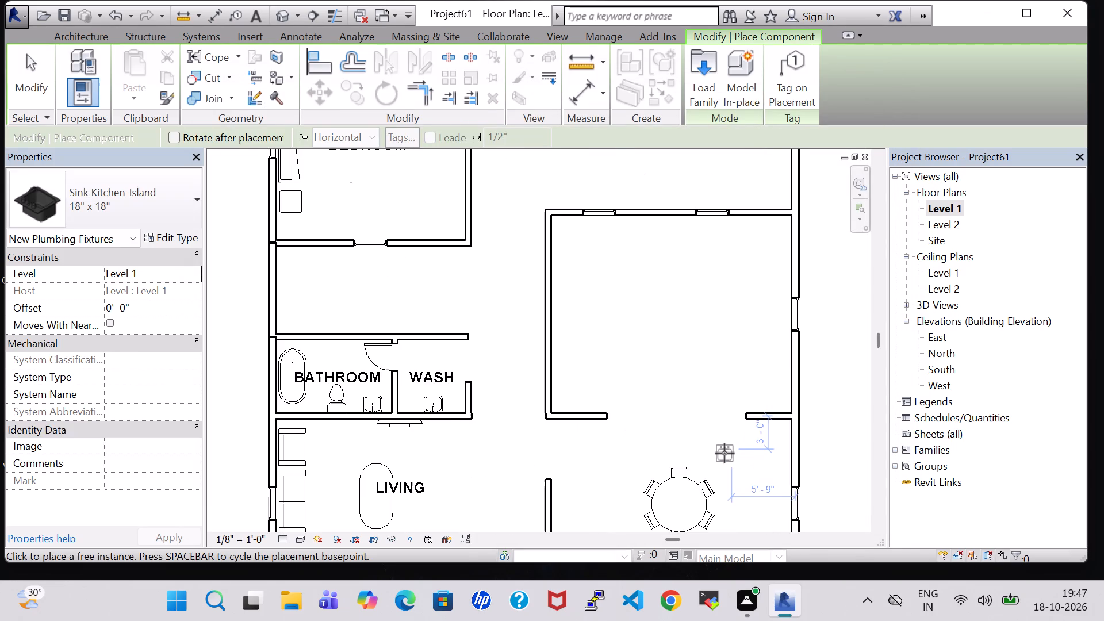
key("space")
key("space")
key("space")
scroll(724, 453, "up", 6)
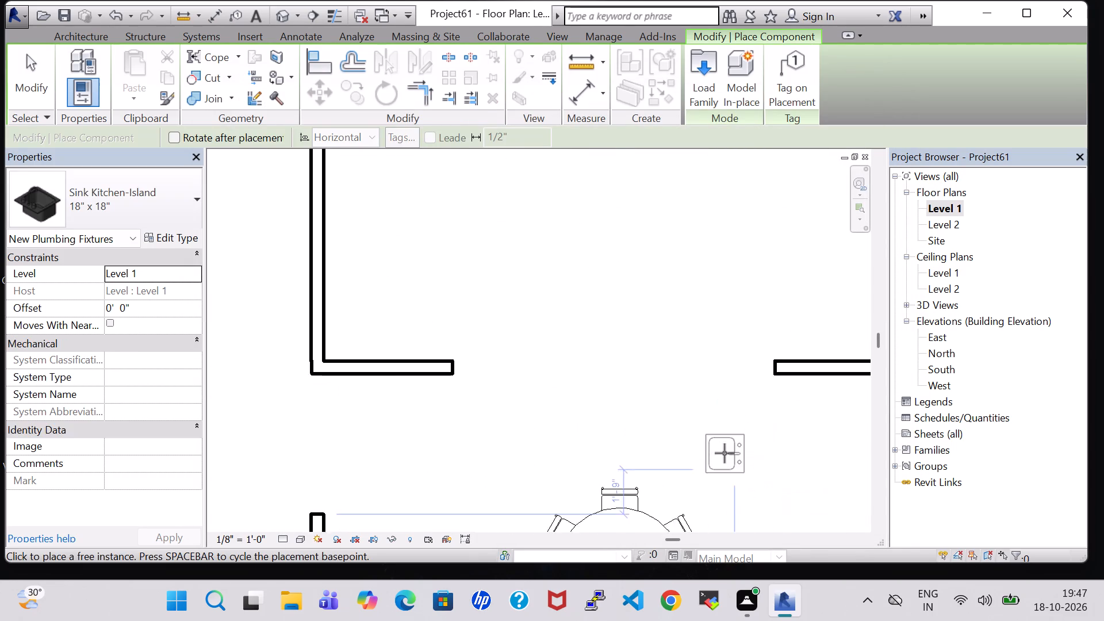
scroll(779, 455, "up", 1)
middle_click_drag(779, 455, 631, 432)
left_click(741, 423)
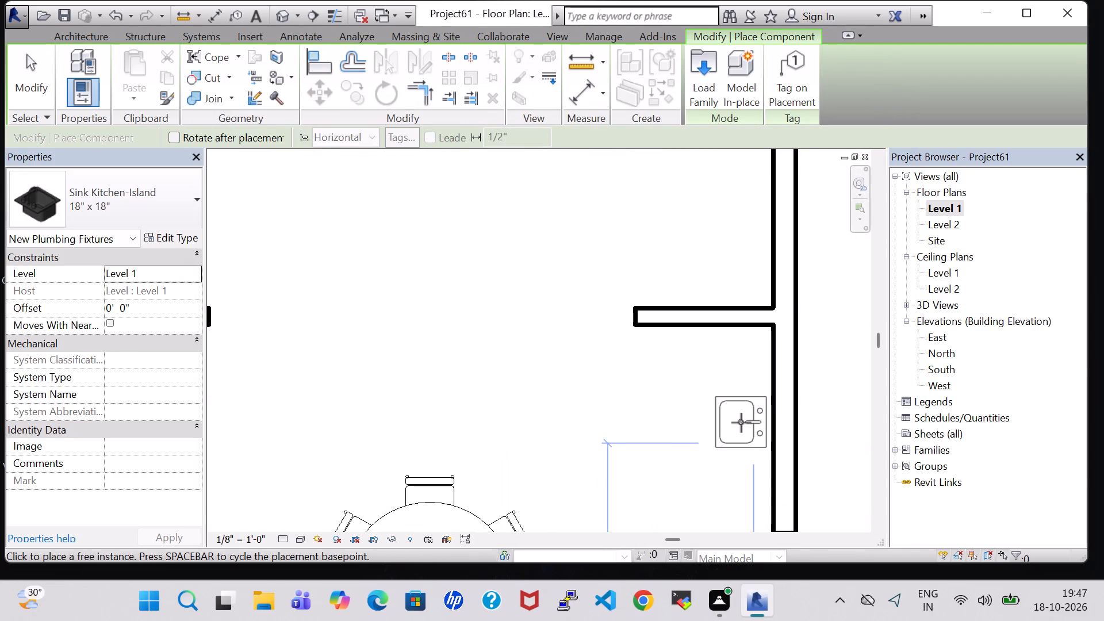
key("Escape")
key("Escape")
left_click(741, 423)
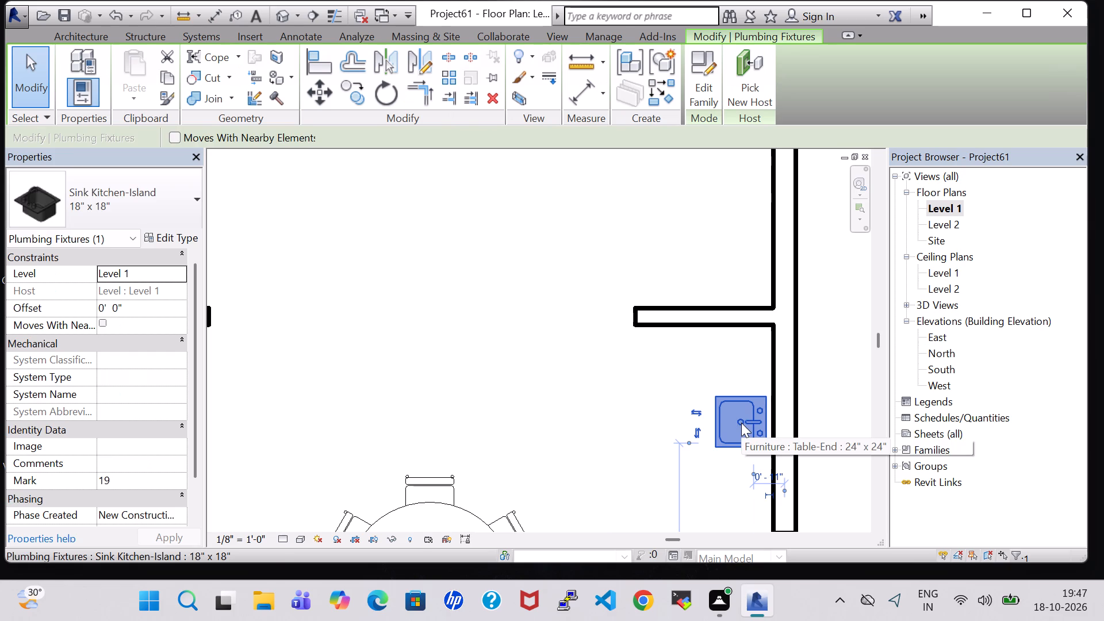
key("Right")
key("Right")
left_click(830, 412)
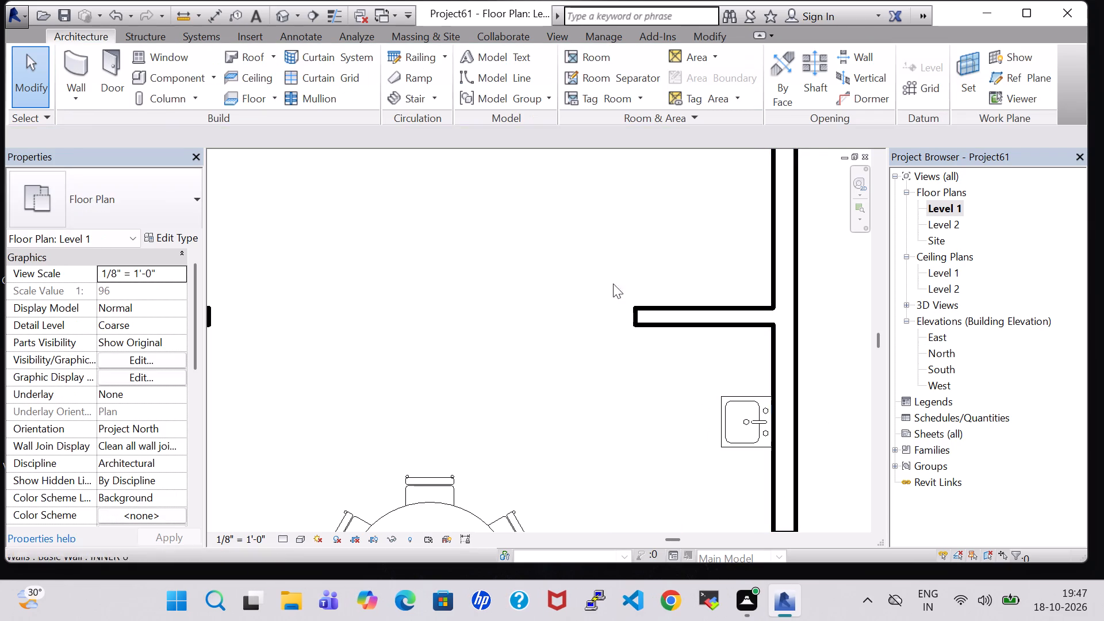
Open the 3D view and examine the new sink on the dining room's outer wall.
left_click(281, 15)
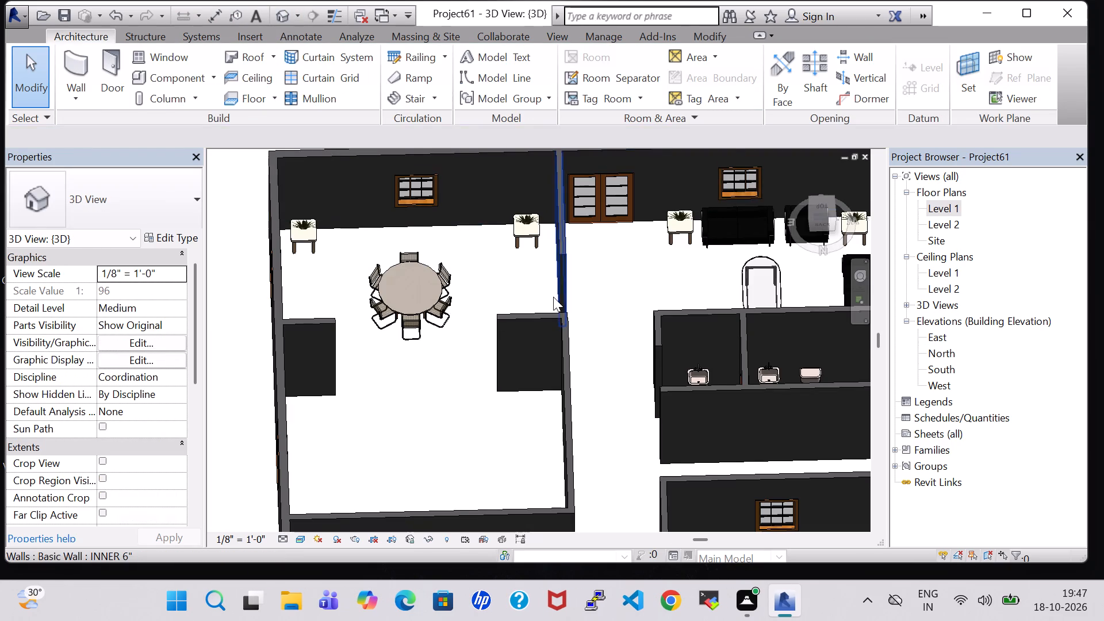
scroll(555, 307, "down", 2)
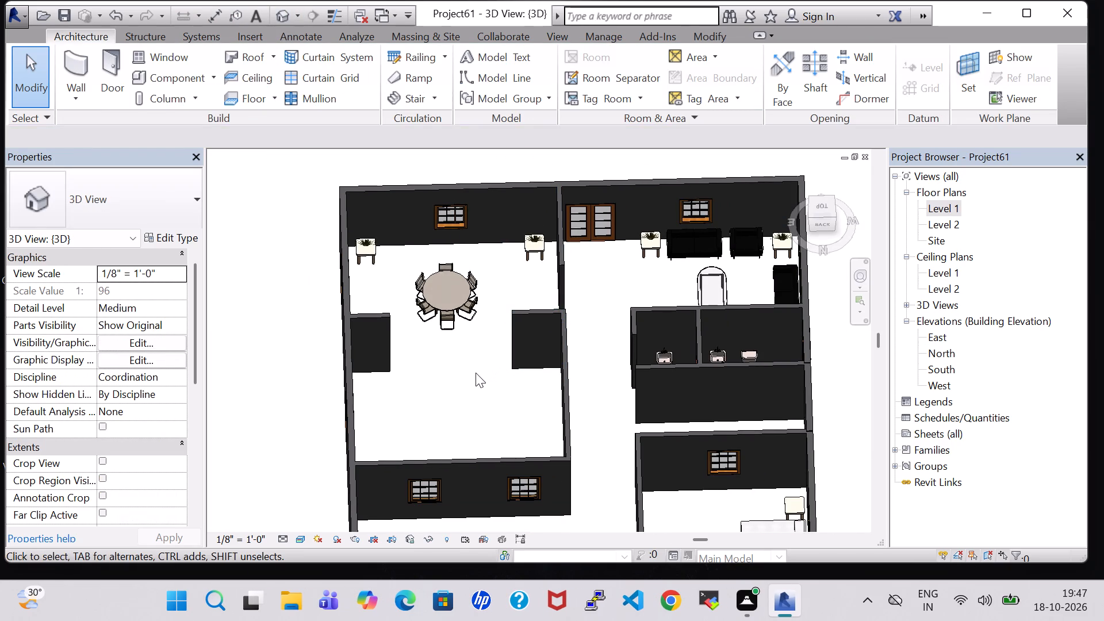
middle_click_drag(426, 342, 358, 338, "shift")
middle_click_drag(565, 333, 523, 280)
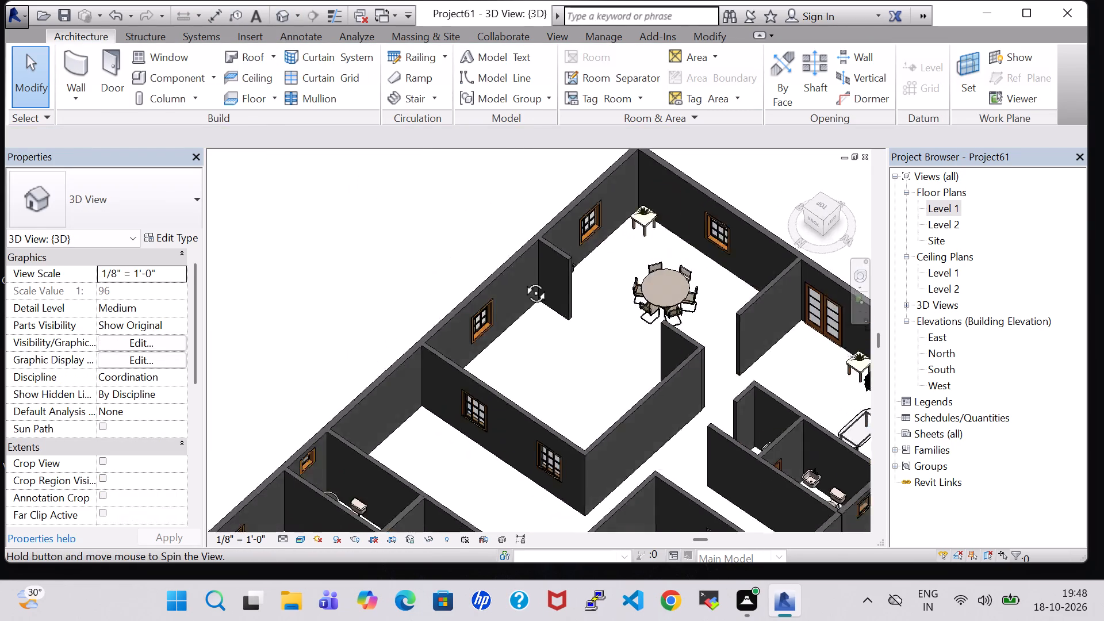
middle_click_drag(523, 280, 519, 259)
scroll(519, 262, "up", 1, "shift")
middle_click_drag(643, 359, 597, 351)
scroll(672, 346, "up", 6)
middle_click_drag(683, 339, 549, 339)
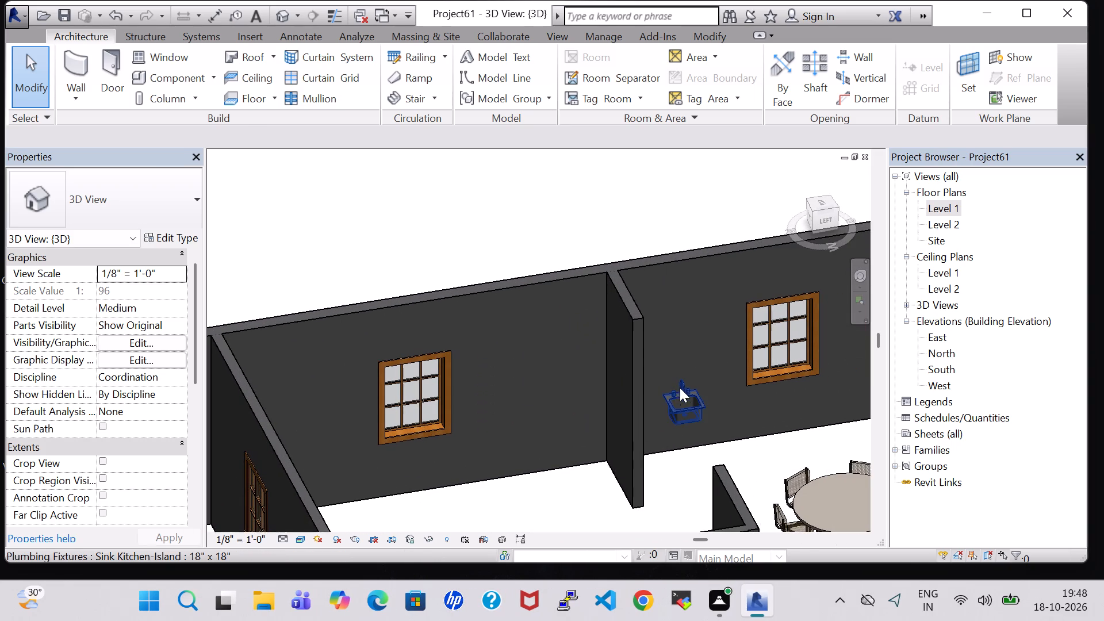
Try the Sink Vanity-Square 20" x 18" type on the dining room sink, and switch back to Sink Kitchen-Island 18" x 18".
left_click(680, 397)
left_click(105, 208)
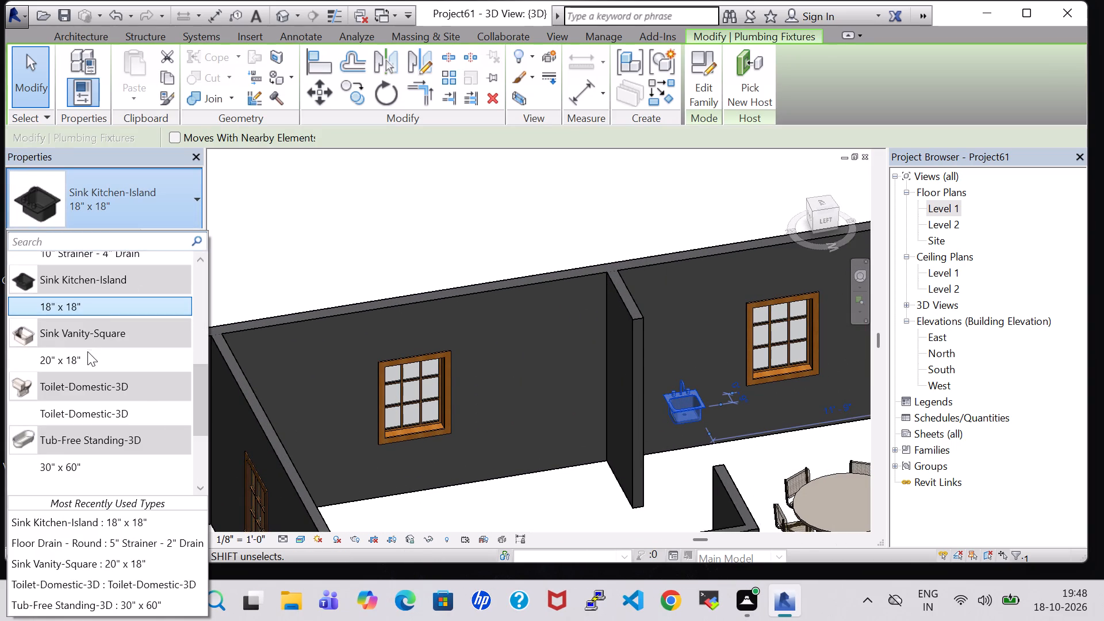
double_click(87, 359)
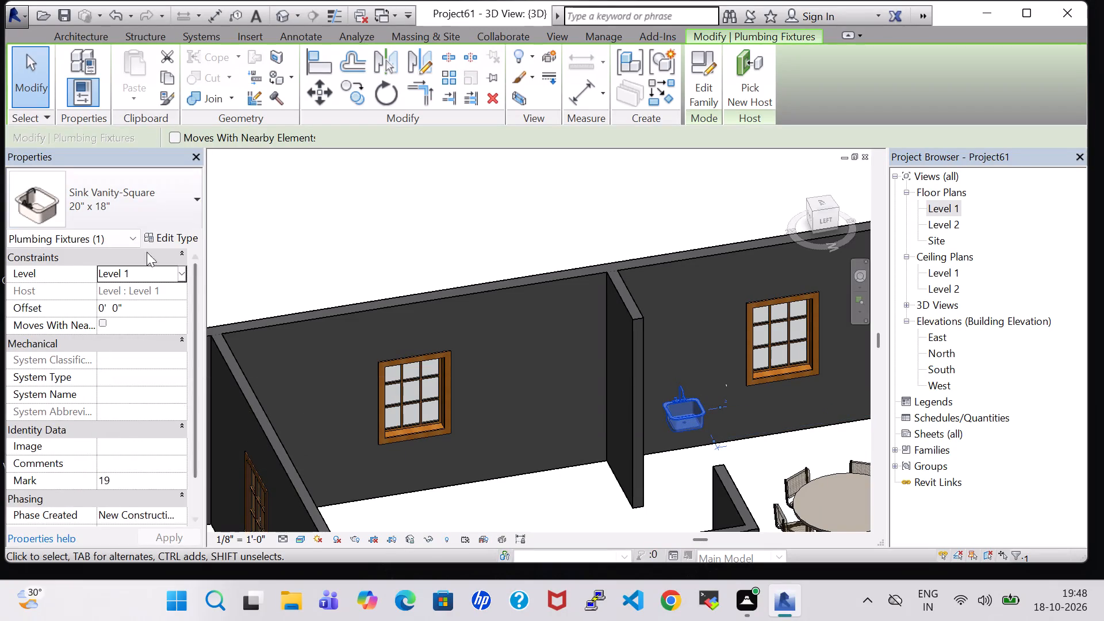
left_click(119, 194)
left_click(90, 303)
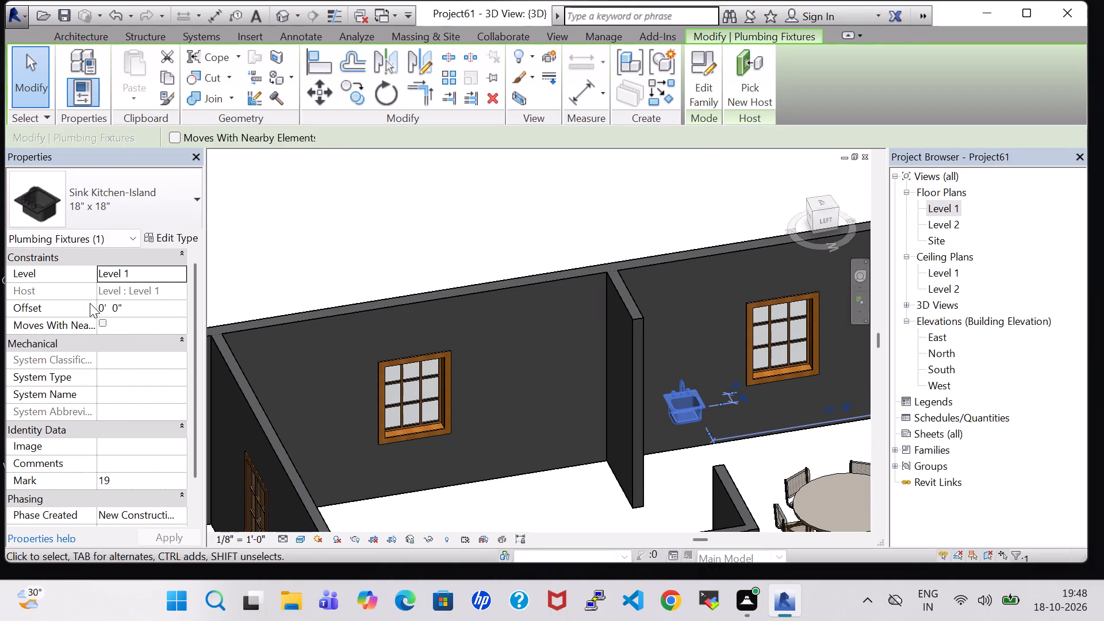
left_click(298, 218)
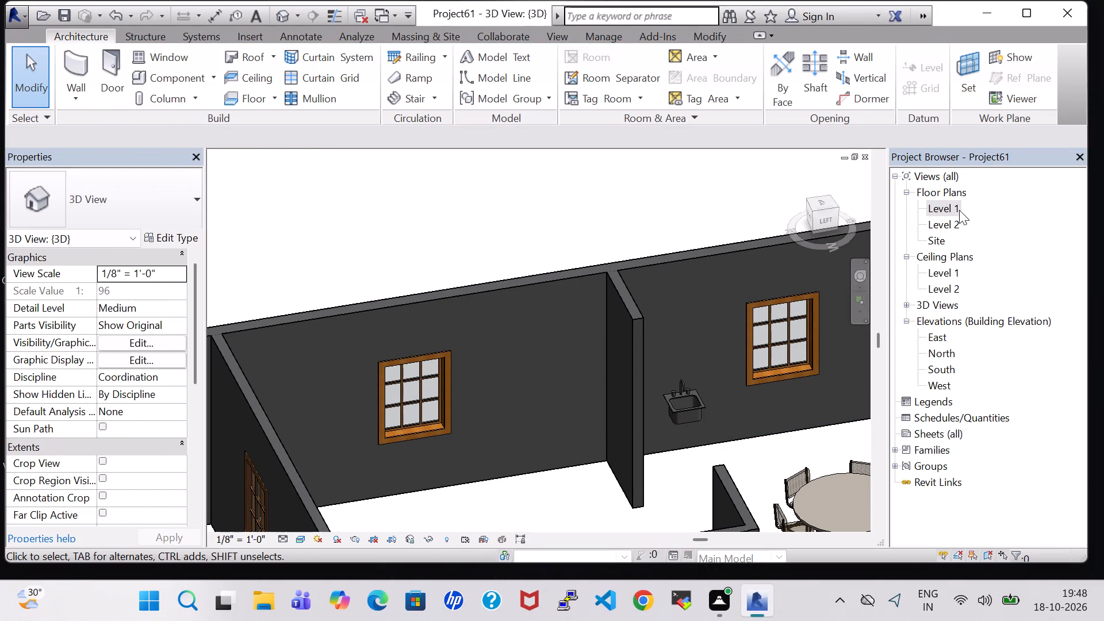
In the Level 1 floor plan, place a tagged room over the dining table, accepting the shared enclosed region.
double_click(936, 206)
scroll(639, 286, "down", 4)
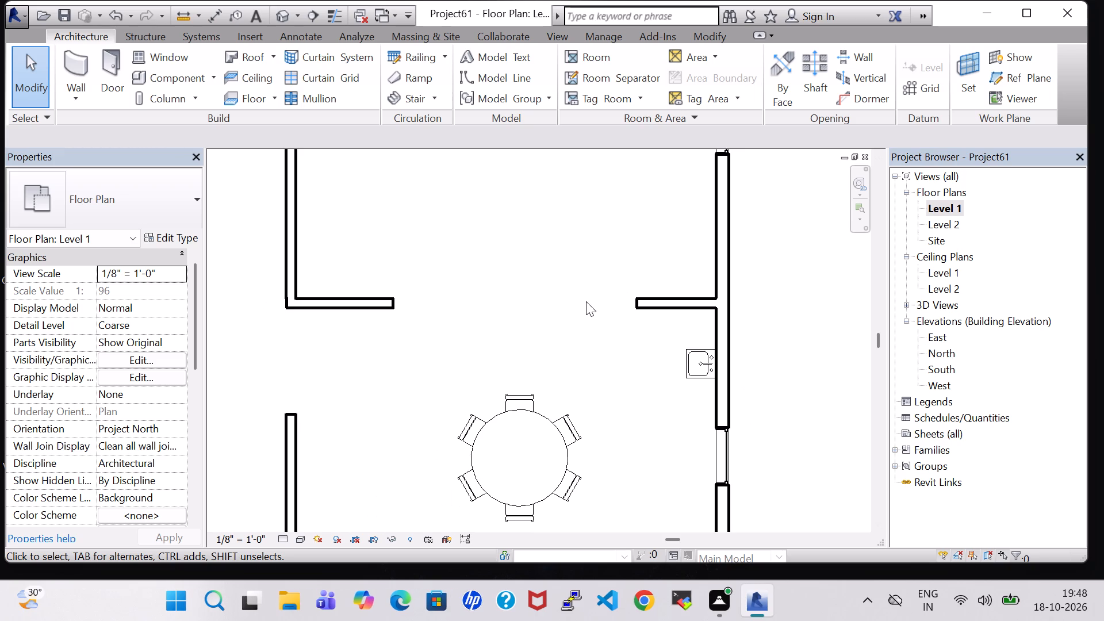
scroll(559, 331, "down", 1)
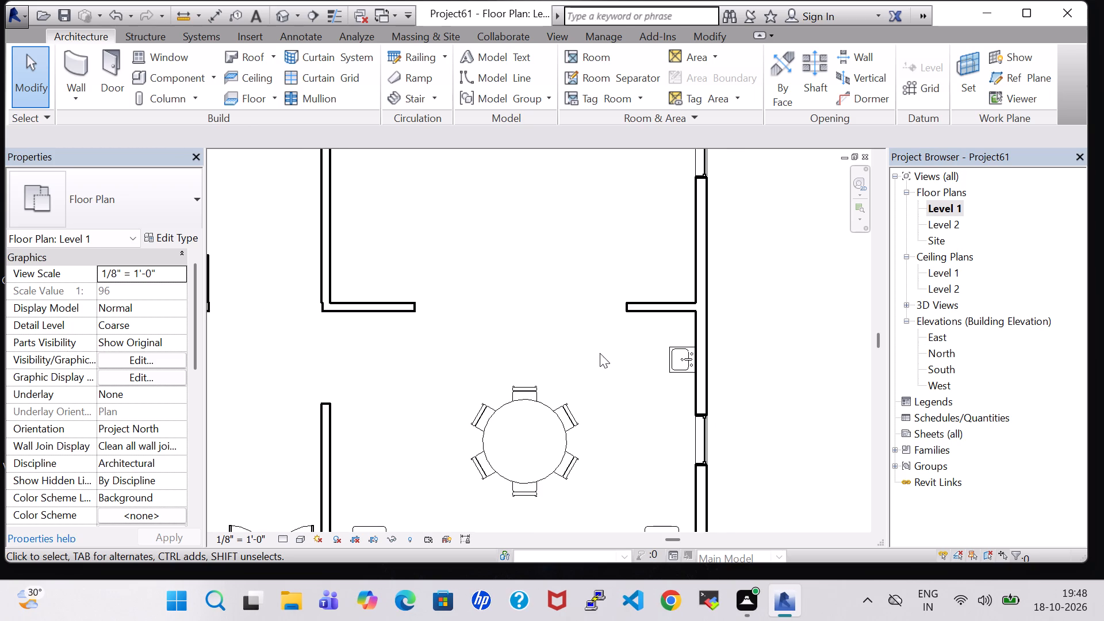
scroll(600, 353, "down", 3)
middle_click_drag(534, 318, 532, 417)
scroll(539, 379, "down", 3)
left_click(588, 53)
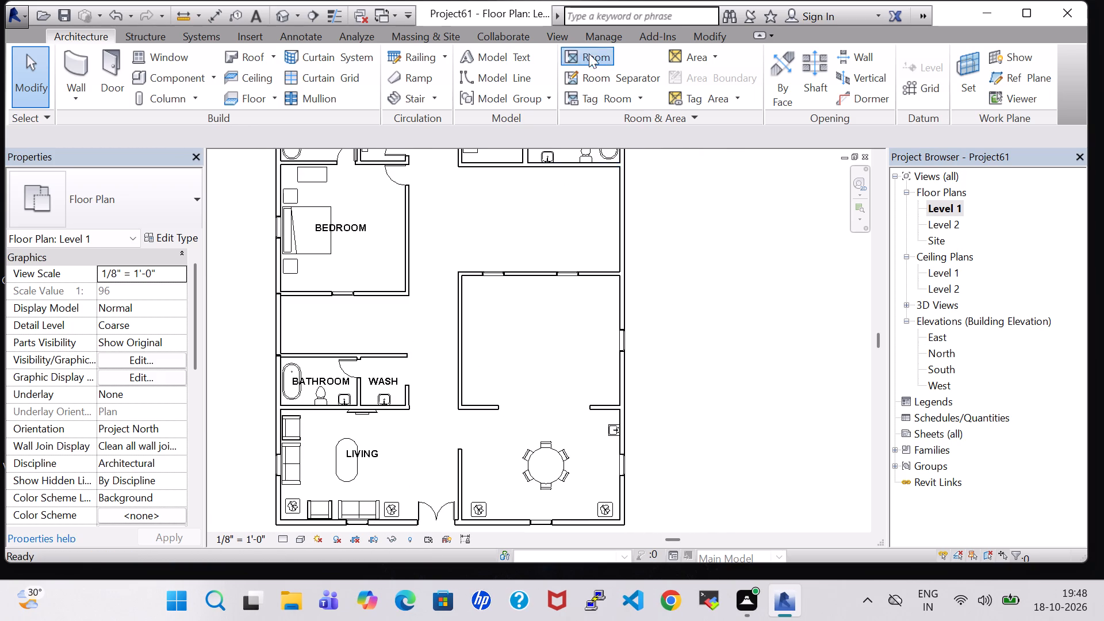
left_click(542, 466)
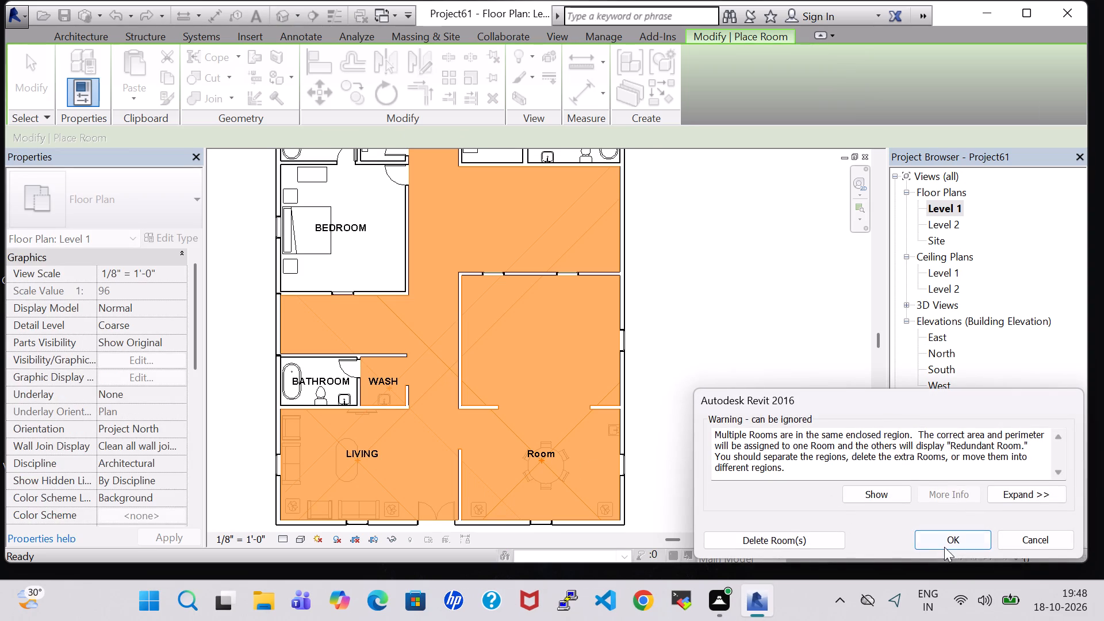
left_click(944, 546)
key("Escape")
key("Escape")
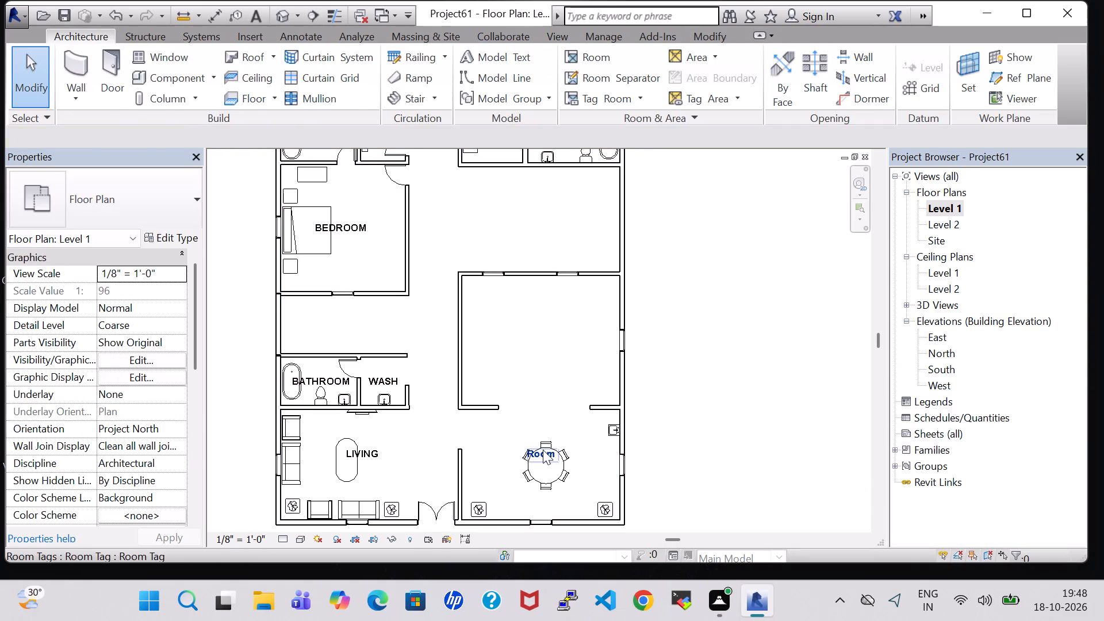
Rename the new room tag as DINING and nudge it down and slightly east onto the centre of the dining table.
double_click(543, 450)
key("BackSpace")
type("DINING")
key("Return")
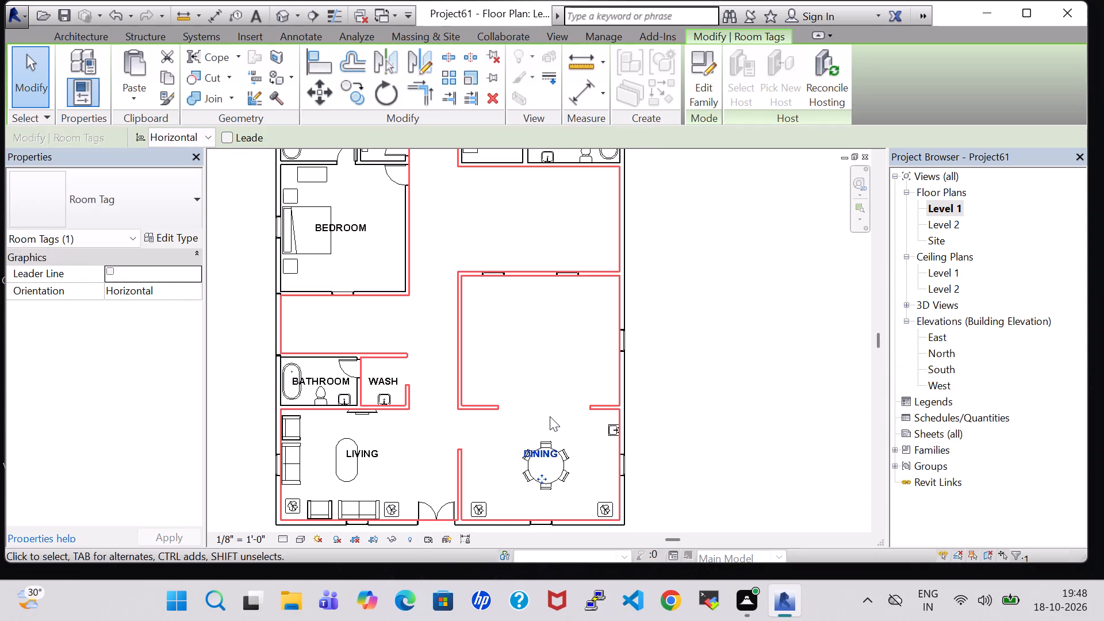
key("Down")
key("Down")
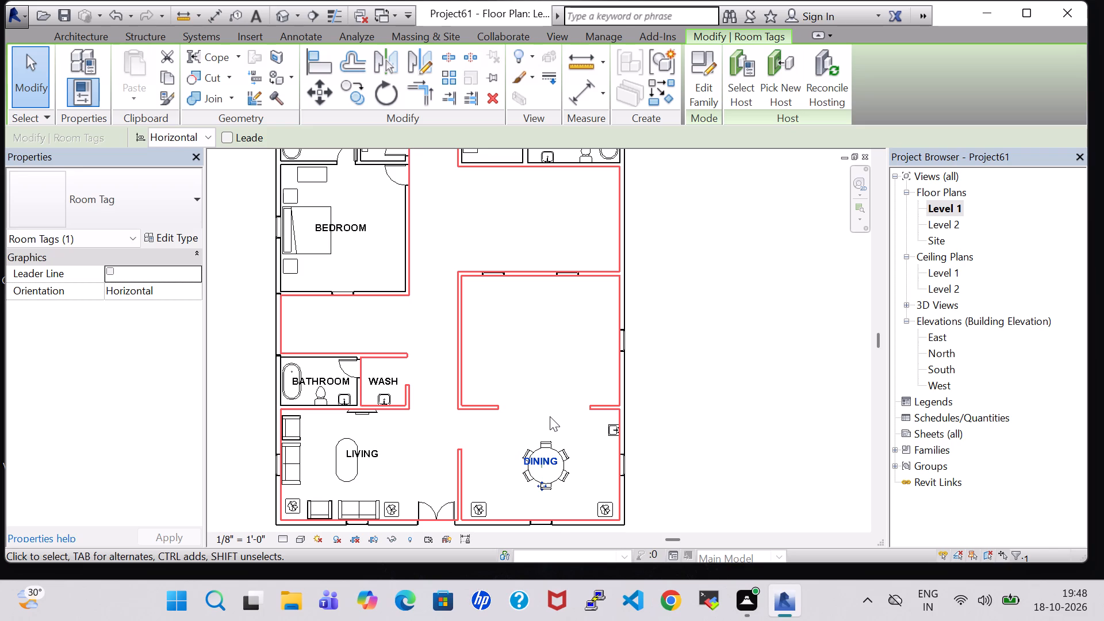
key("Right")
left_click(769, 352)
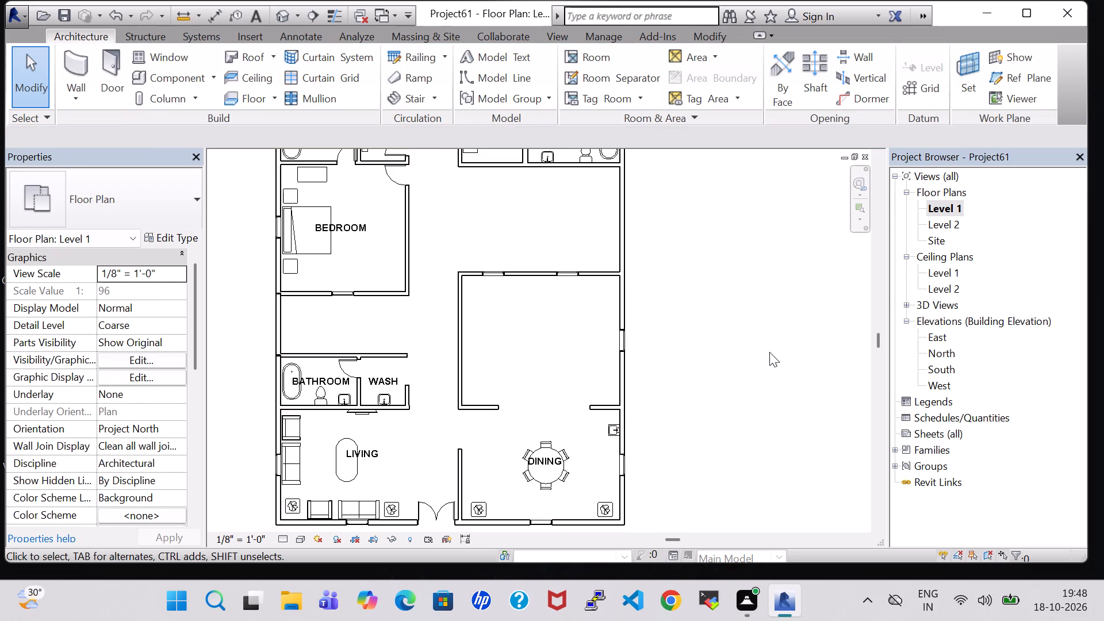
Place a tagged room in the middle of the room north of the dining area, accepting the shared enclosed region.
left_click(588, 62)
left_click(533, 346)
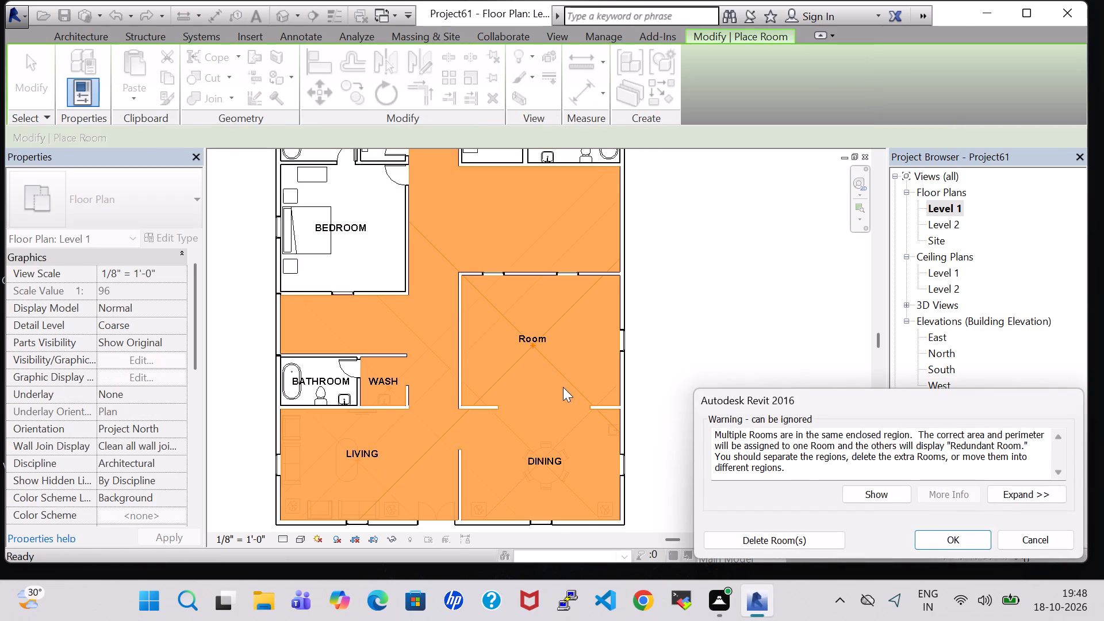
left_click(948, 550)
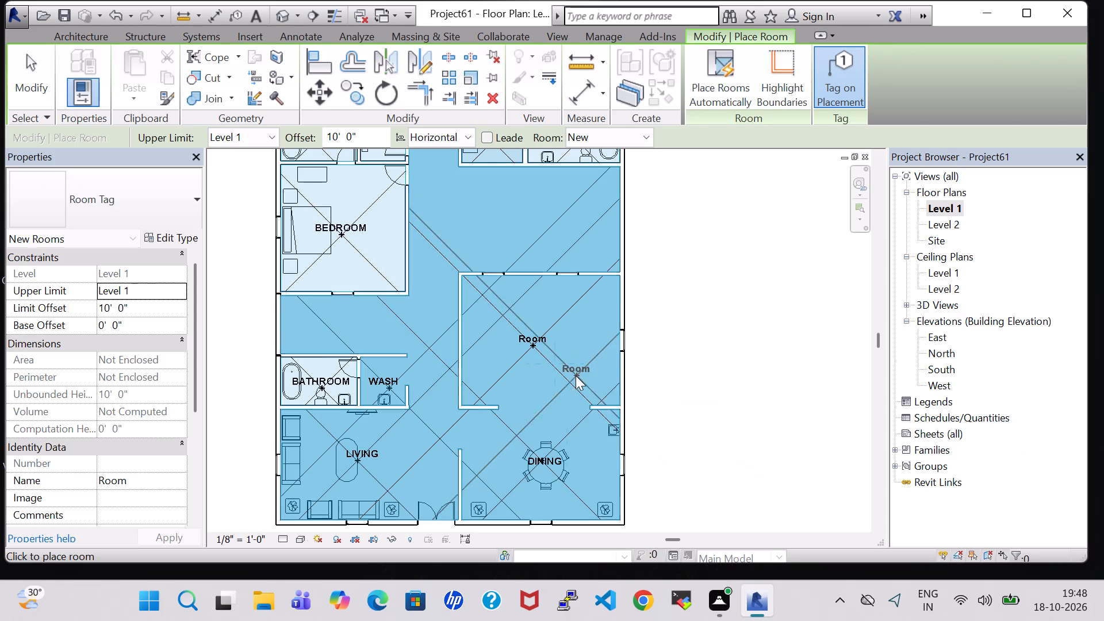
key("Escape")
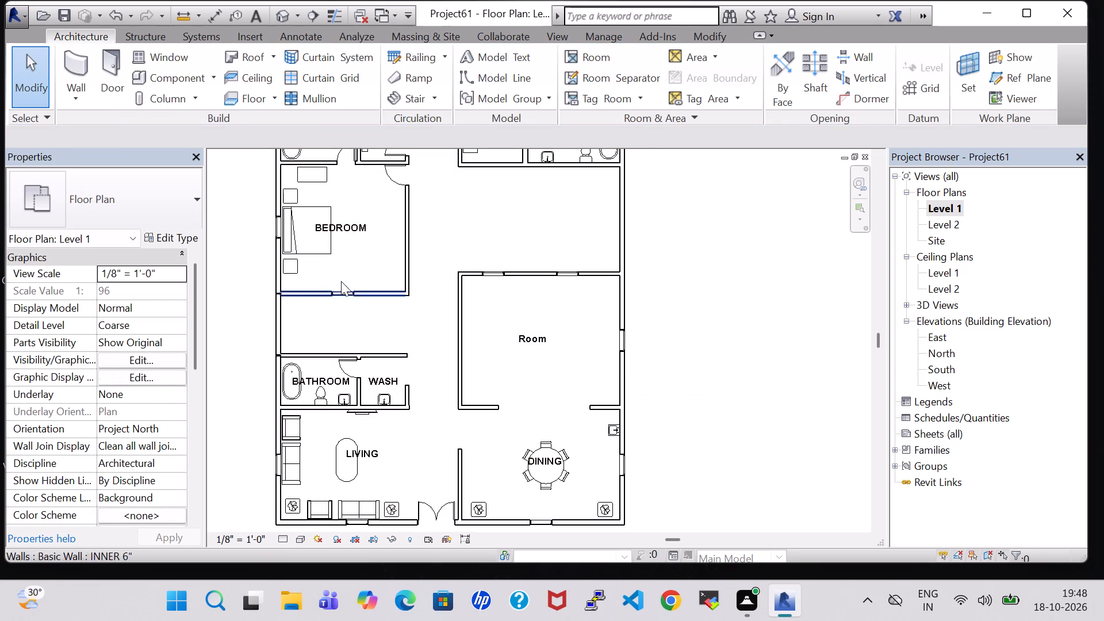
Browse the US Imperial library's Domestic equipment and Furniture System folders, and load the Work Station Cubicle family.
left_click(174, 72)
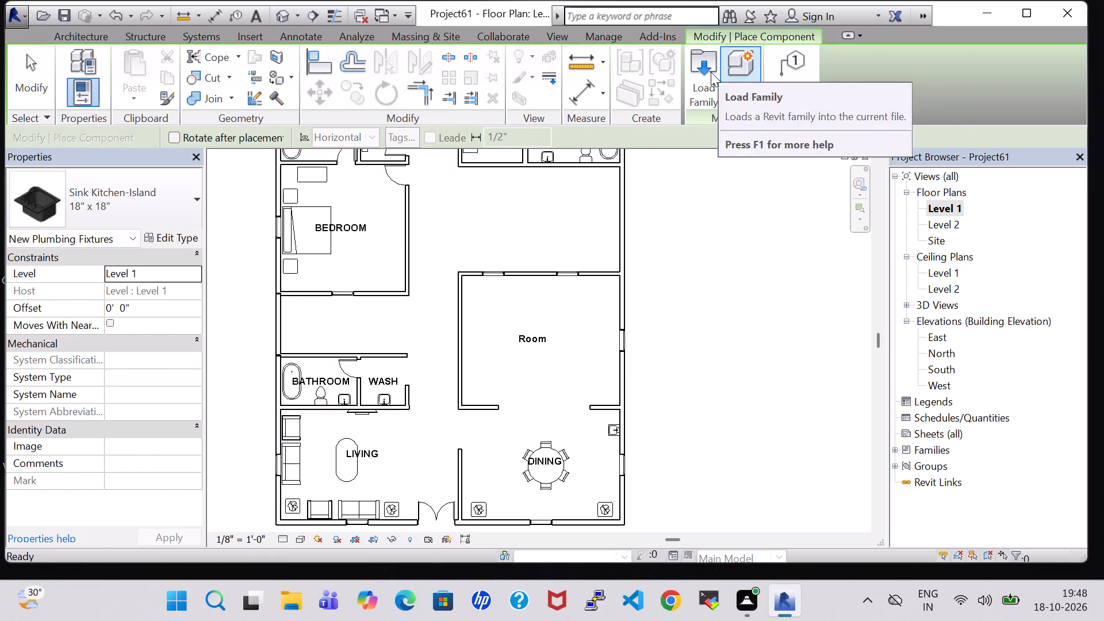
left_click(699, 72)
left_click(580, 385)
key("s")
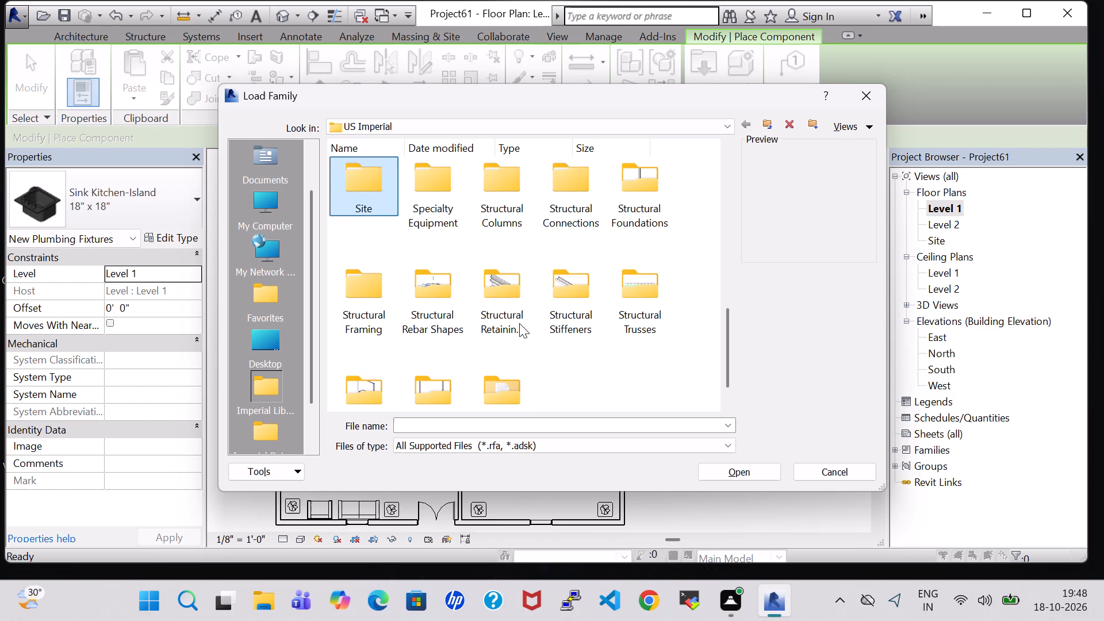
double_click(433, 221)
double_click(420, 194)
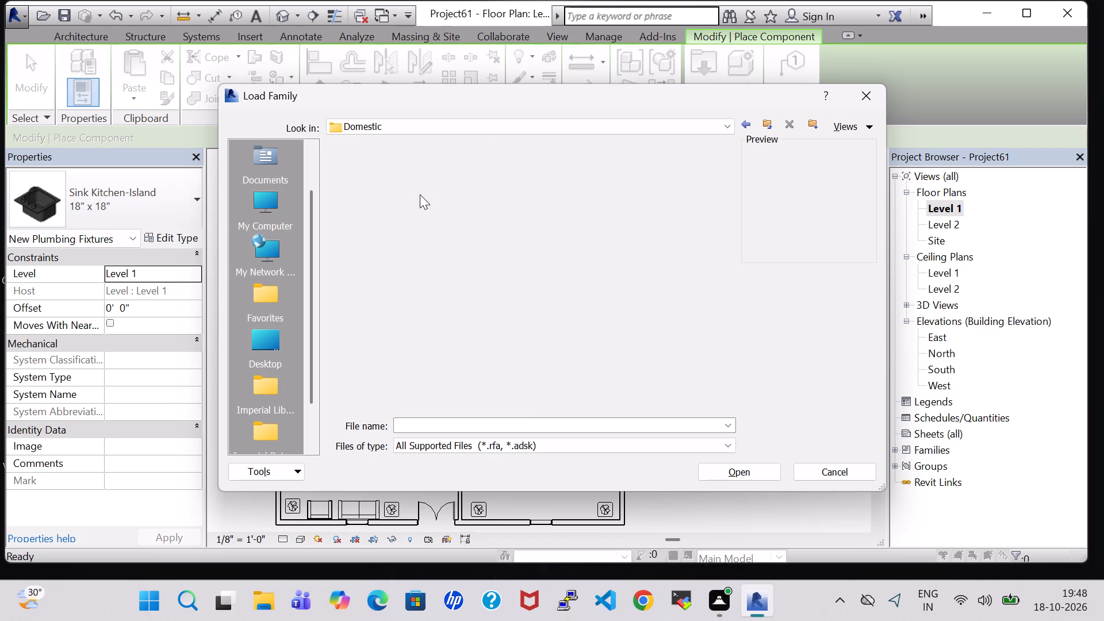
scroll(529, 325, "down", 1)
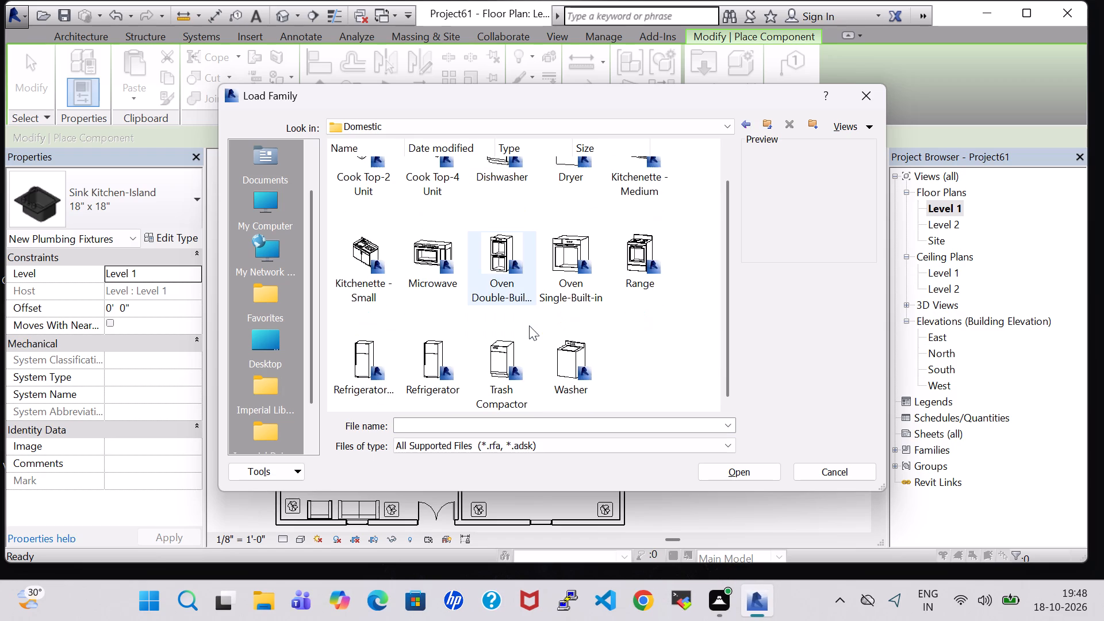
left_click(741, 127)
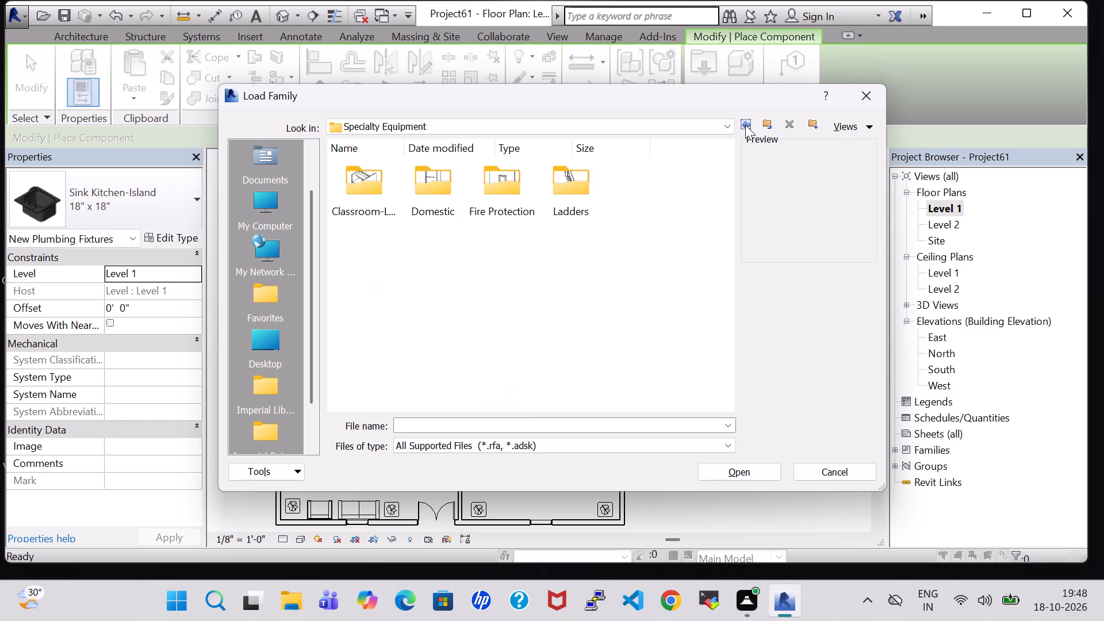
left_click(745, 125)
left_click(518, 289)
key("f")
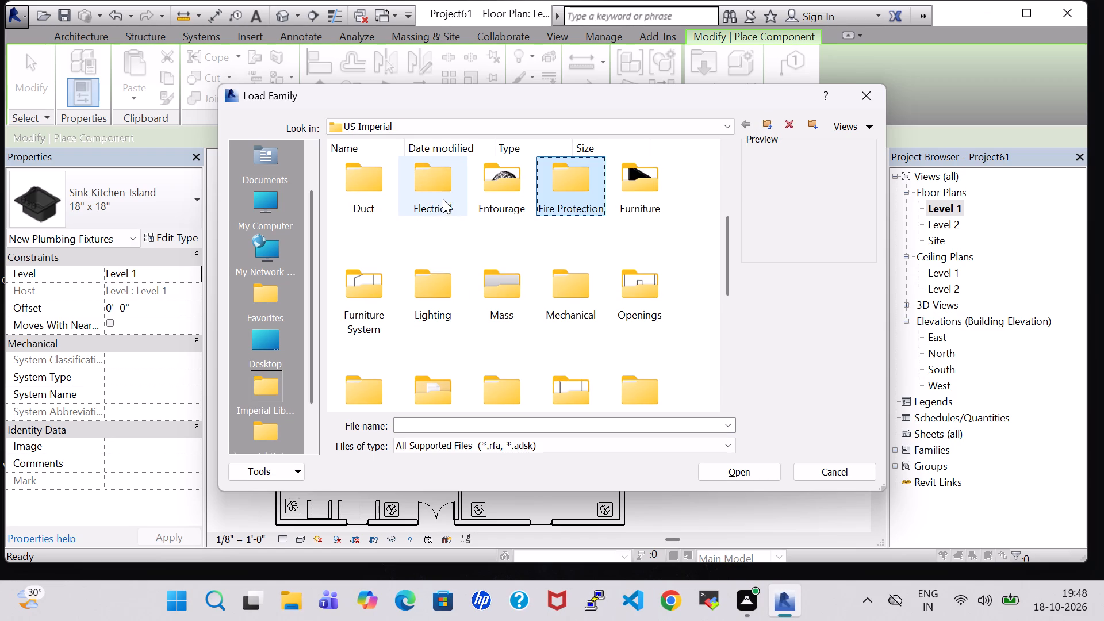
double_click(357, 289)
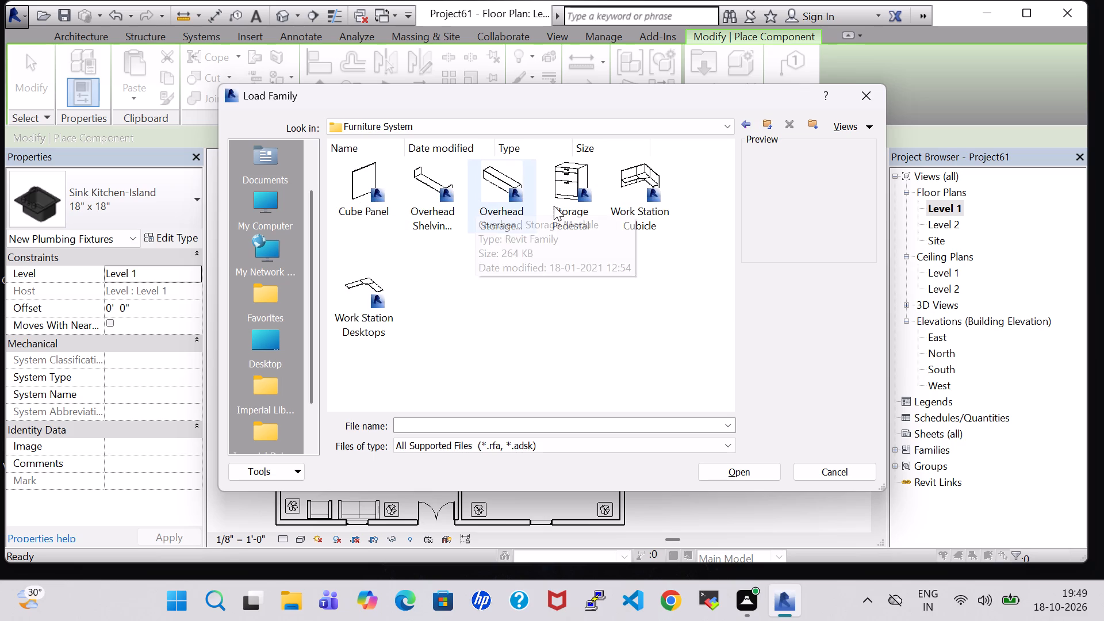
left_click(631, 187)
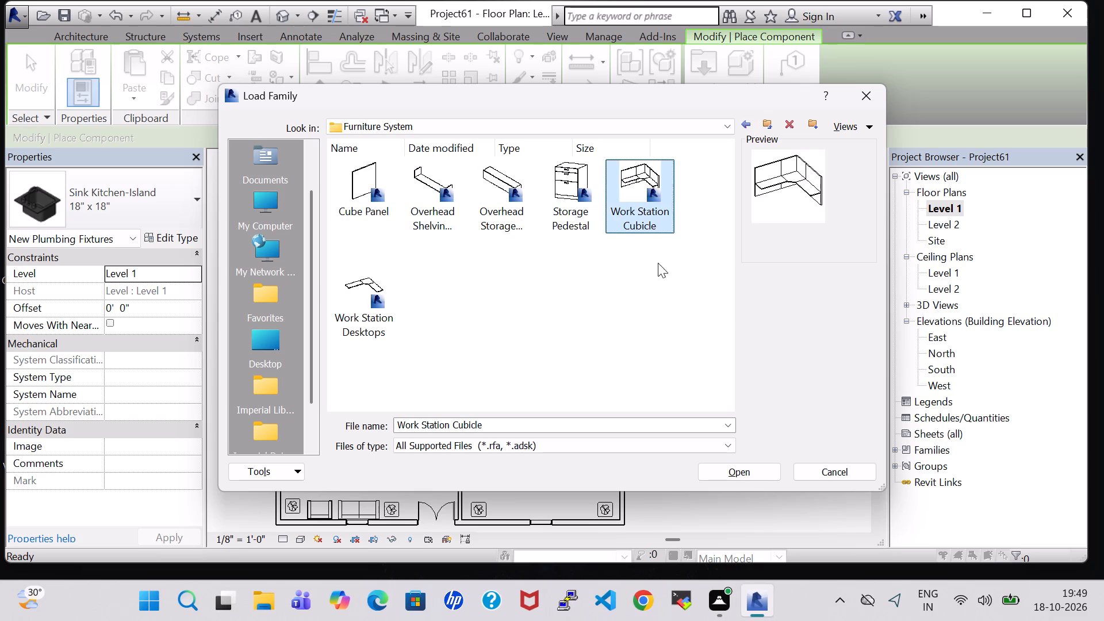
left_click(729, 471)
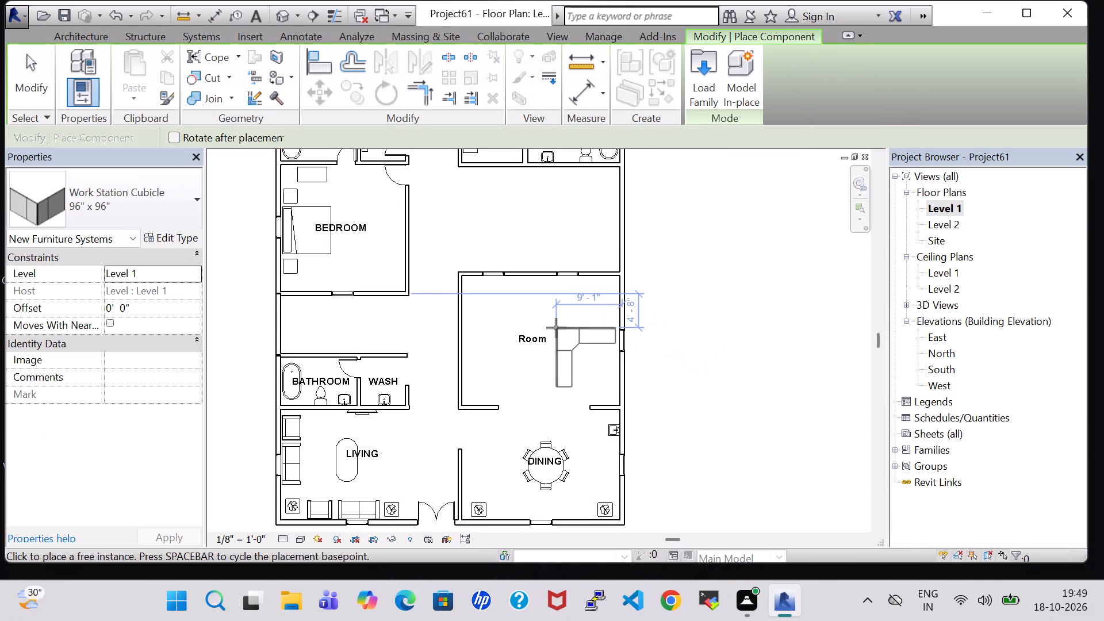
Place the 96" x 96" Work Station Cubicle, rotated to fit, in the northeast corner of the room north of the dining area.
key("space")
key("space")
key("space")
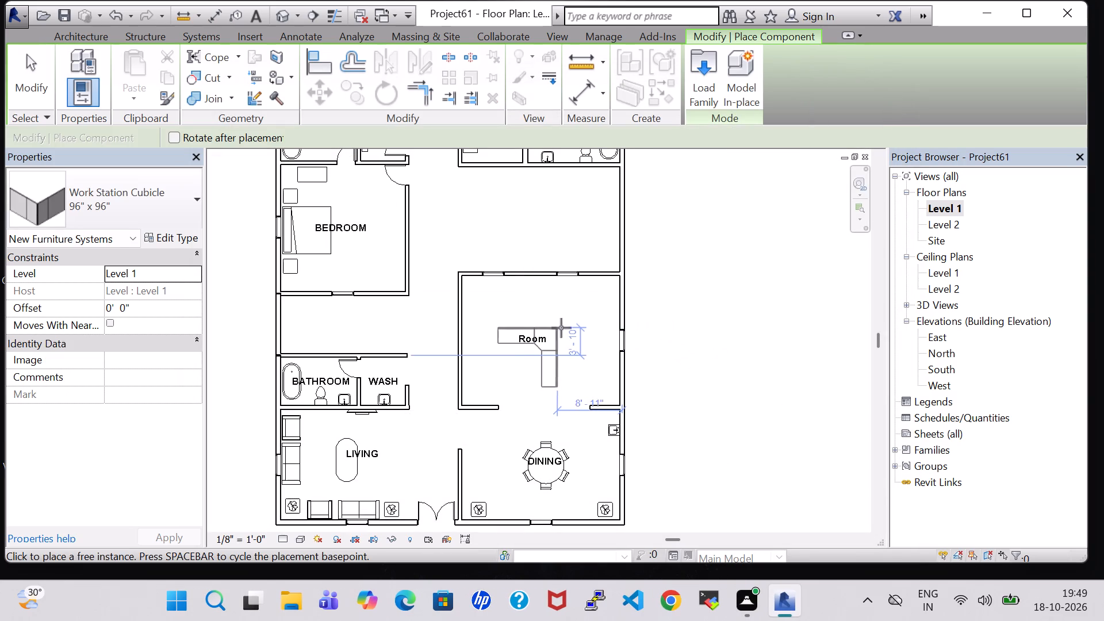
scroll(597, 294, "up", 5)
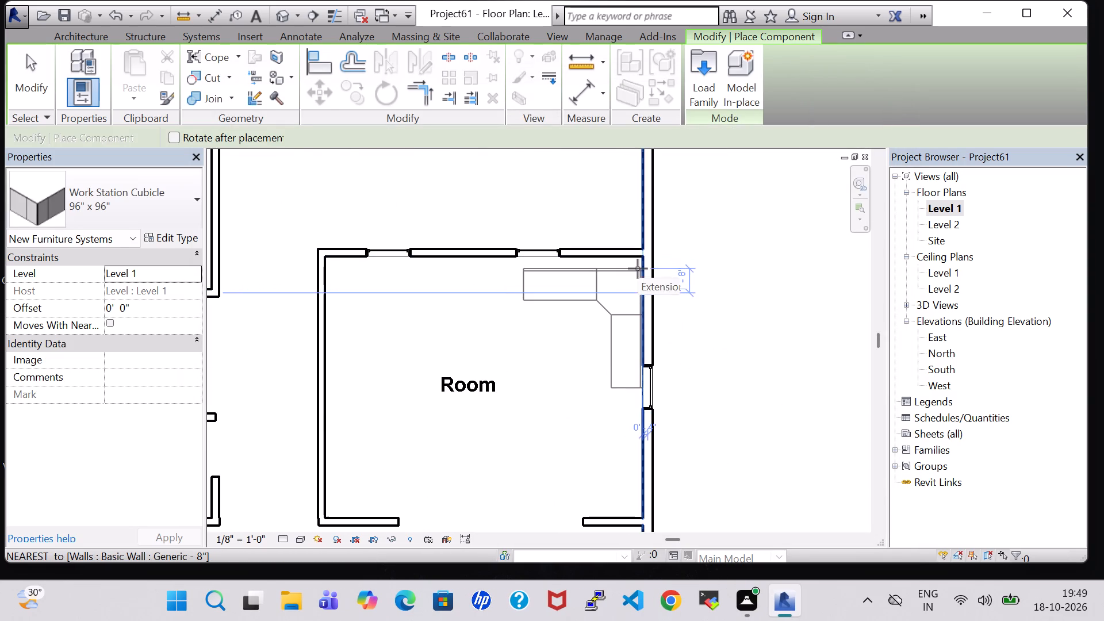
scroll(638, 269, "up", 3)
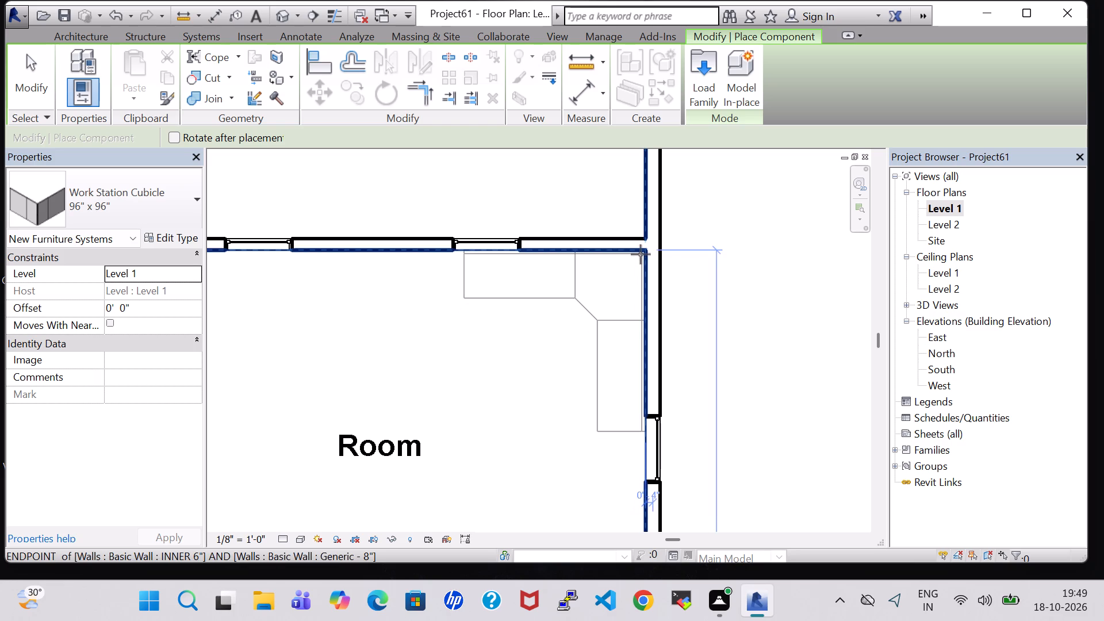
left_click(641, 254)
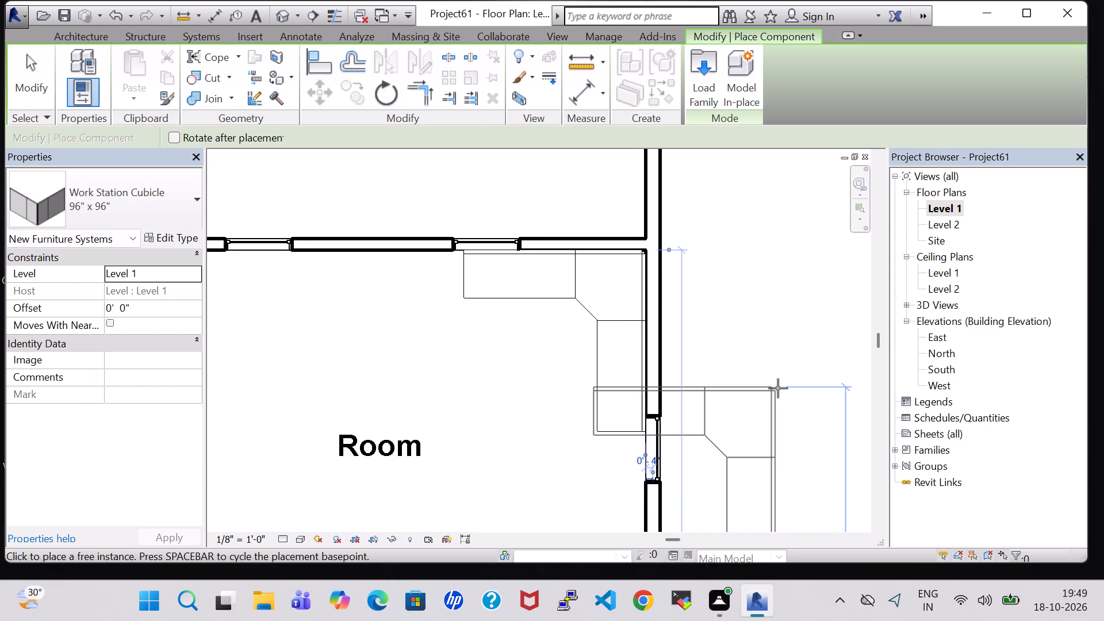
key("Escape")
key("Escape")
Nudge the north wall's eastern window west to about 10'-4" from the east wall, clear of the corner workstation.
left_click(474, 243)
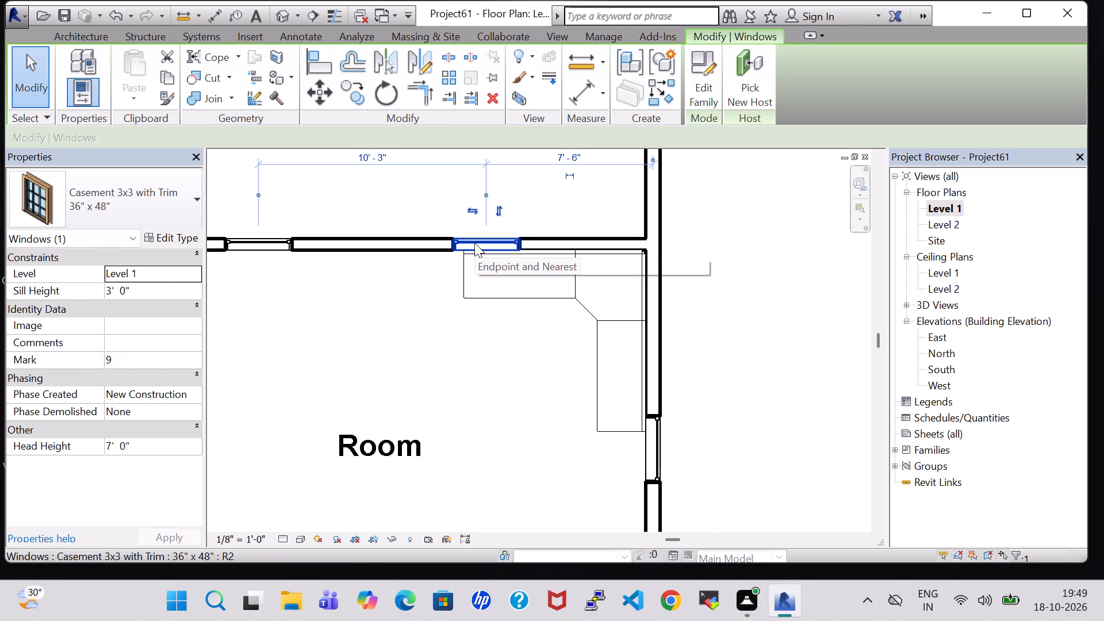
key("Left")
key("Left")
key("Left")
key("Left")
key("Left")
key("Left")
key("Left")
key("Left")
key("Left")
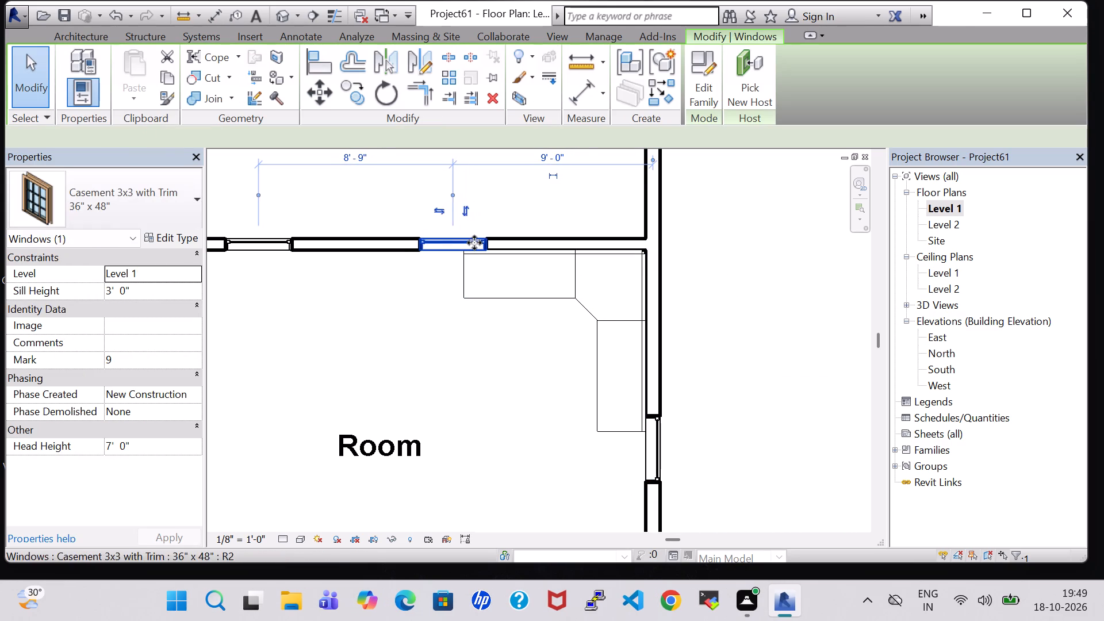
key("Left")
key("Left")
key("Left")
key("Left")
key("Left")
key("Left")
key("Left")
key("Left")
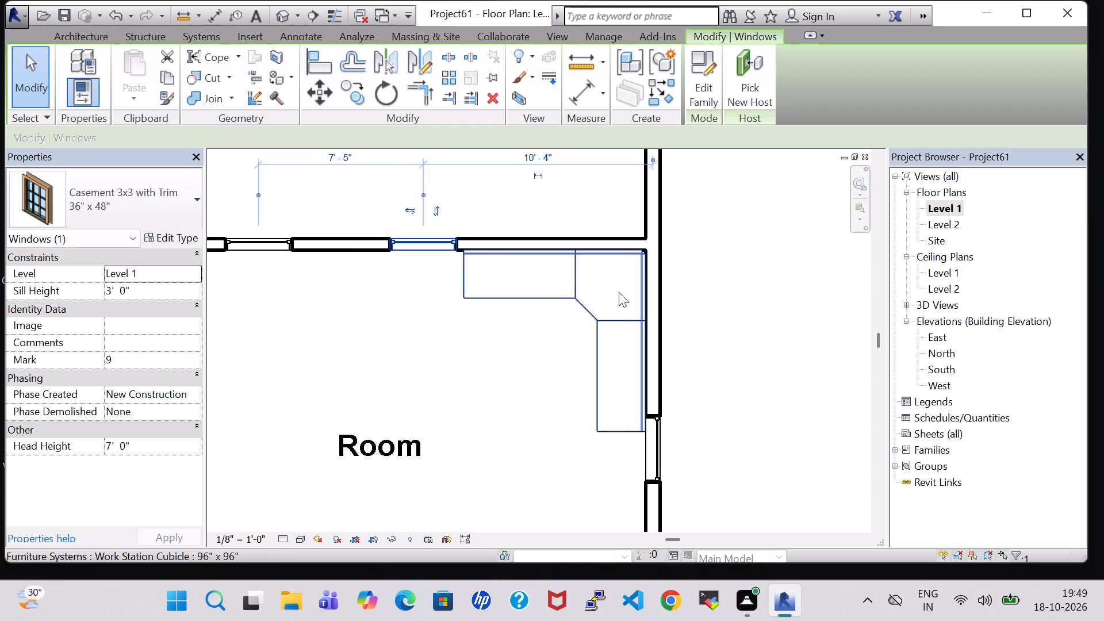
left_click(750, 311)
Nudge the east wall's window south, clear of the end of the corner workstation.
scroll(750, 311, "down", 4)
middle_click_drag(760, 352, 756, 305)
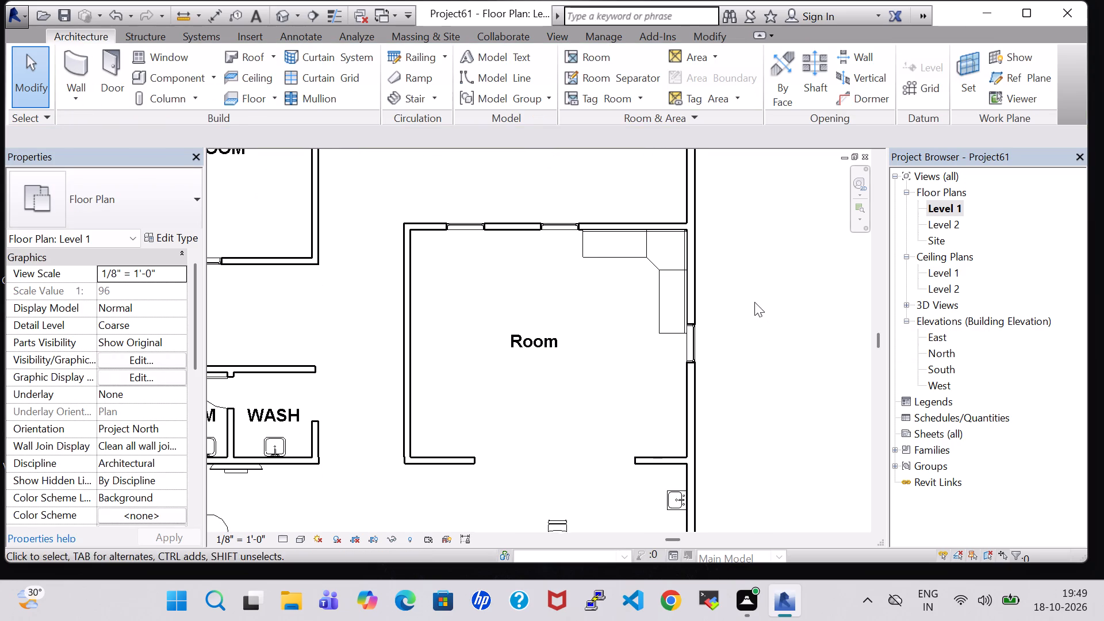
left_click(692, 336)
key("Down")
key("Down")
key("Down")
key("Down")
key("Down")
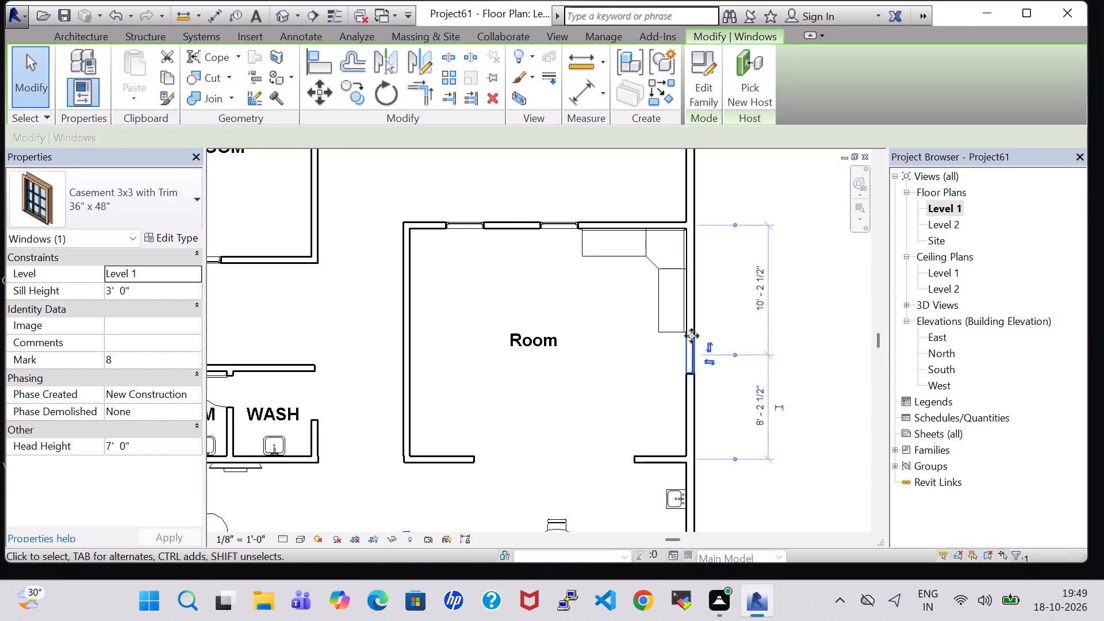
key("Down")
key("Down")
left_click(731, 318)
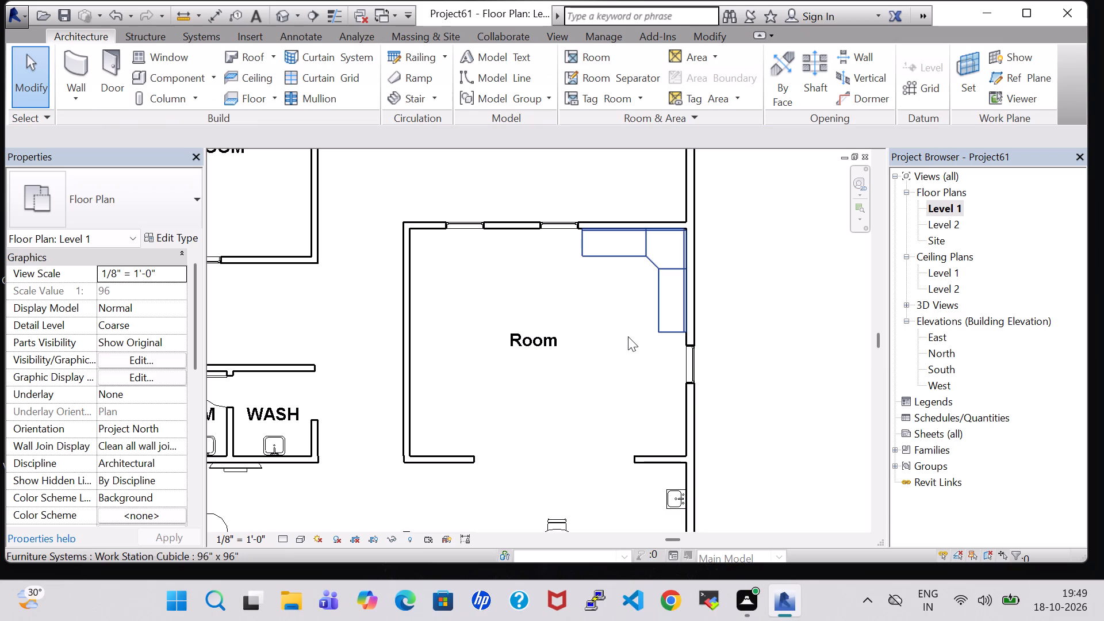
Load the Cook Top-4 Unit family from the Specialty Equipment library's Domestic folder.
left_click(174, 75)
left_click(700, 73)
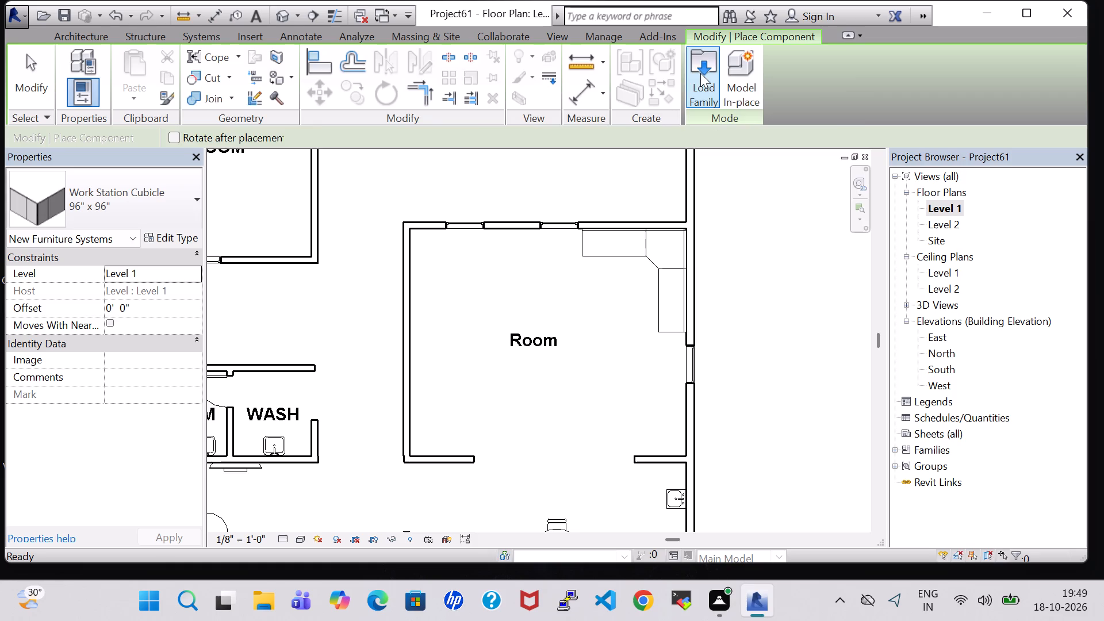
left_click(626, 310)
key("p")
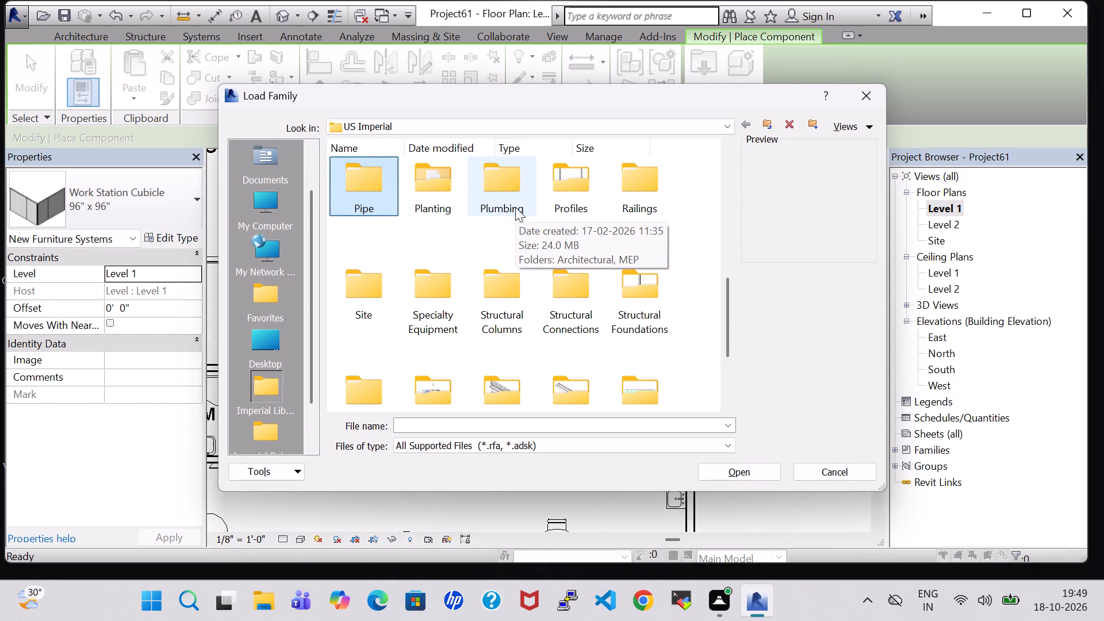
key("s")
double_click(438, 273)
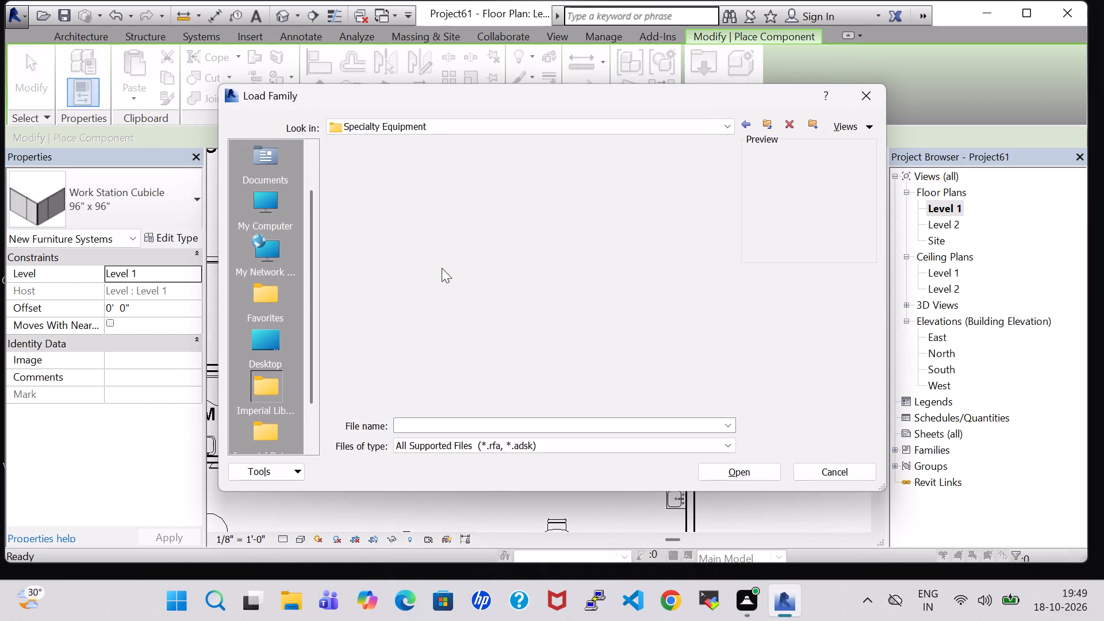
double_click(446, 191)
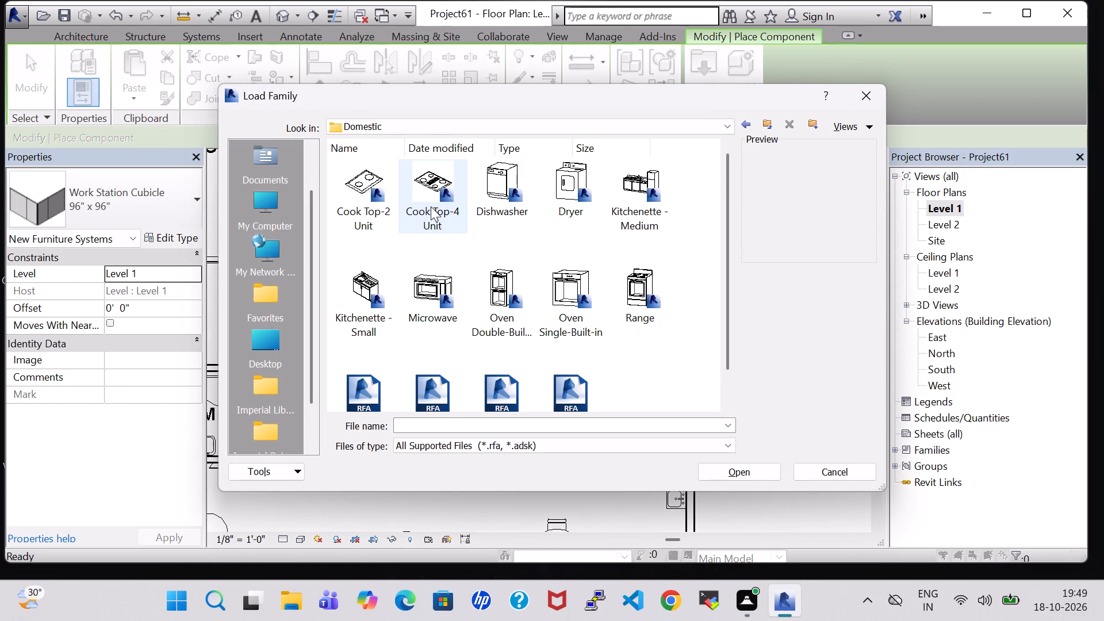
left_click(428, 201)
left_click(761, 466)
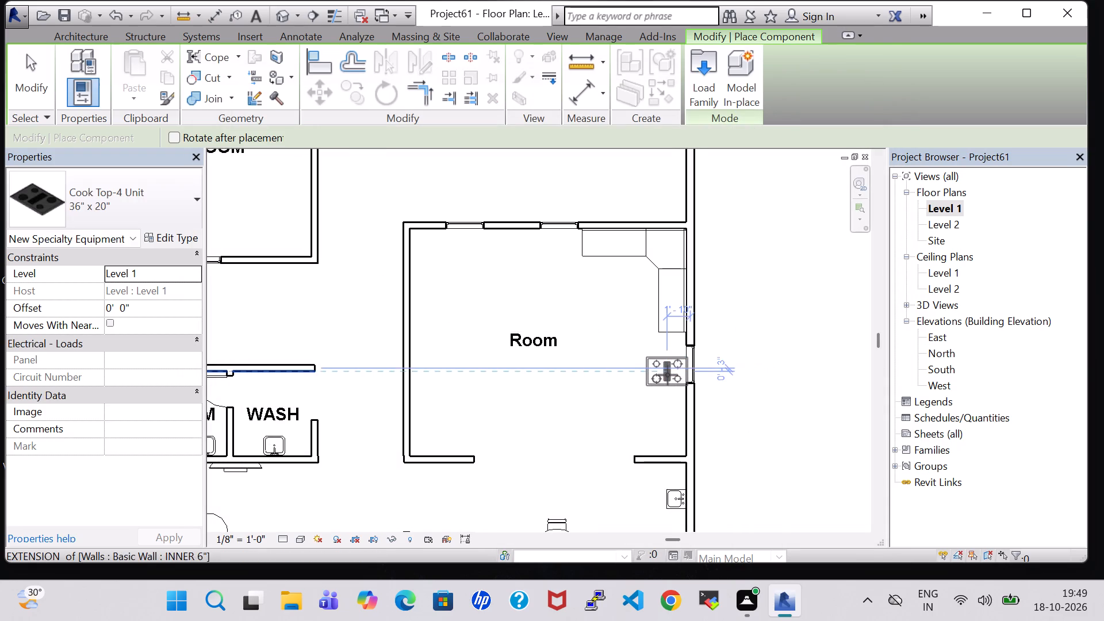
Place the 36" x 20" four-burner cook top, turned lengthwise along the east wall, beside the window south of the workstation.
scroll(673, 375, "up", 6)
key("space")
key("space")
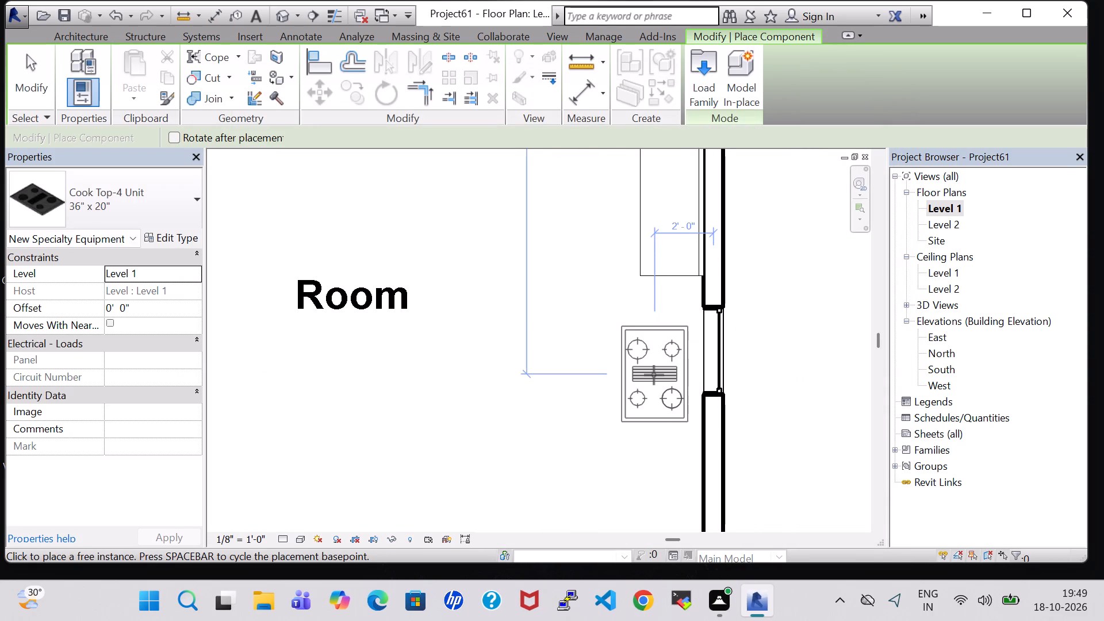
key("space")
left_click(670, 378)
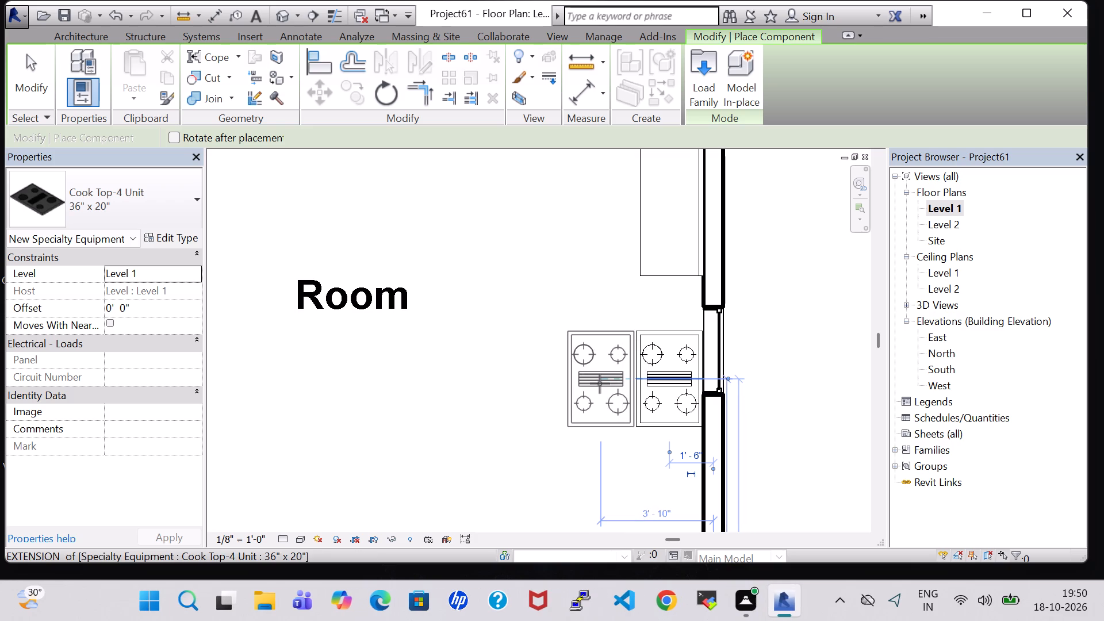
key("Escape")
key("Escape")
Move the cook top across the kitchen against the west wall, centred about 7'-6" north of the south wall.
left_click(659, 397)
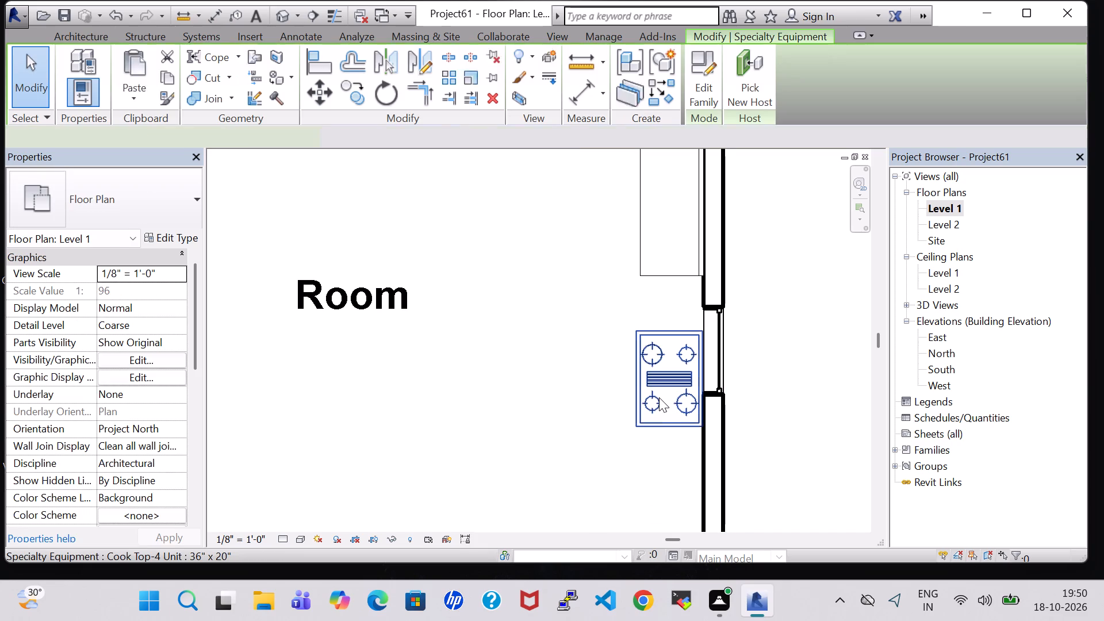
key("Left")
key("Left")
key("Left")
key("Left")
key("Left")
key("Left")
key("Left")
key("Left")
key("Left")
key("Left")
key("Left")
key("Left")
key("Left")
key("Left")
key("Left")
key("Left")
key("Left")
key("Left")
key("Left")
key("Left")
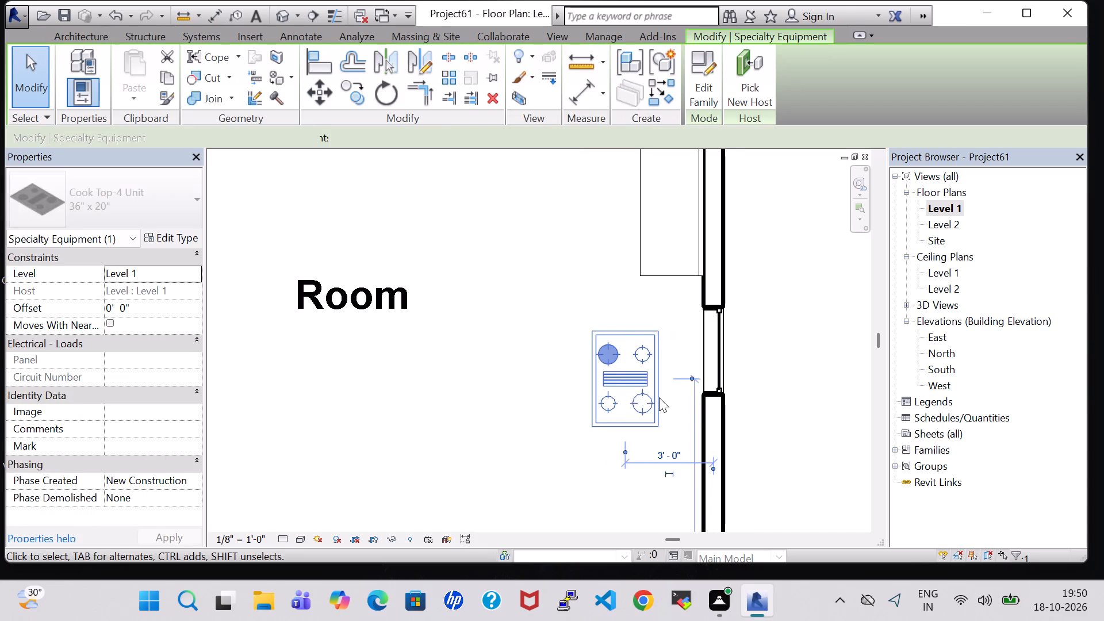
scroll(659, 397, "down", 6)
key("Left")
key("Left")
key("Left")
key("Left")
key("Left")
key("Left")
key("Left")
key("Left")
key("Left")
key("Left")
key("Left")
key("Left")
key("Left")
key("Left")
key("Left")
key("Left")
key("Left")
key("Left")
key("Left")
key("Left")
key("Left")
key("Left")
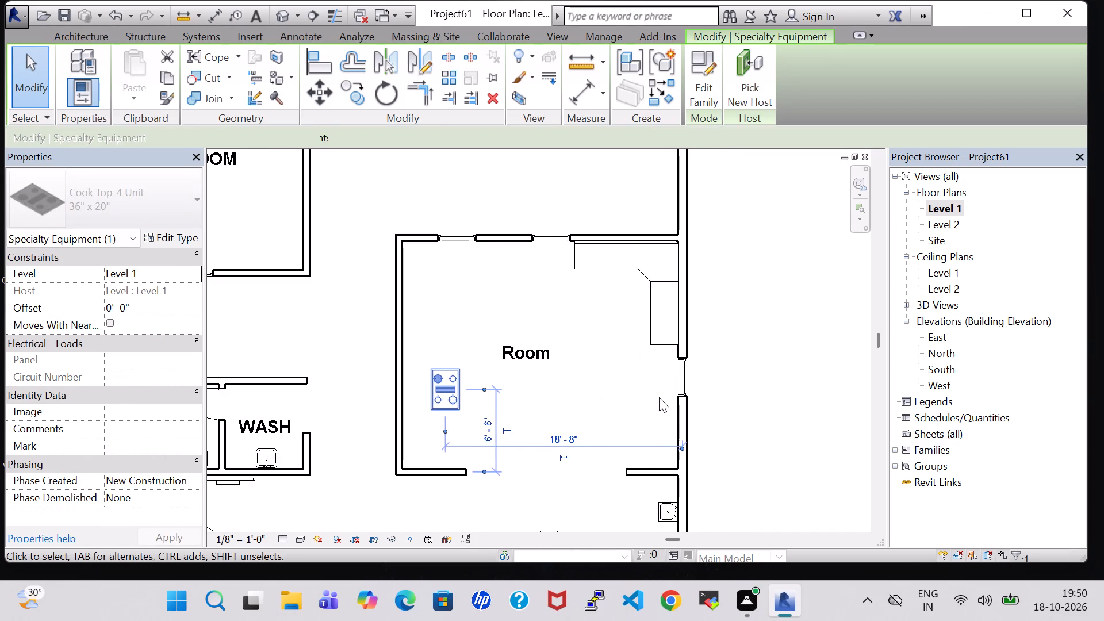
key("Left")
key("Left")
key("Left")
key("Left")
key("Left")
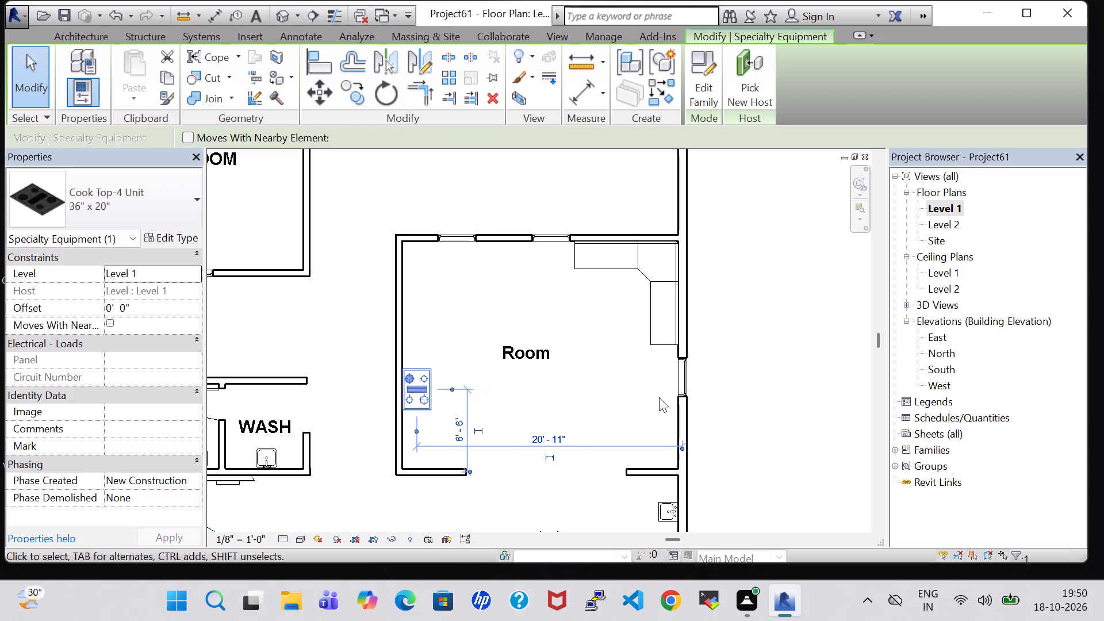
key("Up")
key("Up")
key("Up")
key("Up")
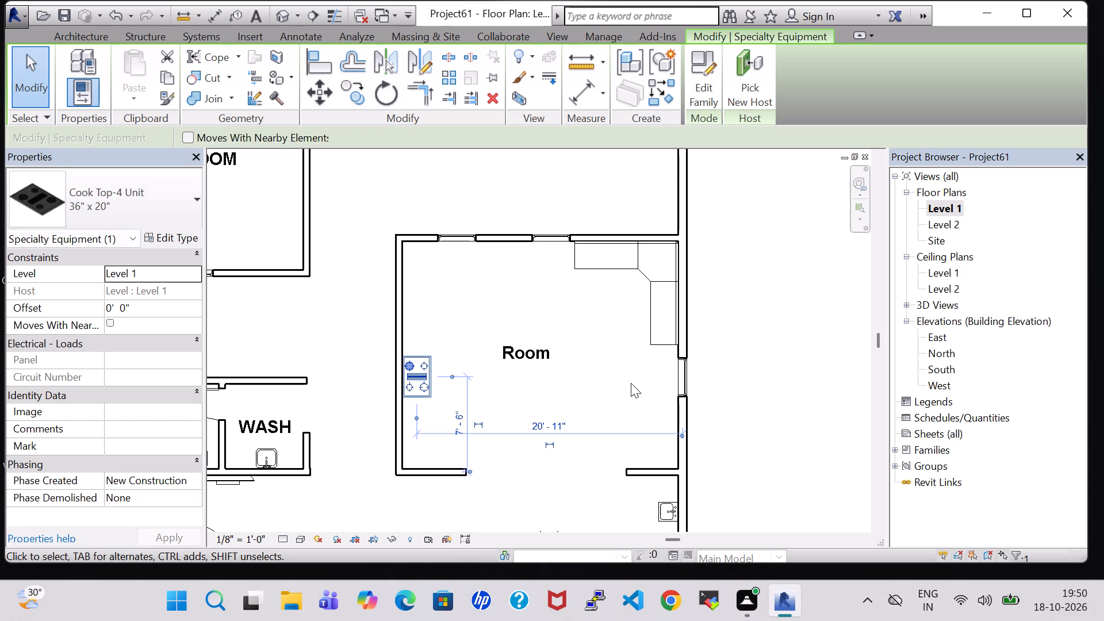
left_click(617, 377)
Place another 96" x 96" Work Station Cubicle like the existing one in the kitchen's northwest corner.
left_click(636, 268)
right_click(636, 268)
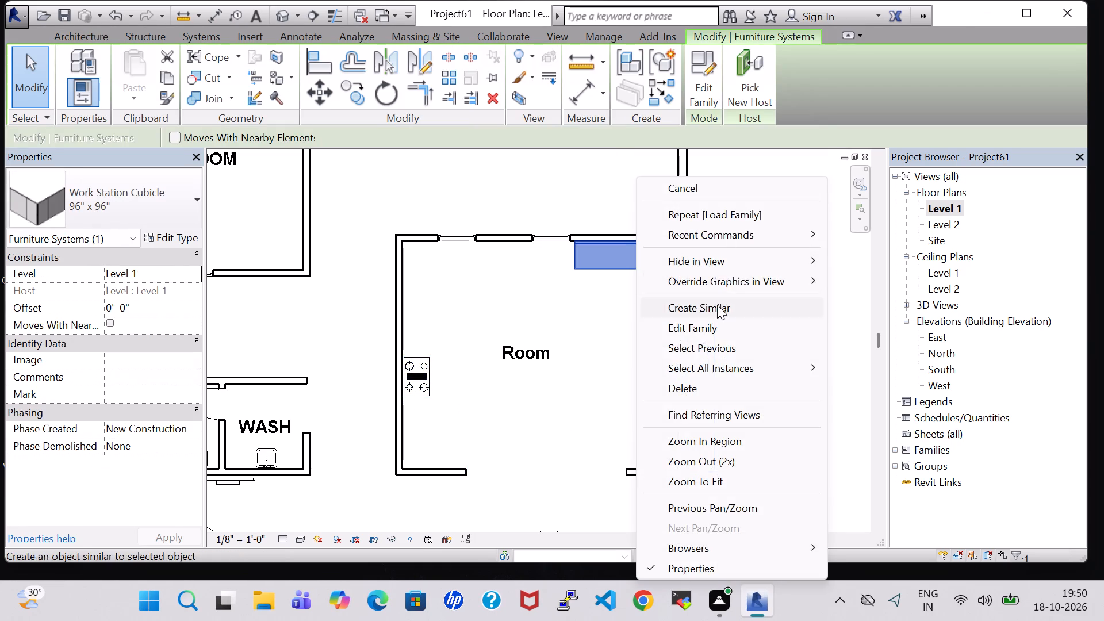
left_click(717, 305)
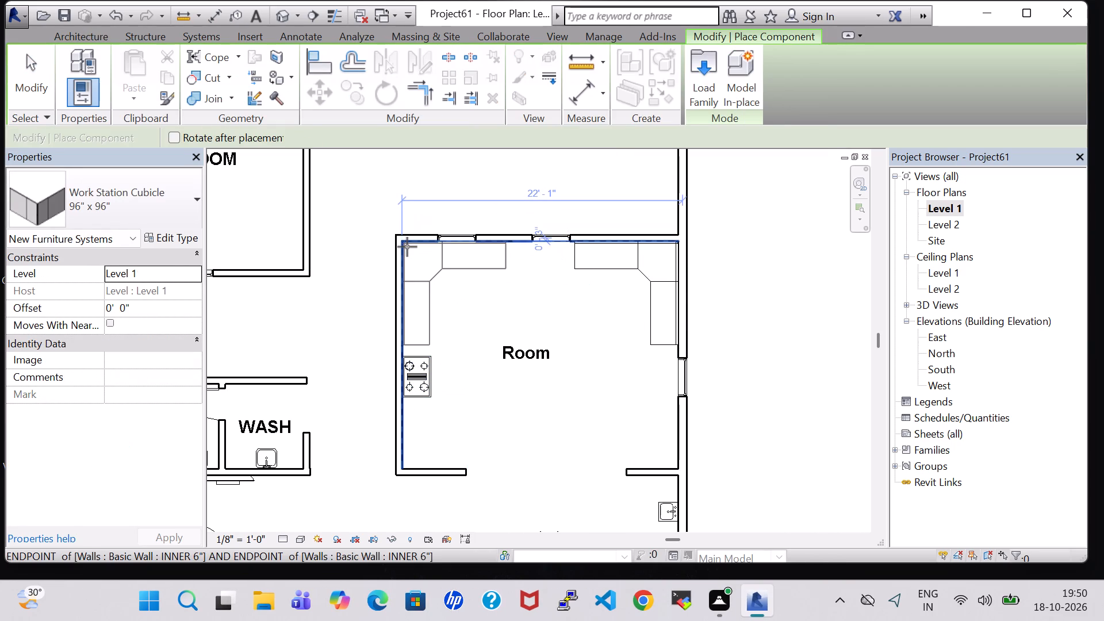
scroll(407, 247, "up", 3)
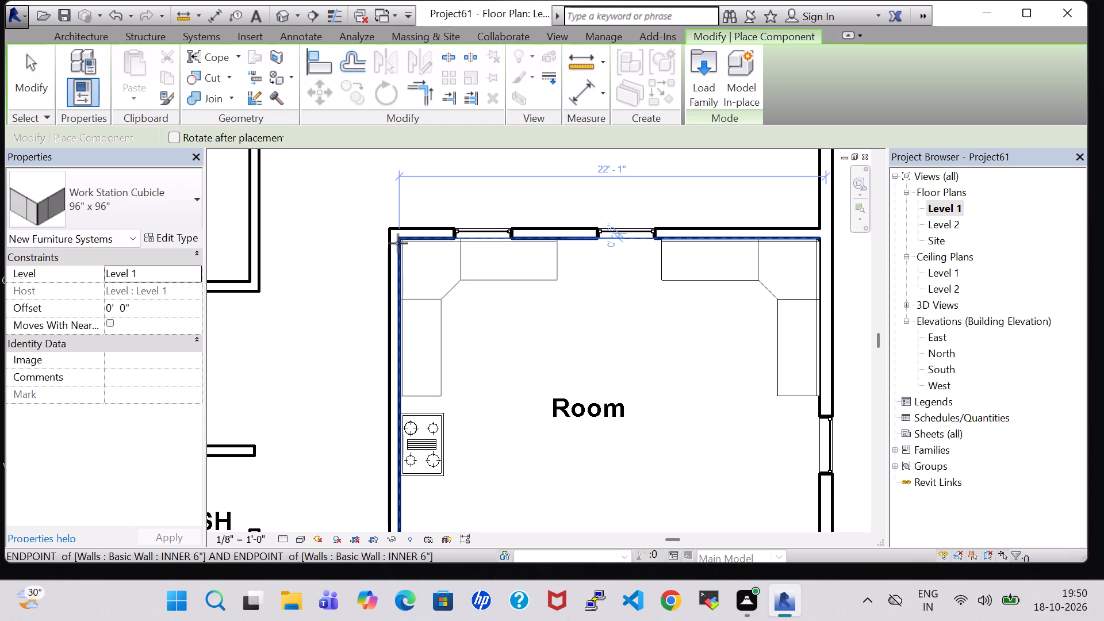
left_click(398, 243)
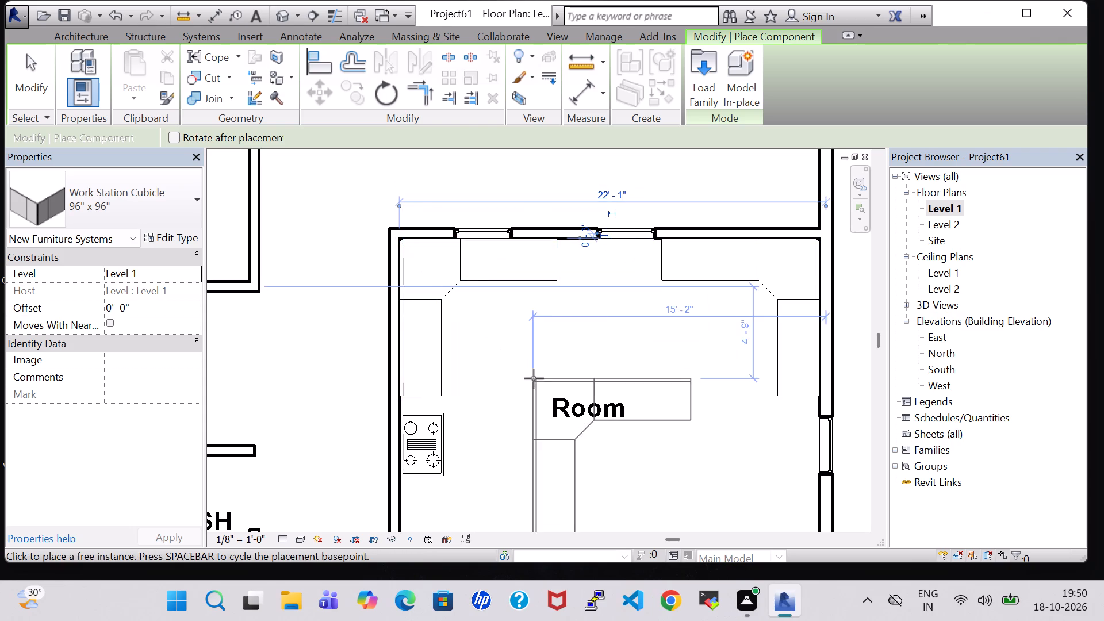
key("Escape")
key("Escape")
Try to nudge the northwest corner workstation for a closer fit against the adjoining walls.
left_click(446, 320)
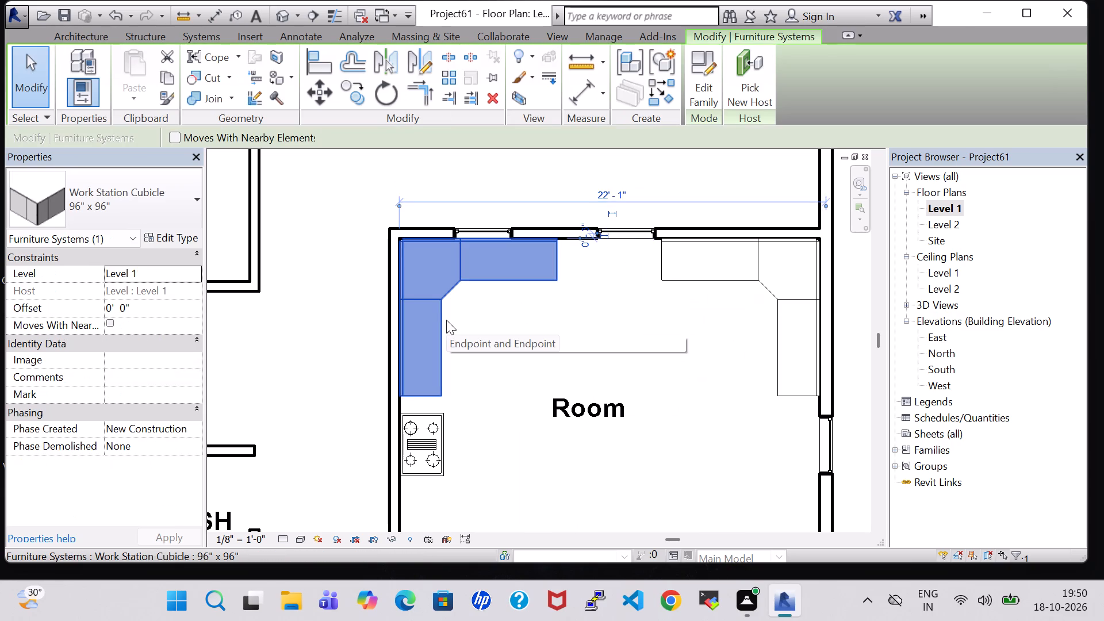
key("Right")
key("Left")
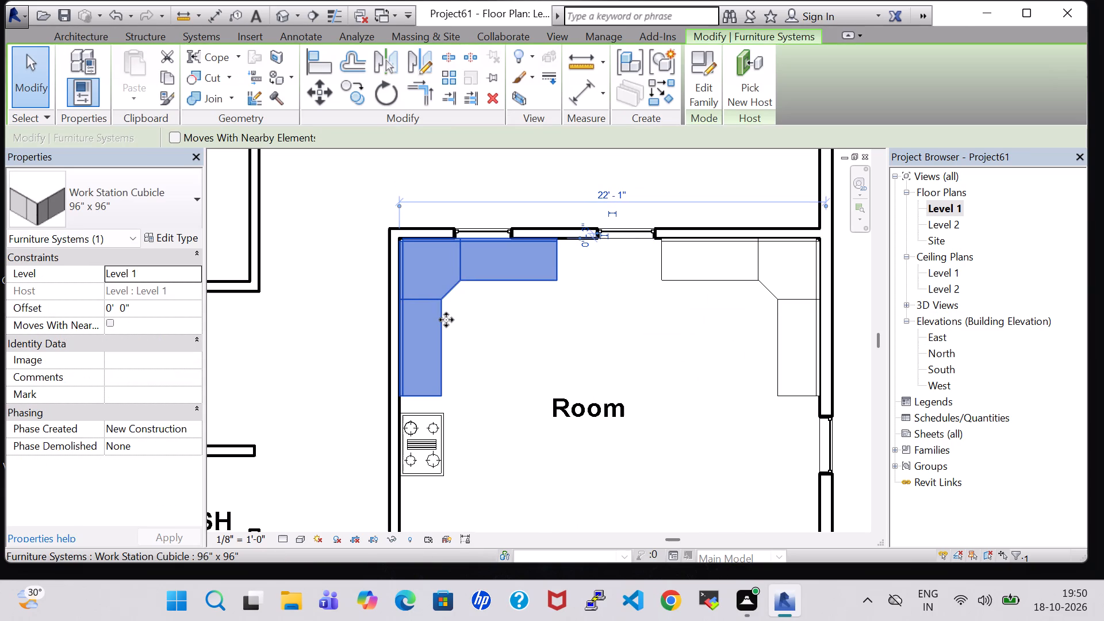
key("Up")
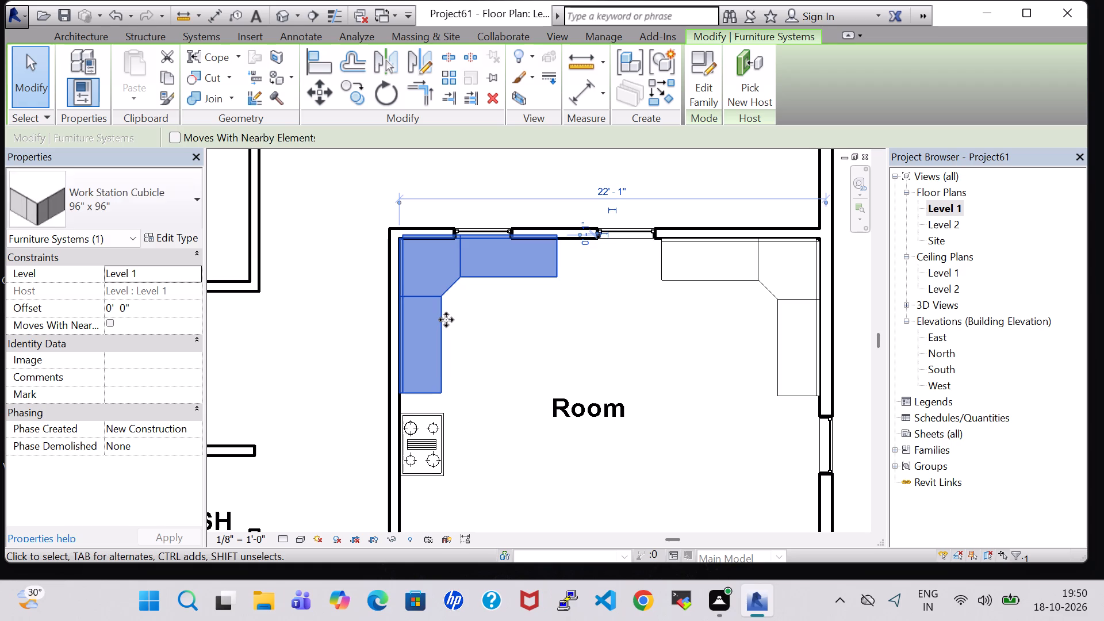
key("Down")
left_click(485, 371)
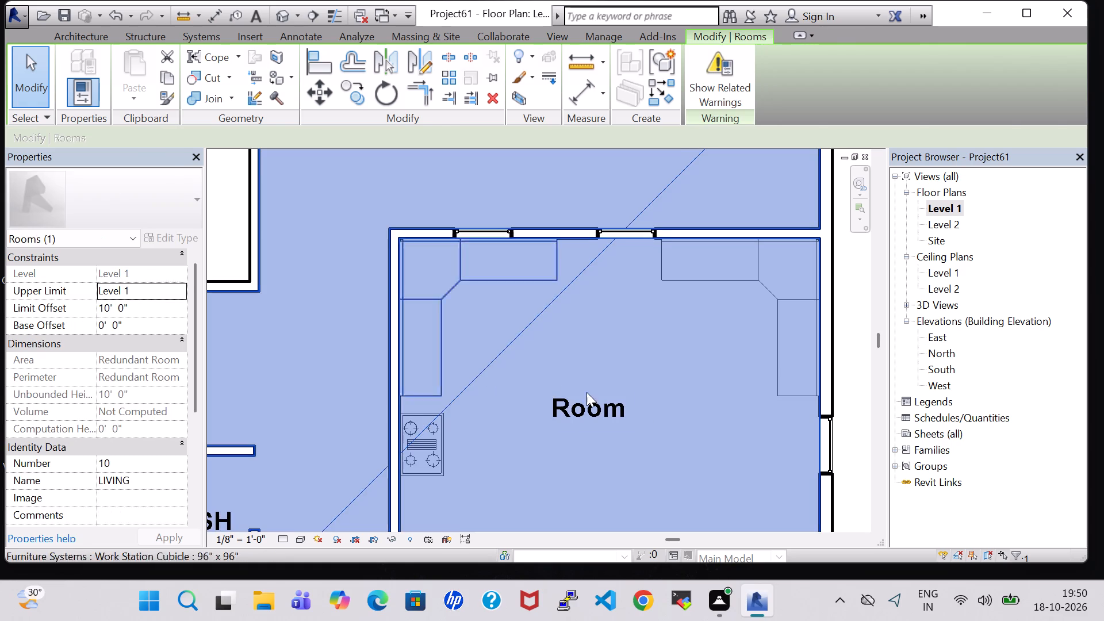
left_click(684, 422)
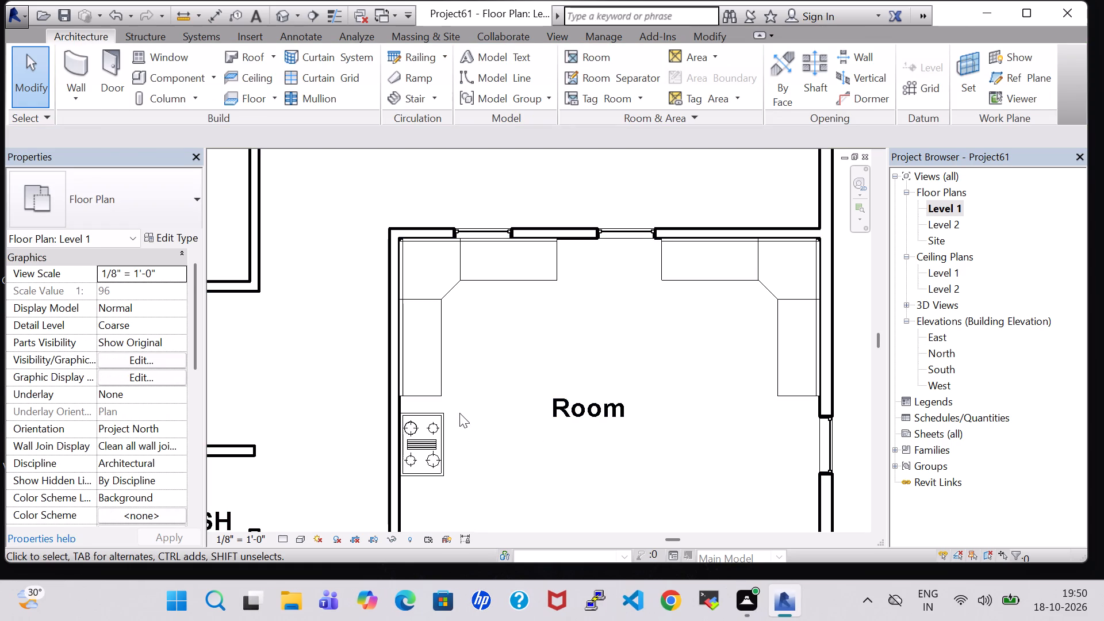
Load the Sink Kitchen-Double family from the Plumbing library's architectural Sinks folder.
scroll(487, 400, "down", 5)
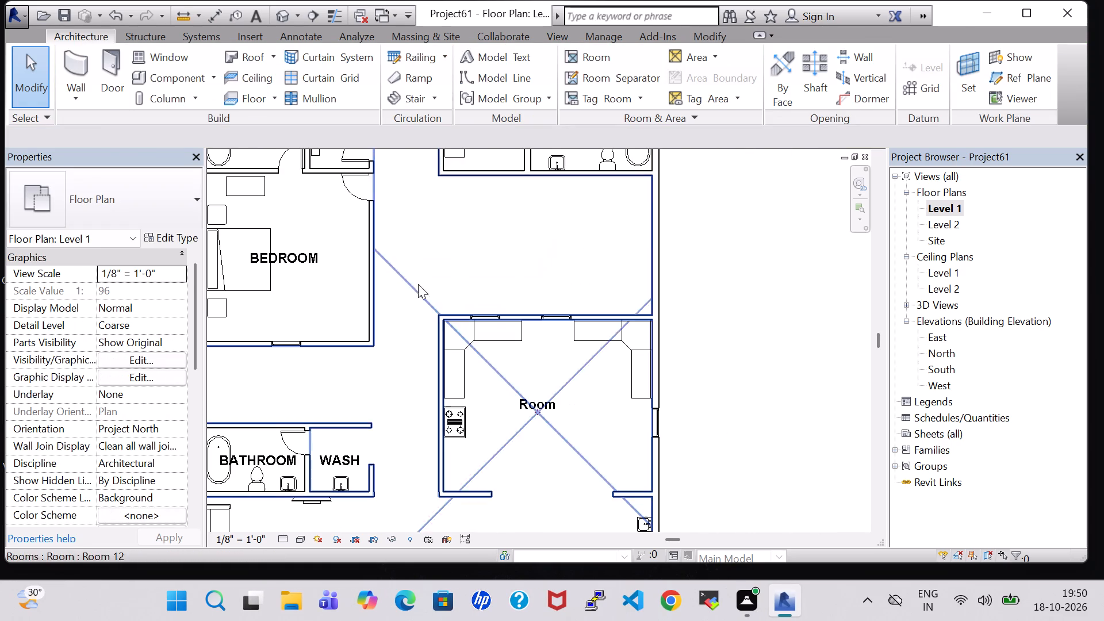
left_click(156, 74)
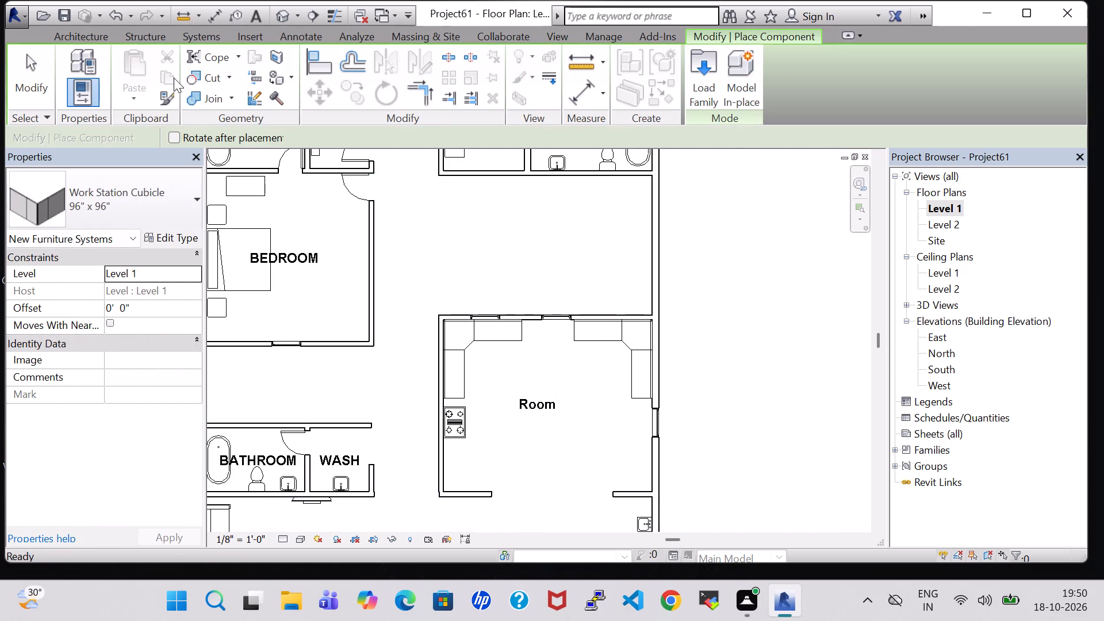
left_click(706, 63)
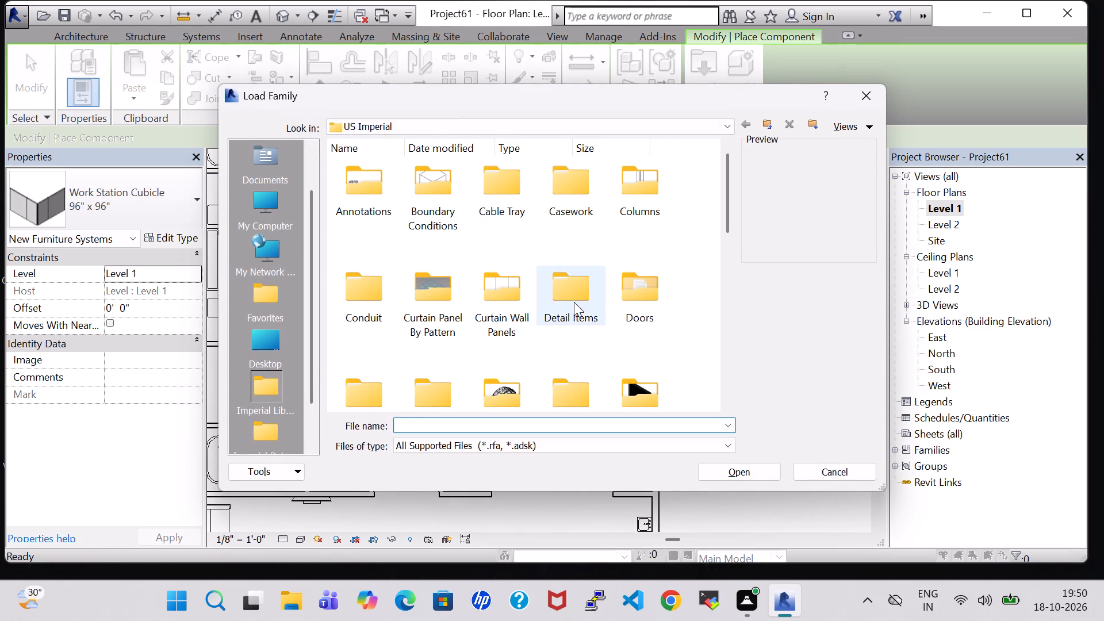
left_click(574, 302)
key("p")
left_click(467, 197)
double_click(492, 200)
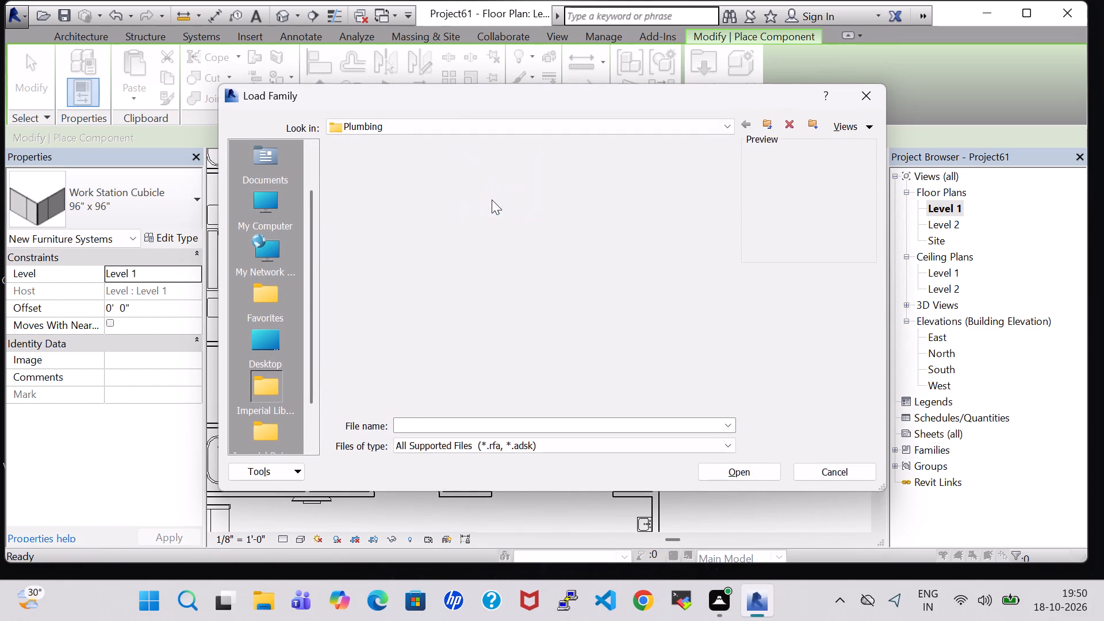
double_click(389, 185)
double_click(424, 188)
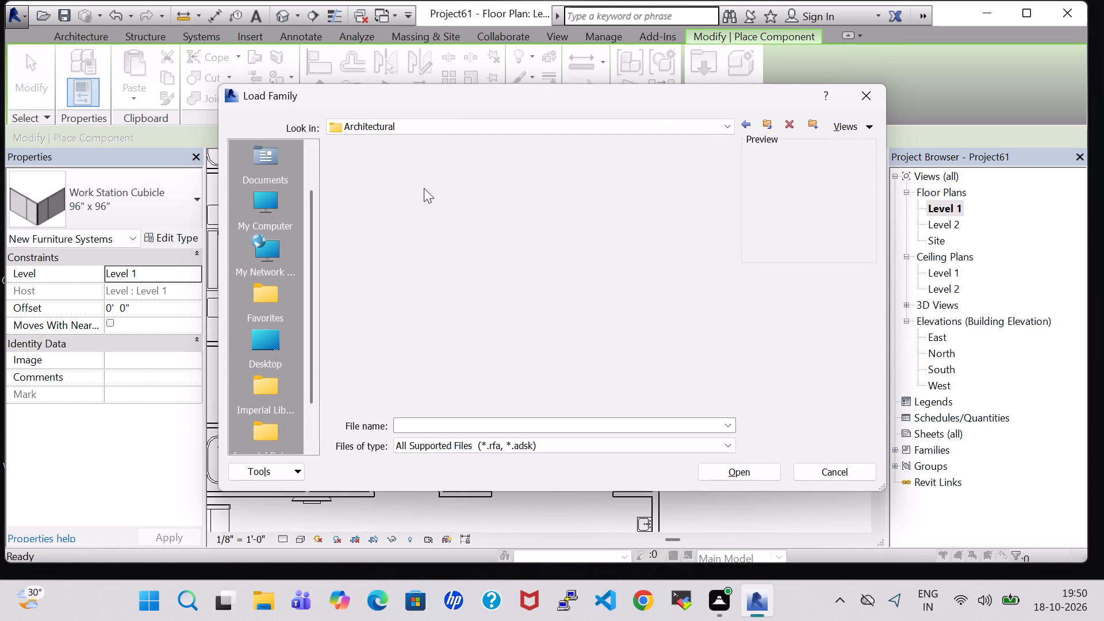
double_click(622, 190)
left_click(367, 194)
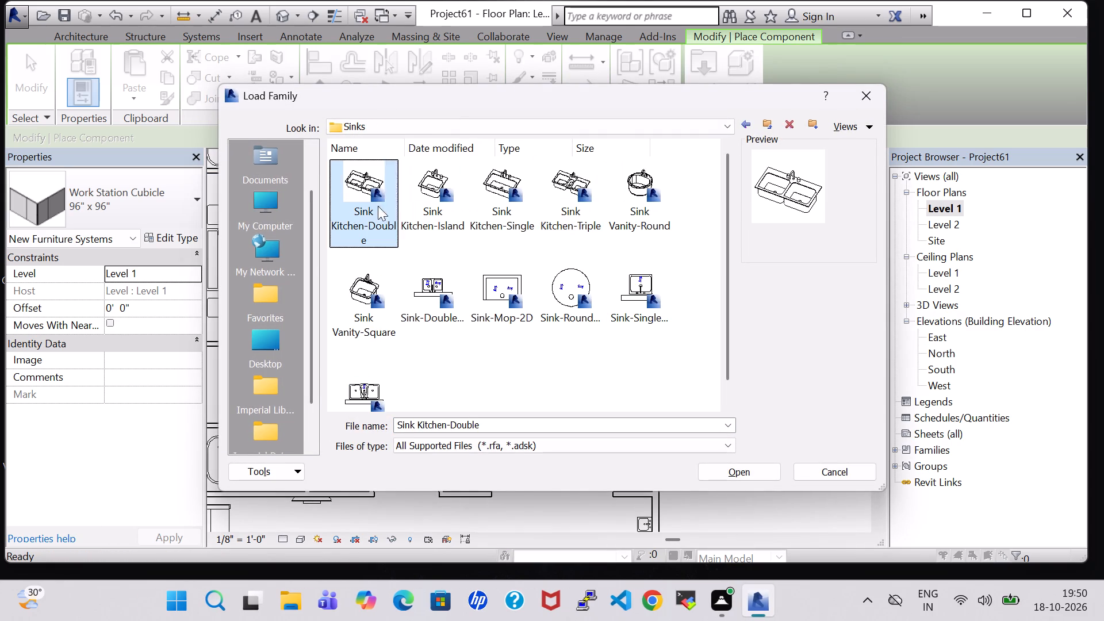
left_click(735, 476)
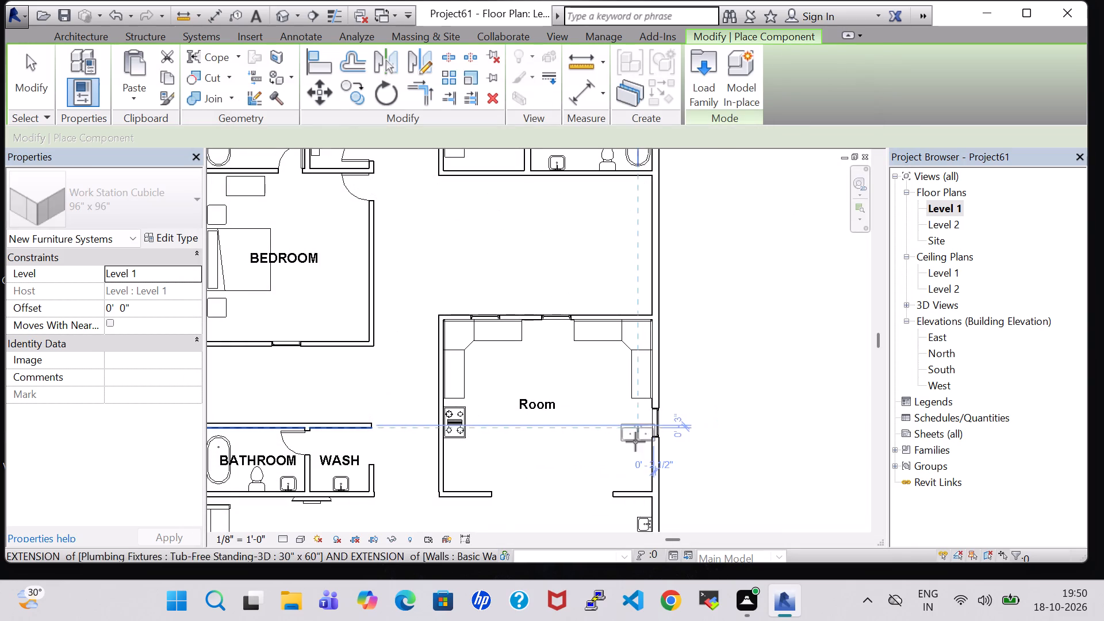
Place the 42" x 21" double kitchen sink, turned lengthwise along the east wall, beside the window.
key("space")
key("space")
scroll(623, 442, "up", 3)
key("space")
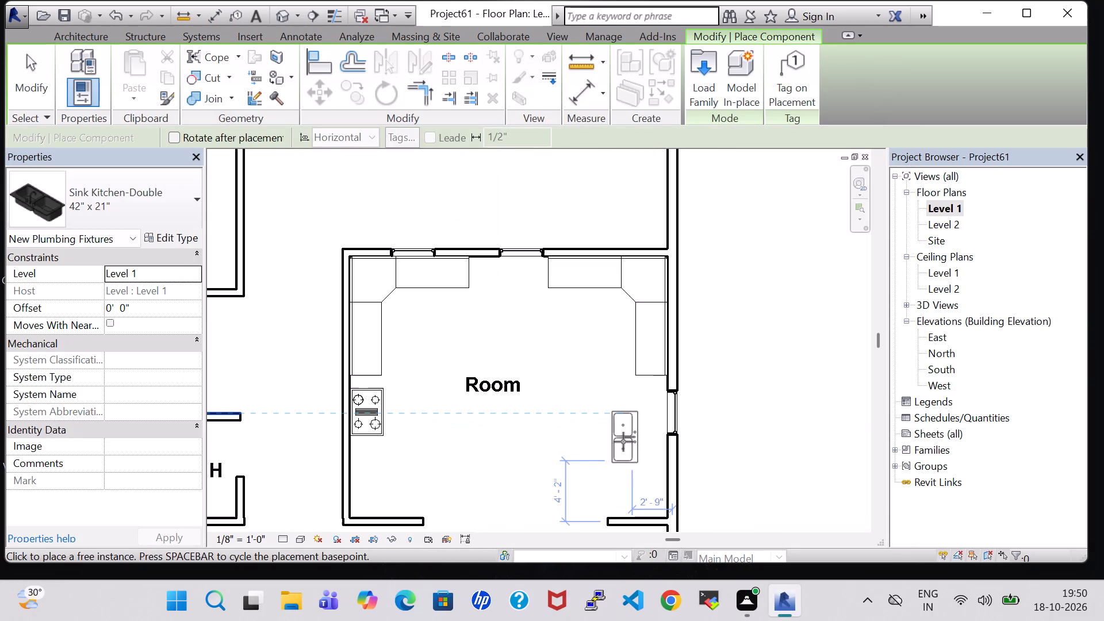
scroll(645, 432, "up", 5)
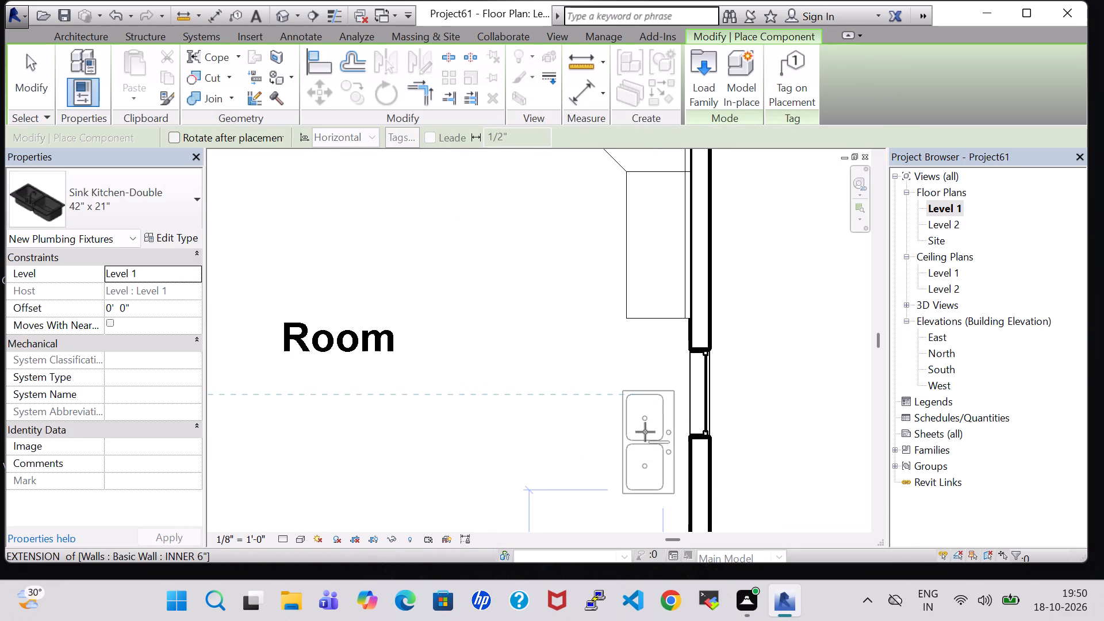
left_click(650, 432)
key("Escape")
key("Escape")
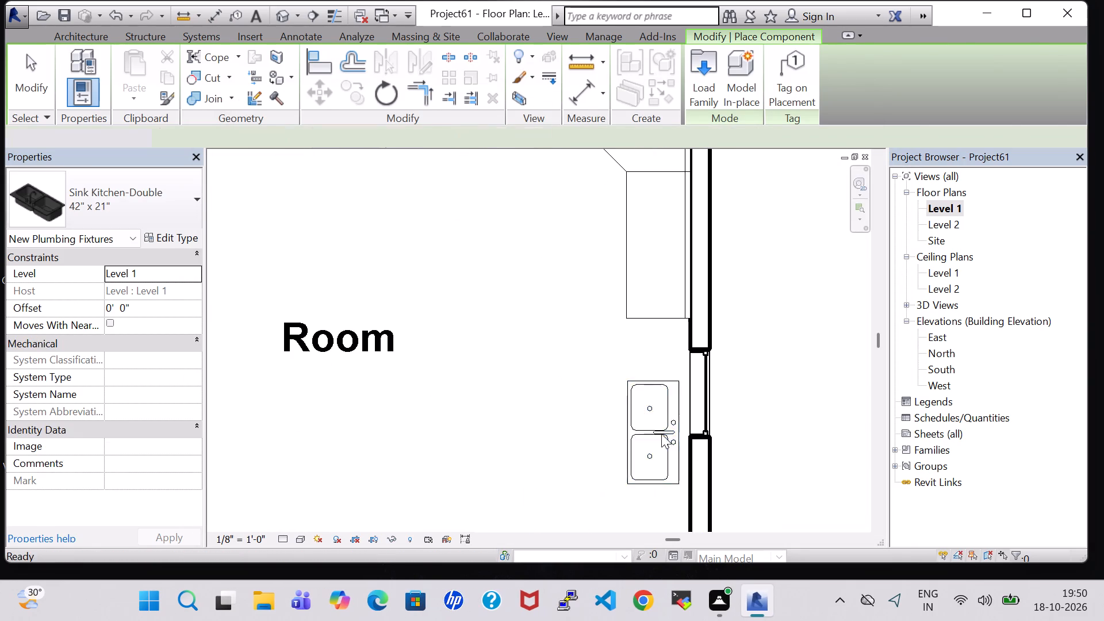
Nudge the double sink slightly south and east until its back sits flush against the east wall.
left_click(662, 434)
key("Down")
key("Down")
key("Right")
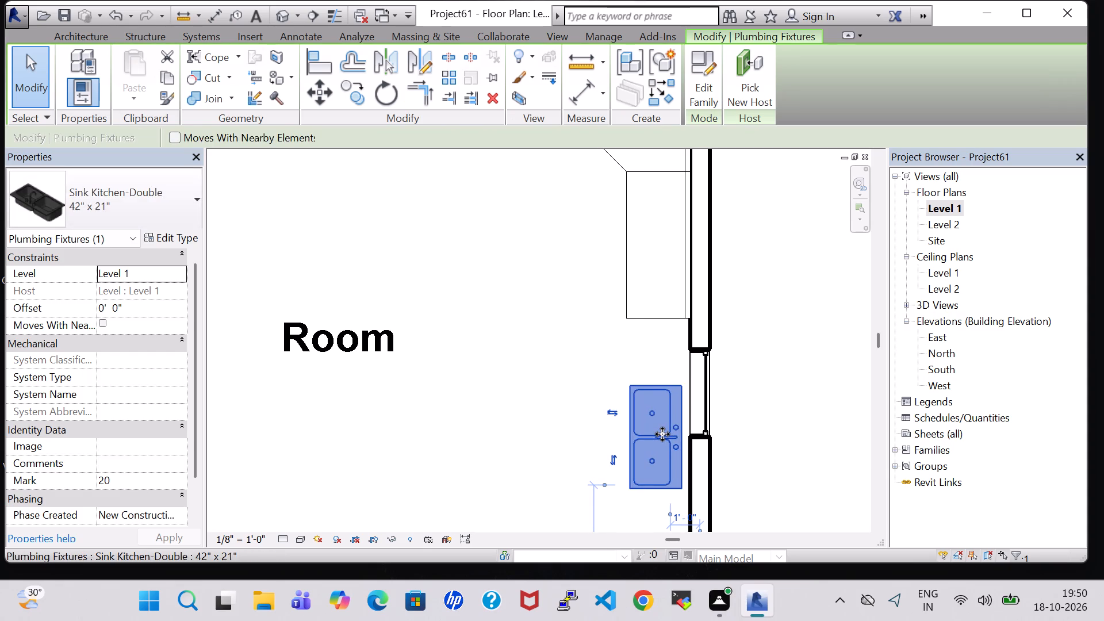
key("Right")
key("Right")
key("Right")
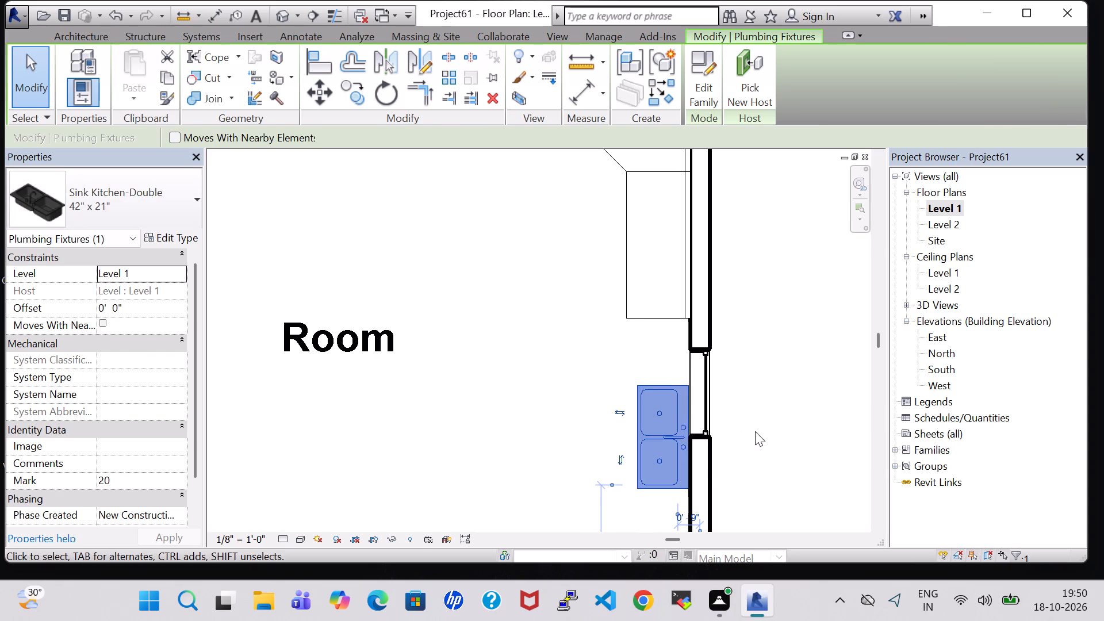
left_click(755, 431)
Load the Refrigerator family from the Specialty Equipment library's Domestic folder.
scroll(601, 359, "down", 4)
middle_click_drag(559, 352, 520, 301)
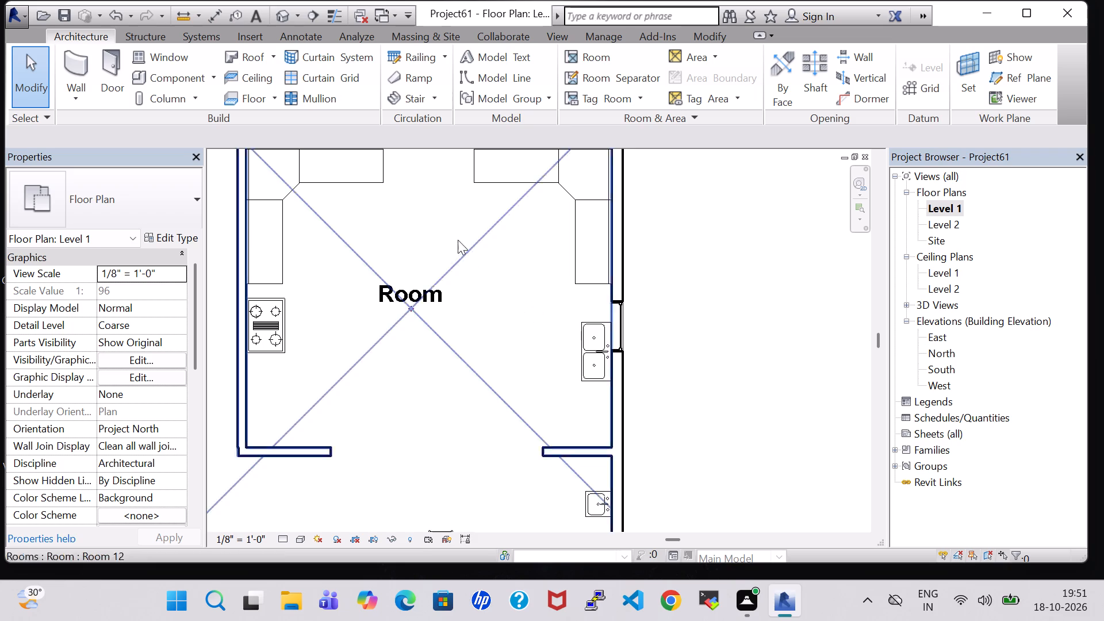
left_click(185, 73)
left_click(701, 55)
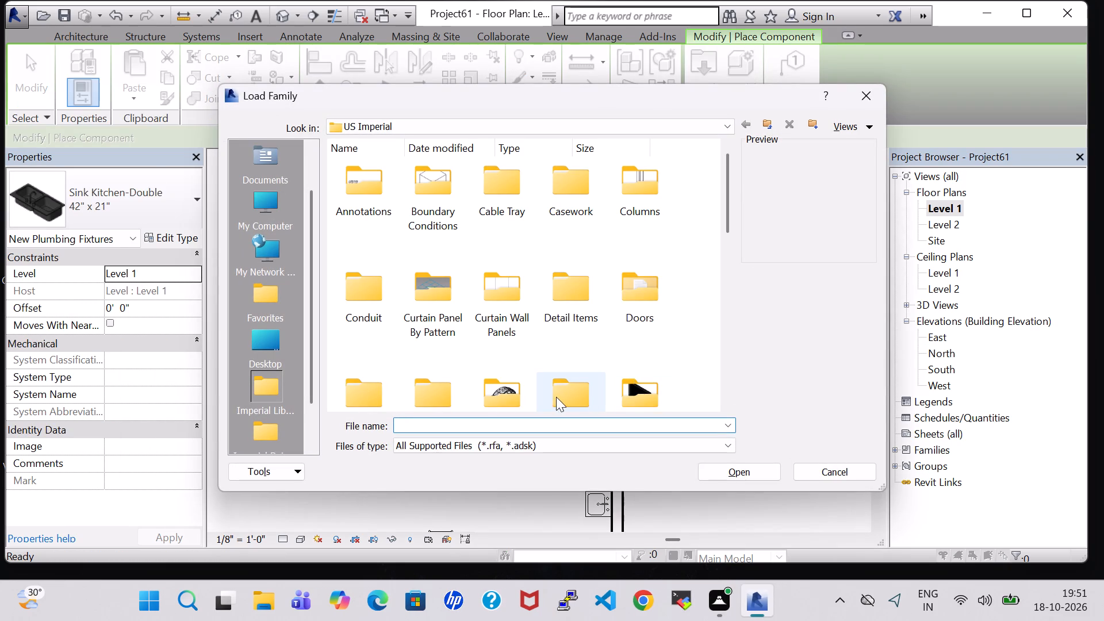
left_click(563, 396)
key("s")
double_click(431, 203)
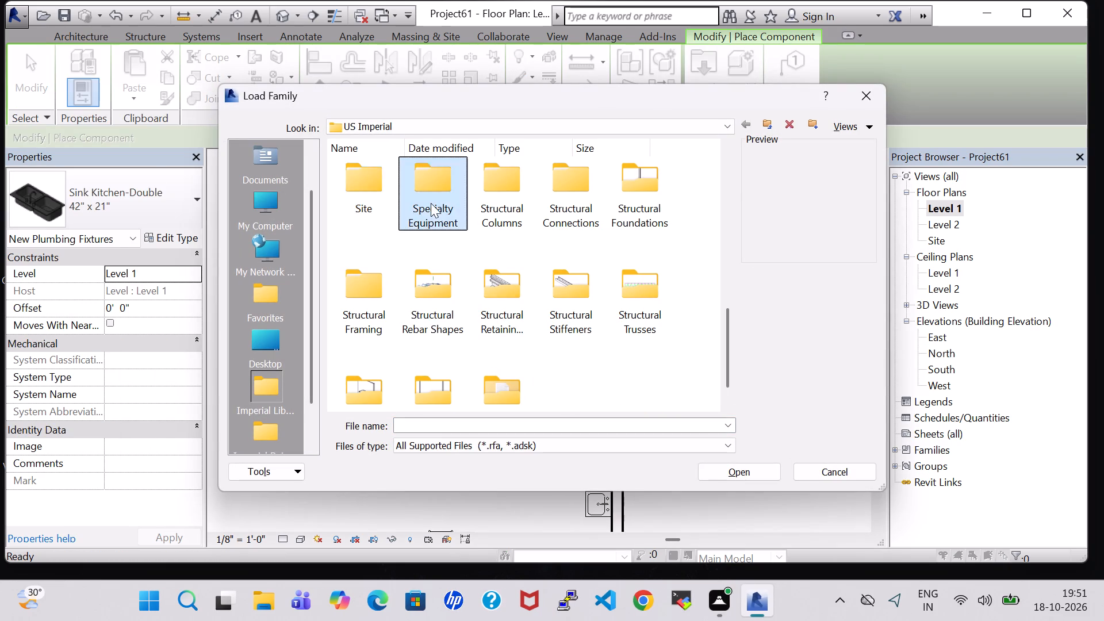
double_click(427, 189)
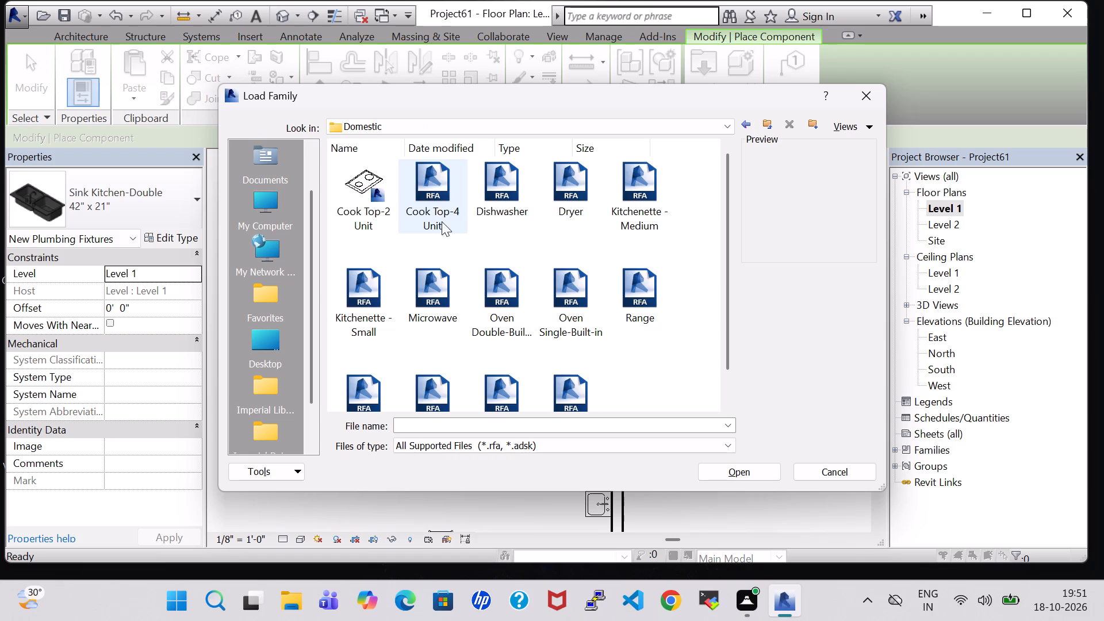
scroll(437, 375, "down", 1)
left_click(439, 351)
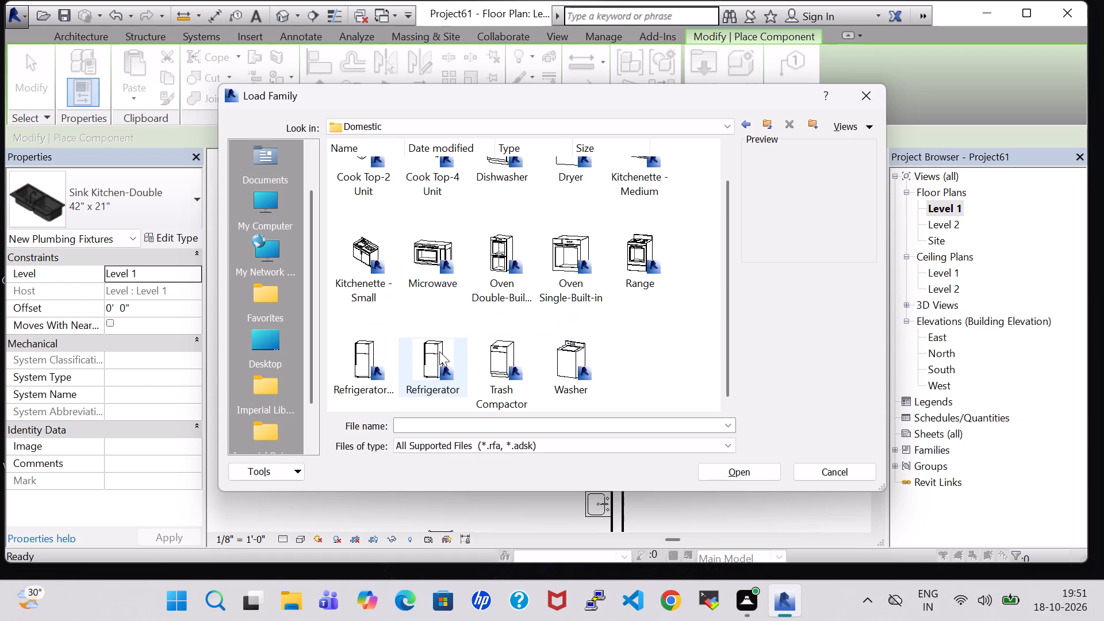
left_click(731, 457)
left_click(732, 470)
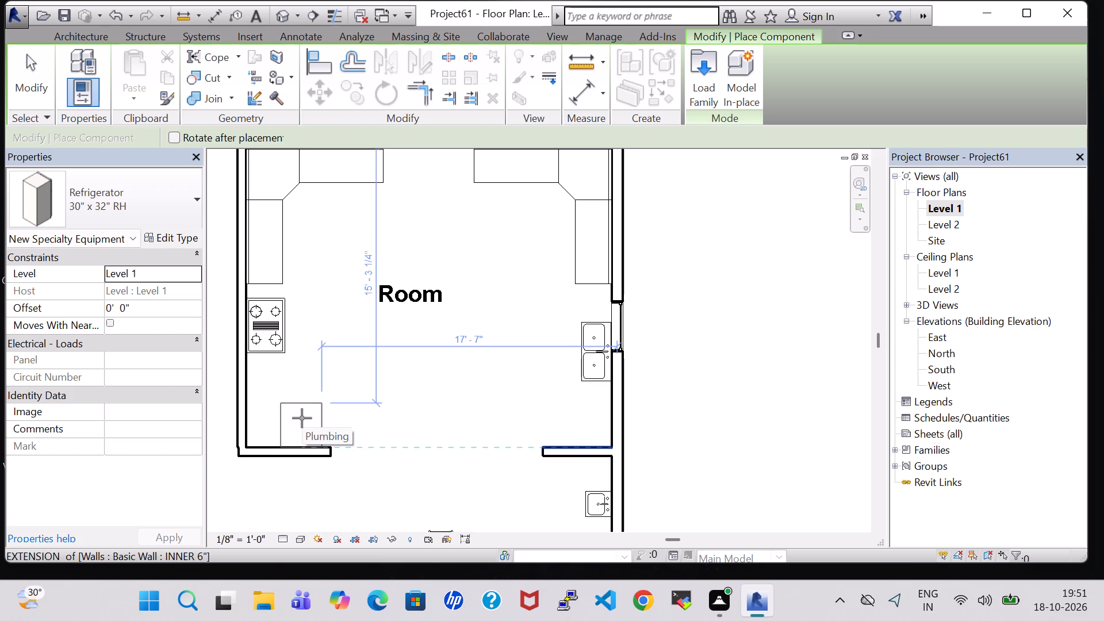
Place the 30" x 32" RH refrigerator near the kitchen's southwest corner, its east side about 17'-6" from the east wall.
scroll(307, 418, "up", 3)
left_click(300, 416)
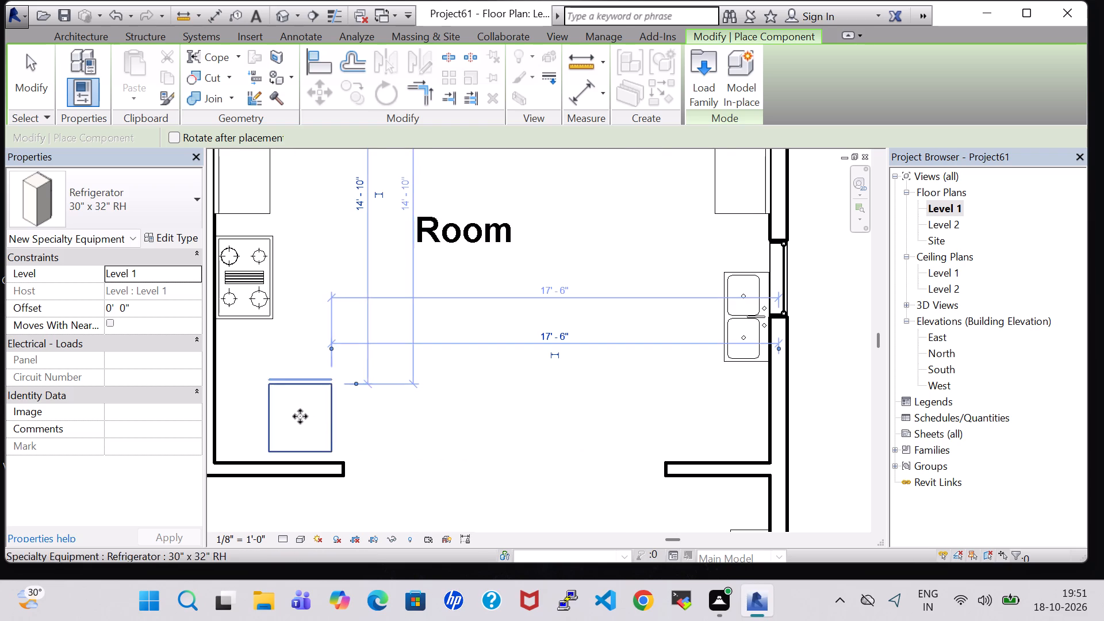
key("Escape")
key("Escape")
Turn the 30" x 32" RH refrigerator by 180 degrees so its door side faces south, and nudge it slightly south.
left_click(306, 396)
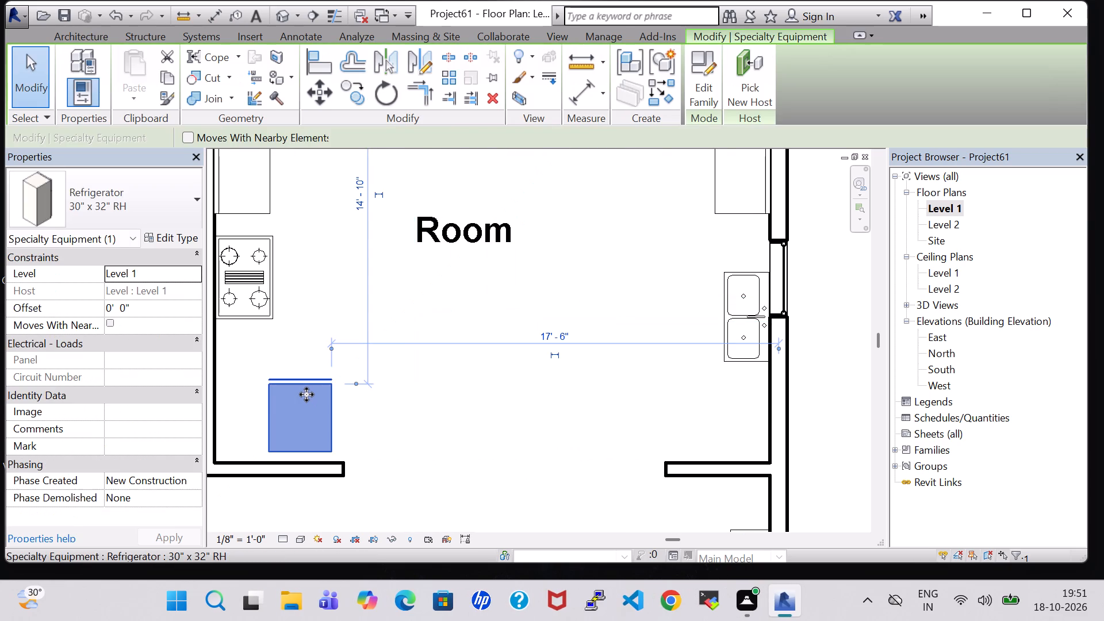
key("space")
key("space")
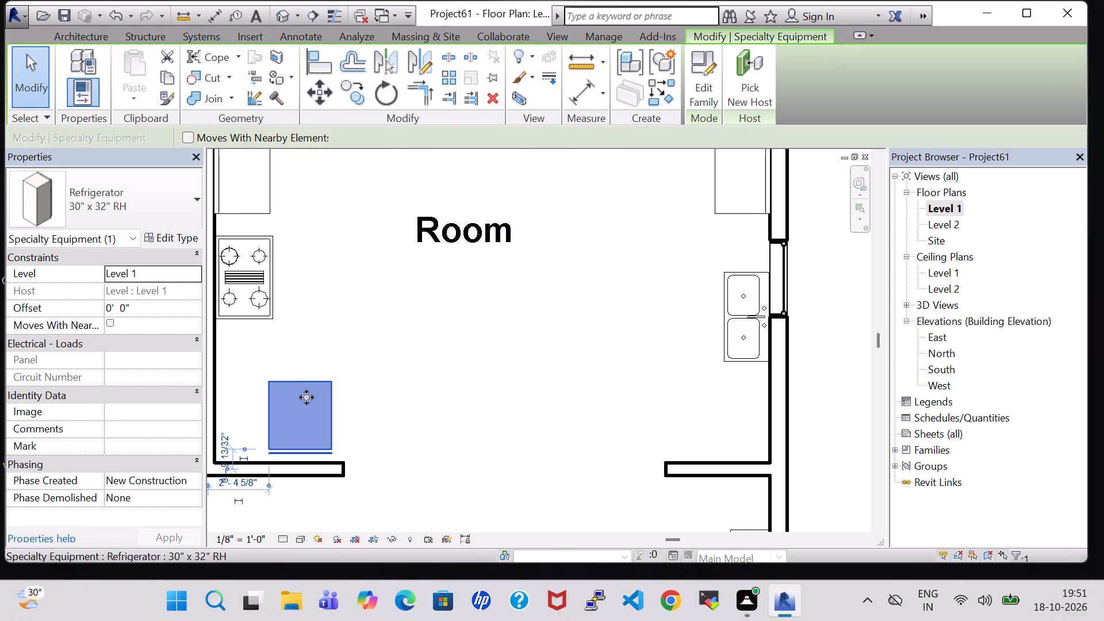
key("Down")
left_click(434, 397)
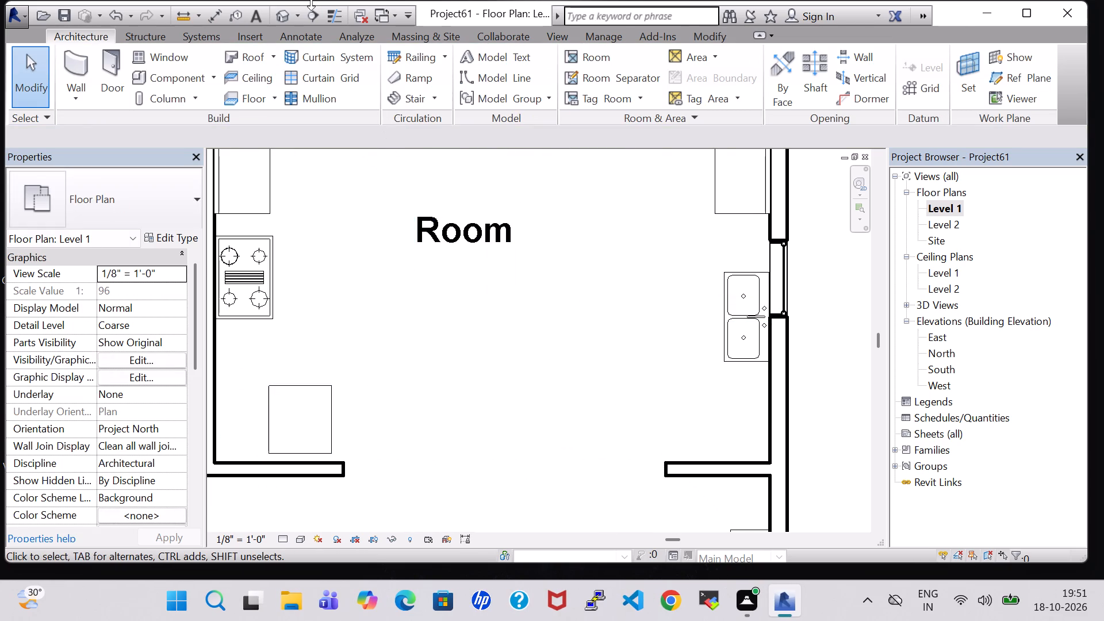
In the 3D view, nudge the 42" x 21" double kitchen sink along the east wall toward the dining-side partition.
left_click(278, 14)
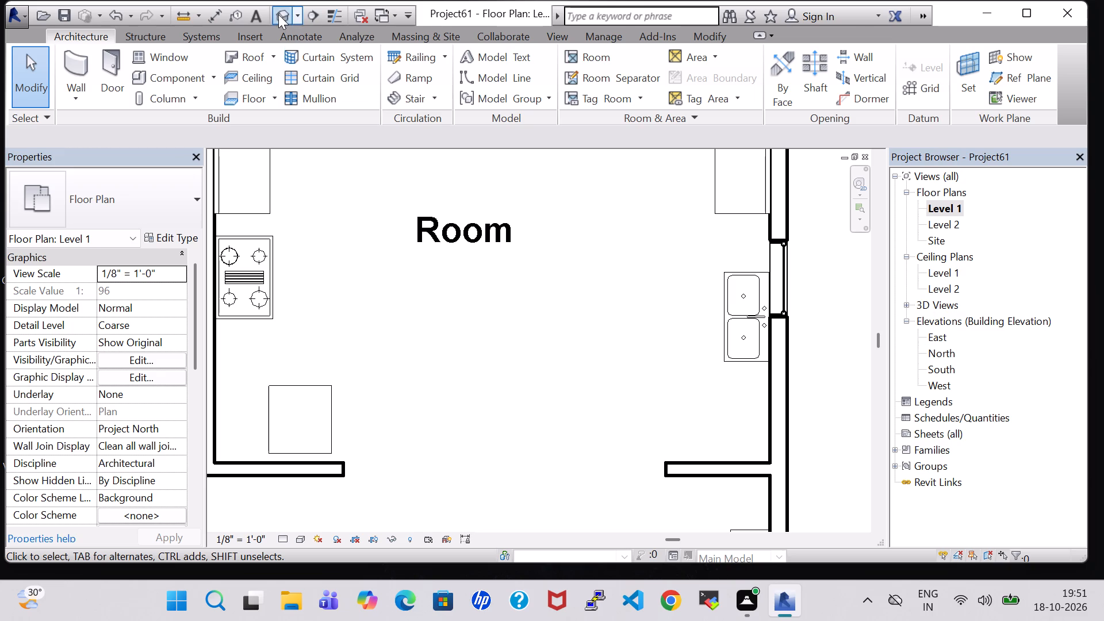
scroll(548, 309, "down", 3)
scroll(548, 390, "up", 2)
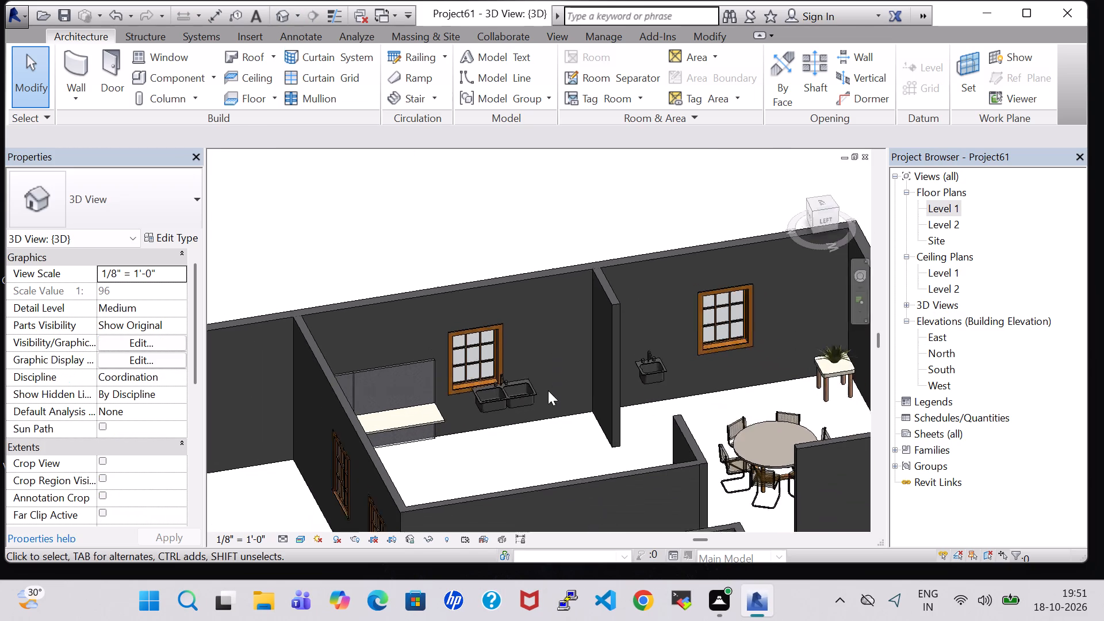
scroll(548, 390, "up", 4)
left_click(485, 397)
key("Down")
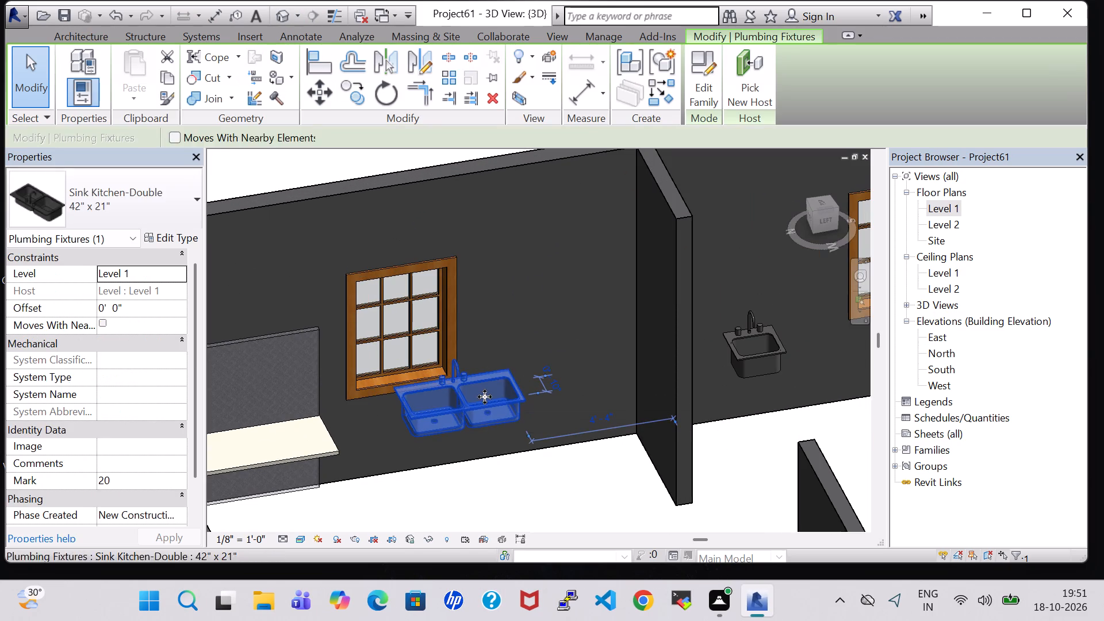
key("Down")
key("Down")
key("Down")
key("Down")
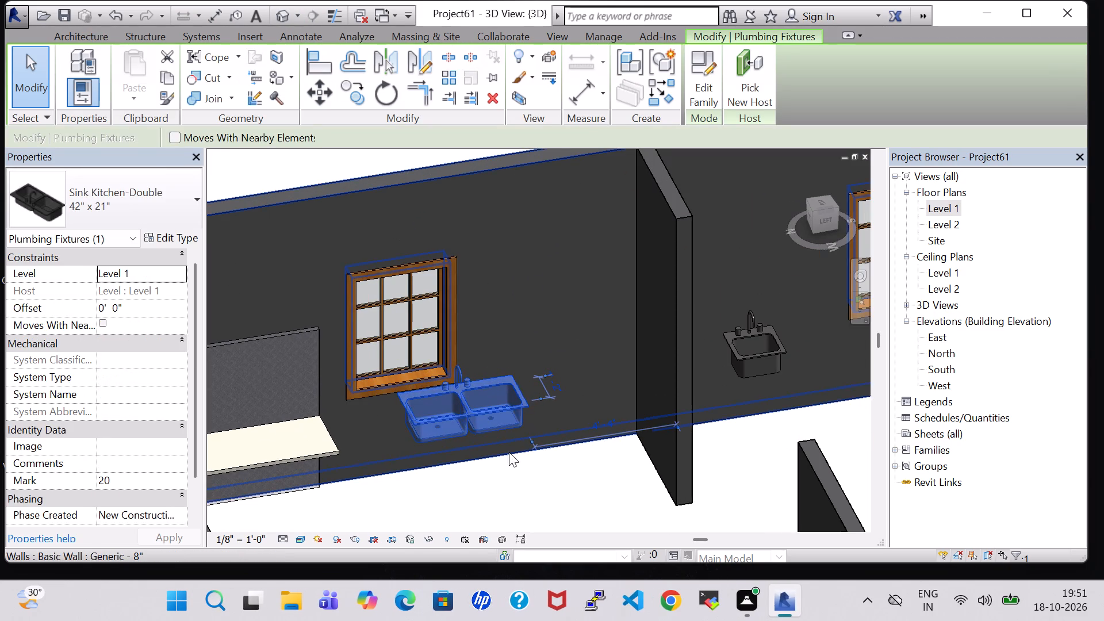
key("Right")
key("Right")
key("Right")
key("Right")
left_click(523, 482)
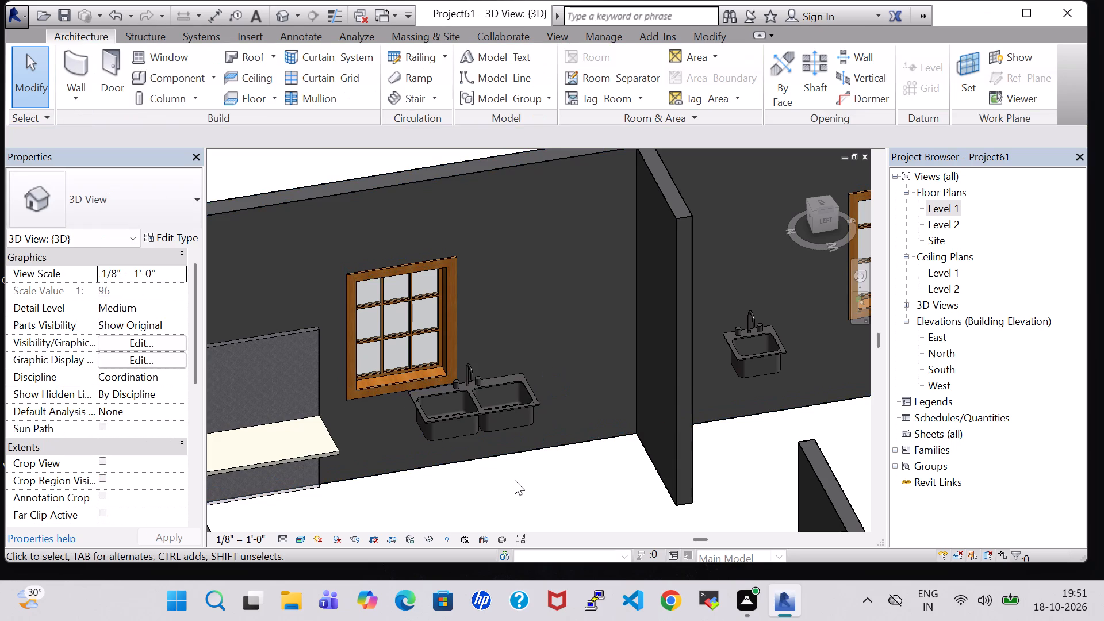
Nudge the double sink back toward the east wall until its rear edge closes the gap to the wall.
middle_click_drag(511, 479, 531, 479, "shift")
middle_click_drag(406, 465, 412, 465, "shift")
middle_click_drag(361, 453, 429, 486)
scroll(407, 480, "up", 1)
middle_click_drag(357, 480, 391, 480, "shift")
middle_click_drag(218, 461, 232, 462)
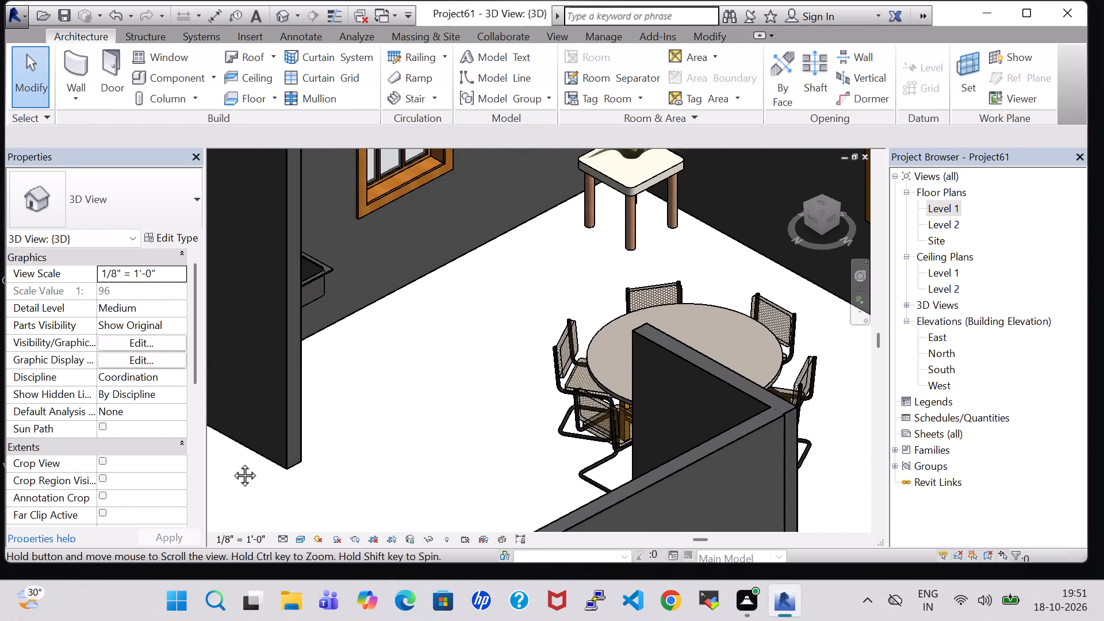
middle_click_drag(232, 462, 656, 435)
middle_click_drag(570, 468, 579, 468, "shift")
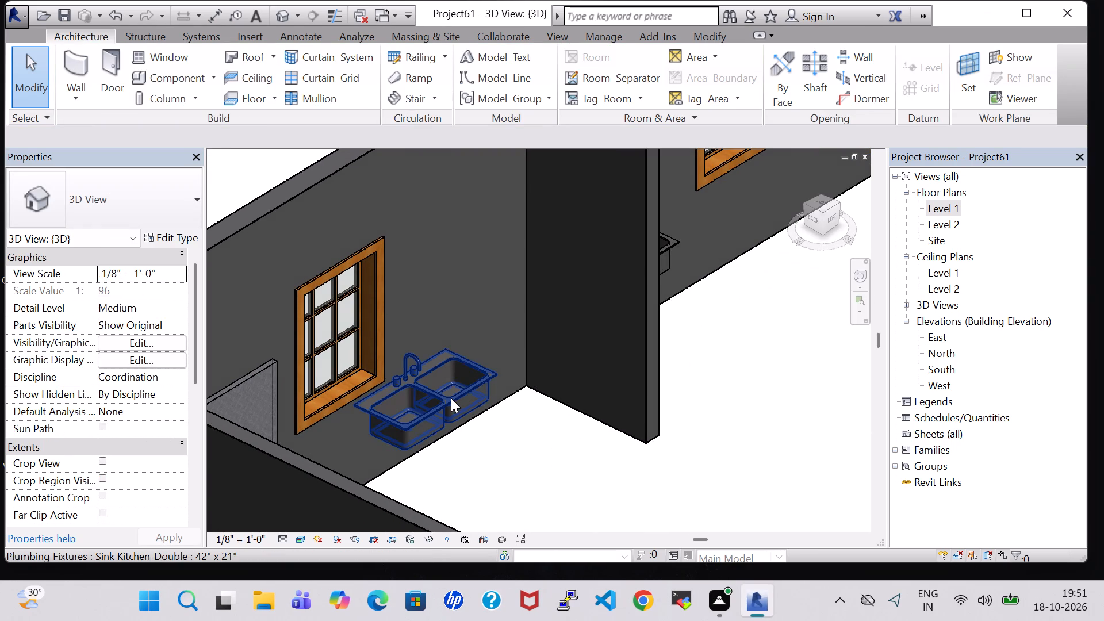
left_click(451, 398)
key("Down")
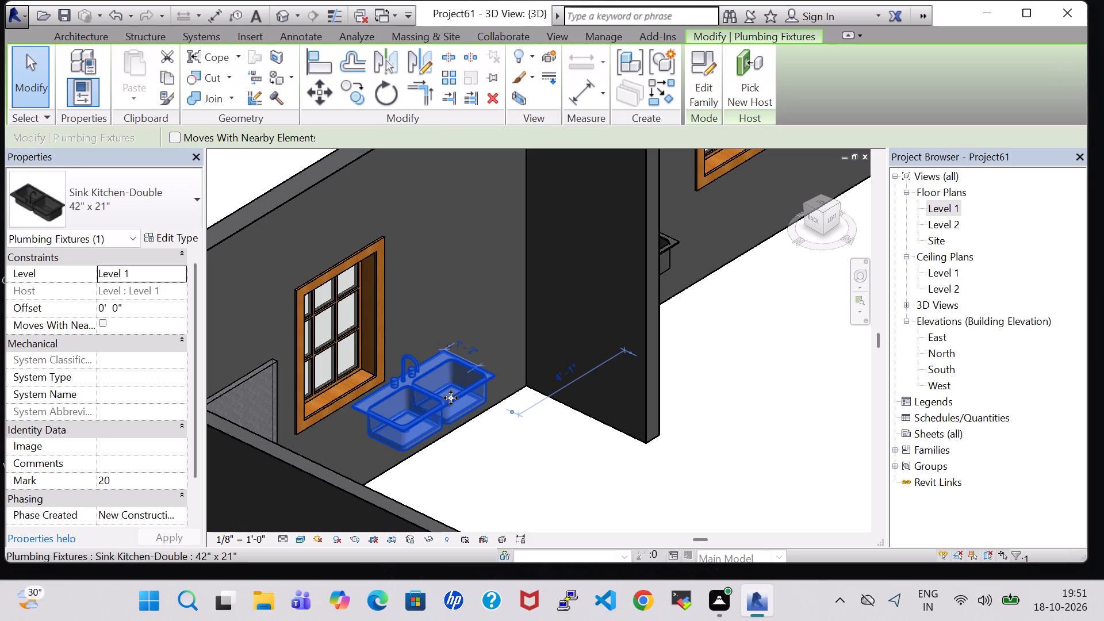
key("Right")
key("Right")
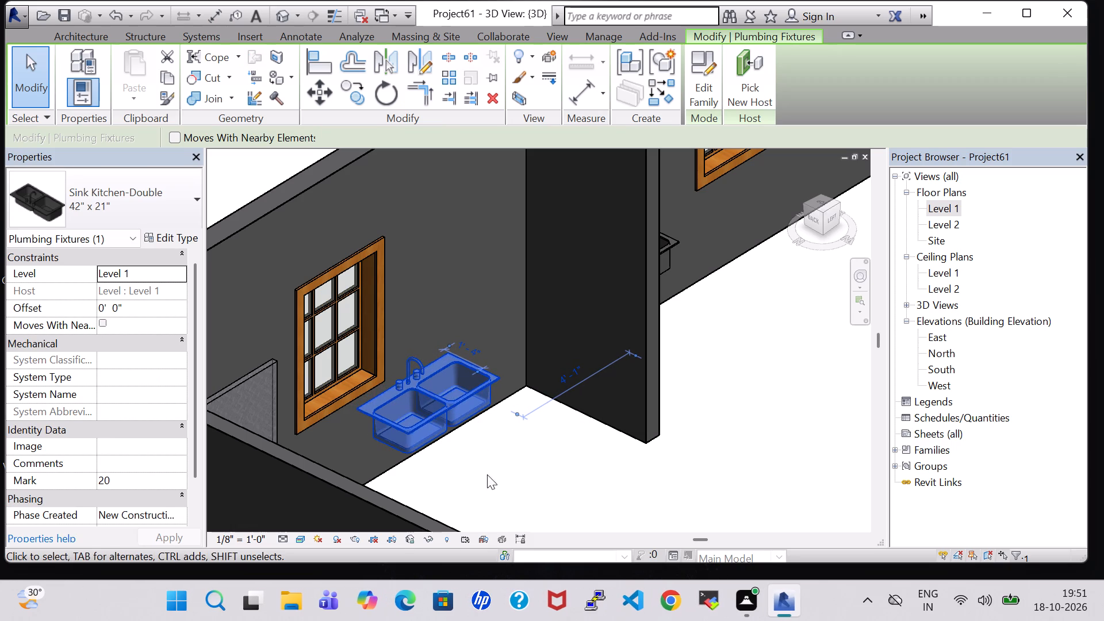
scroll(493, 480, "up", 1)
middle_click_drag(493, 480, 579, 485, "shift")
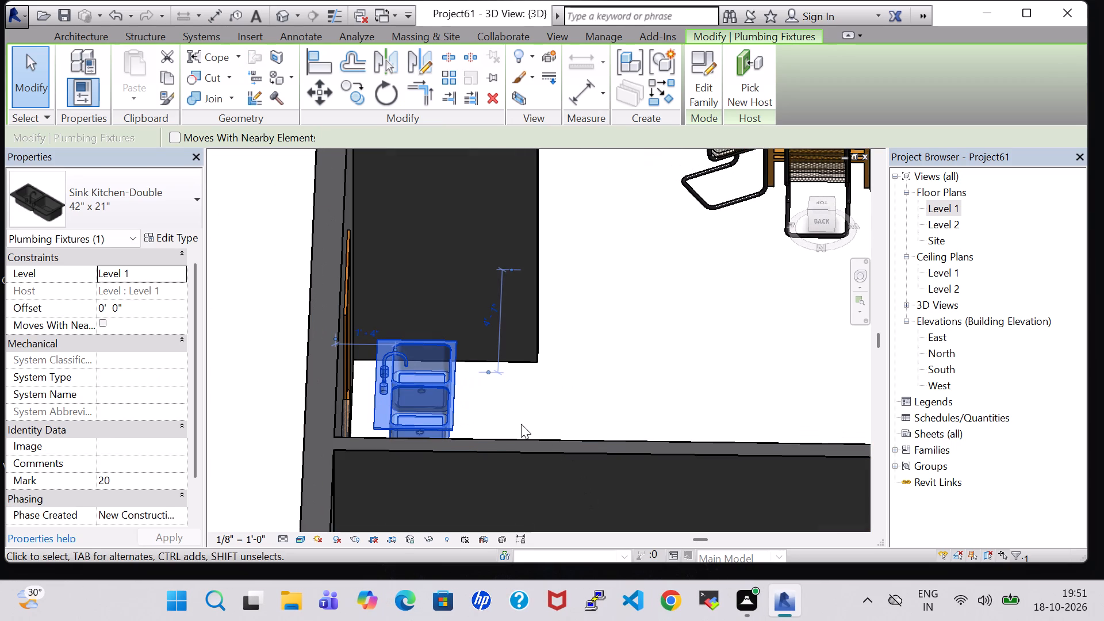
key("Left")
key("Left")
key("Left")
key("Left")
key("Left")
key("Left")
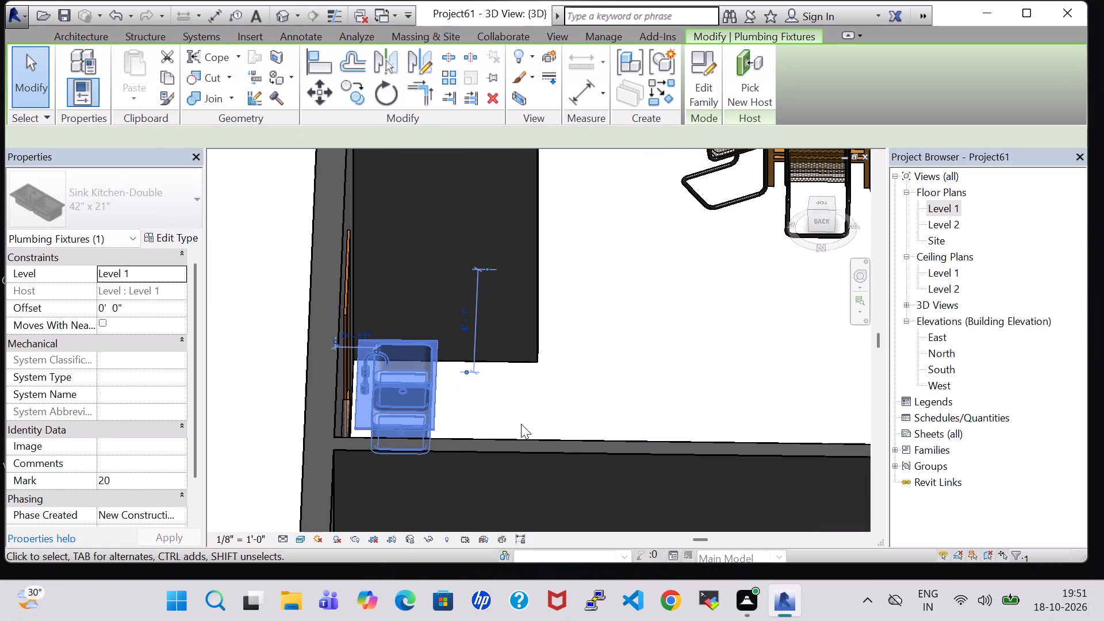
Fine-tune the double sink's position along the east wall, beside the kitchen window, with small nudges.
key("Down")
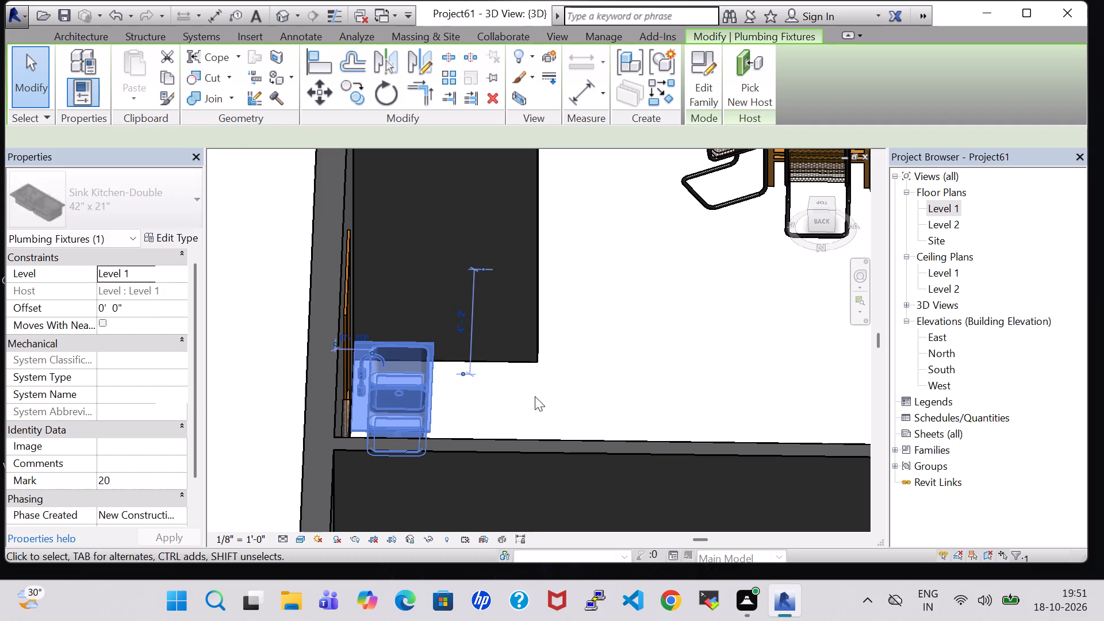
key("Down")
key("Up")
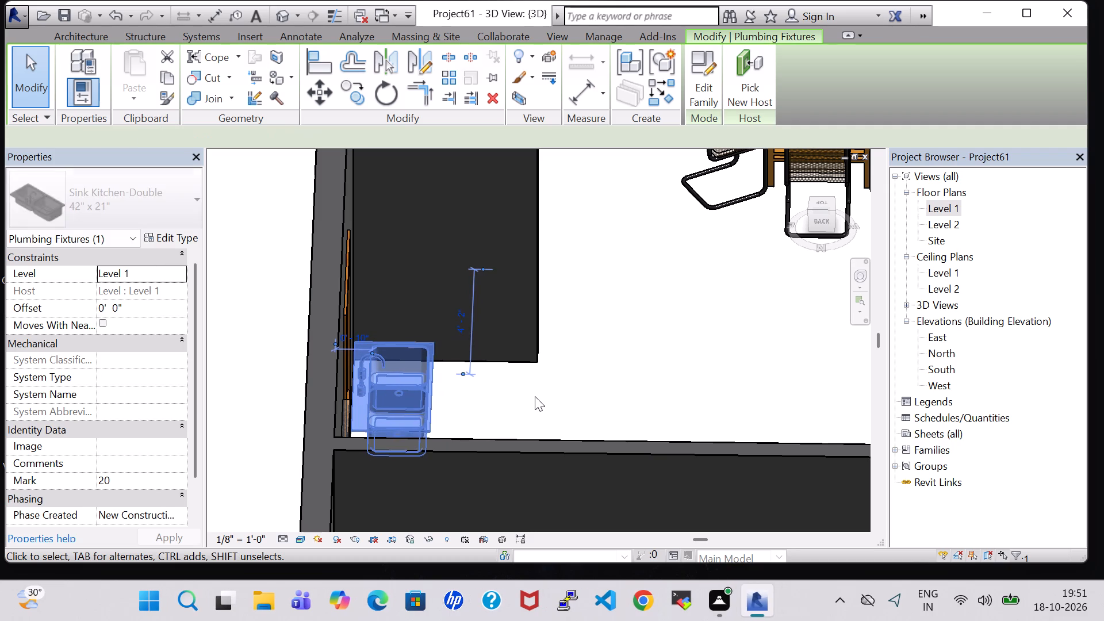
key("Up")
key("Up")
middle_click_drag(577, 392, 452, 370)
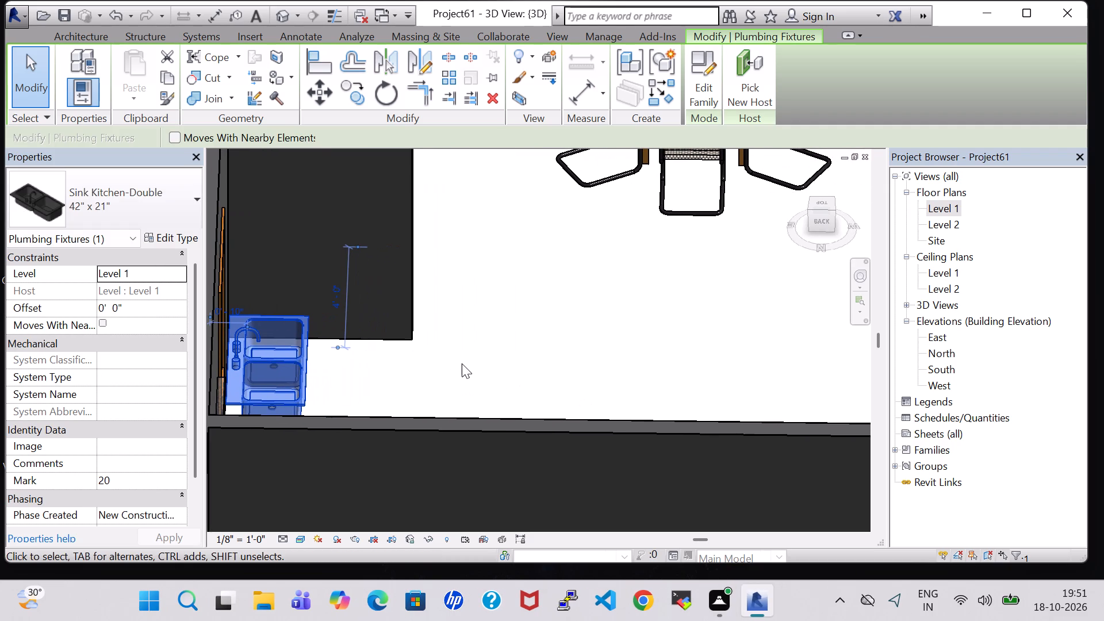
middle_click_drag(462, 363, 408, 360, "shift")
scroll(408, 360, "up", 1)
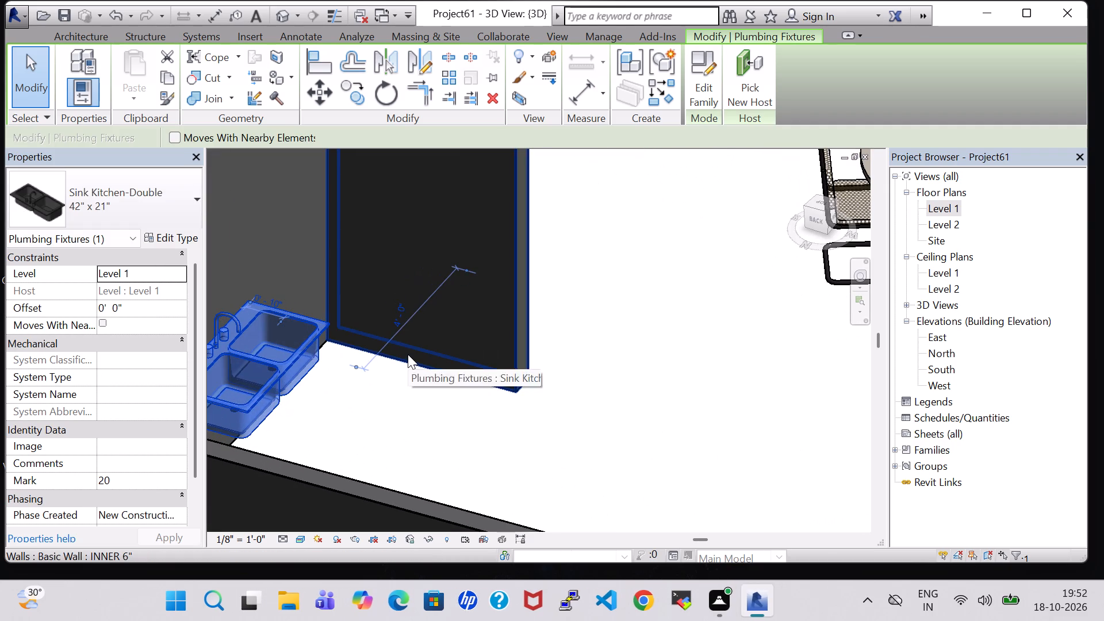
key("Up")
key("Up")
key("Up")
key("Up")
middle_click_drag(417, 390, 315, 409)
middle_click_drag(313, 447, 620, 415)
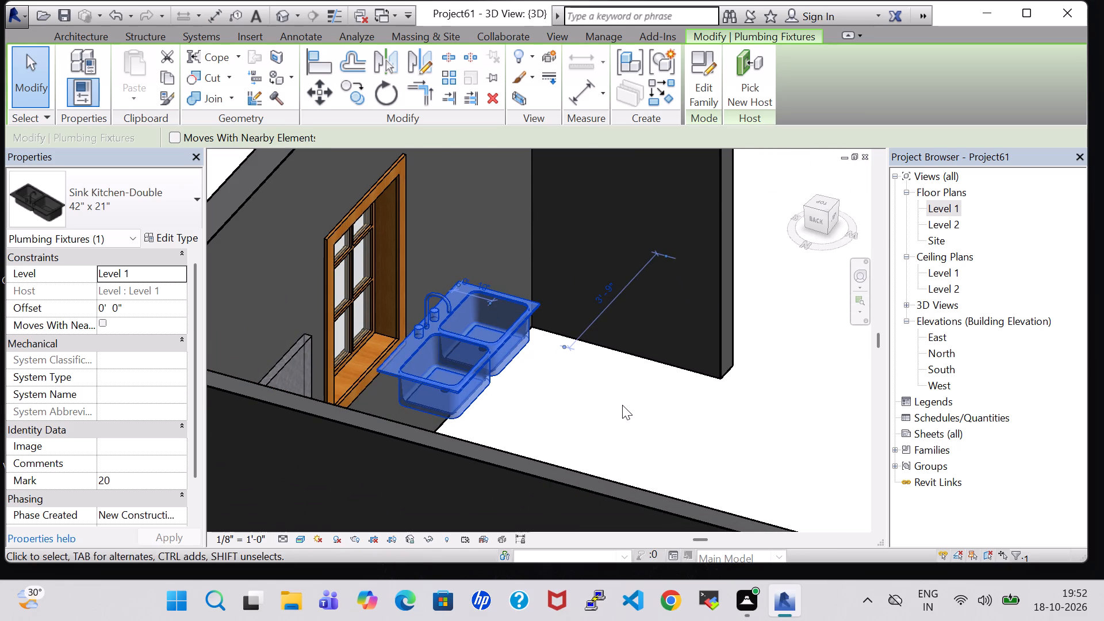
Raise the 36" x 48" casement window beside the double sink slightly with small upward nudges.
left_click(324, 259)
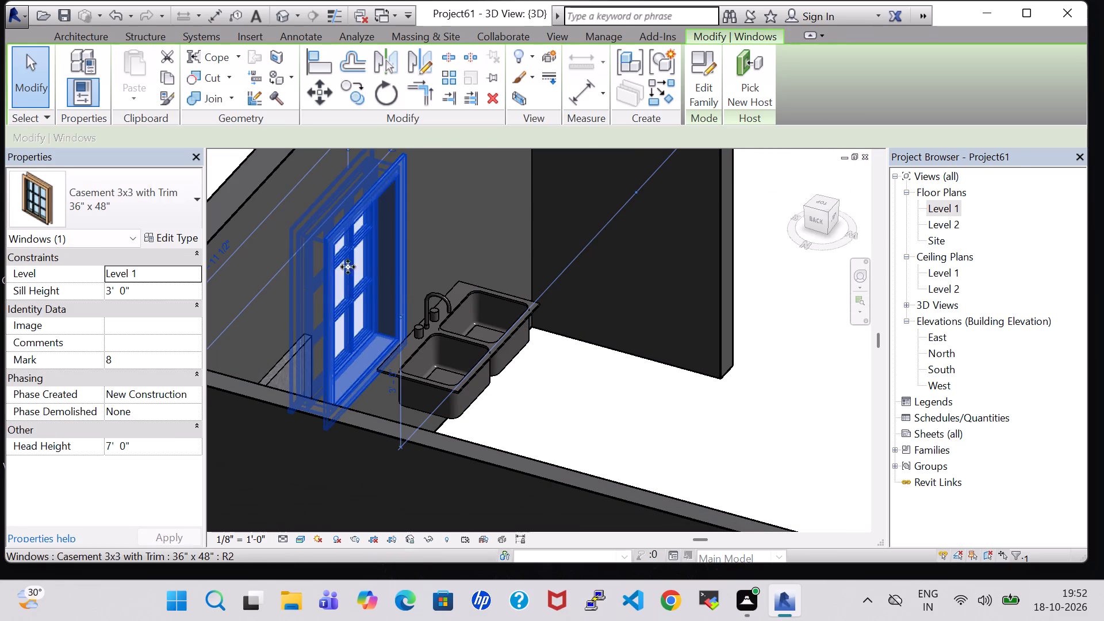
key("Up")
key("Up")
key("Up")
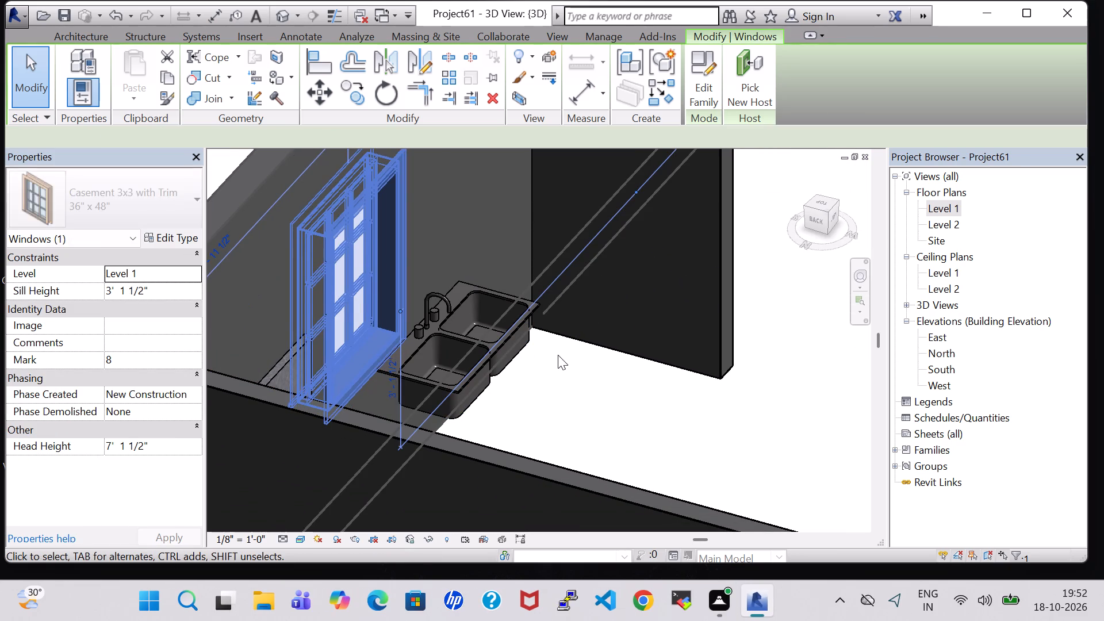
key("Up")
key("Up")
left_click(660, 411)
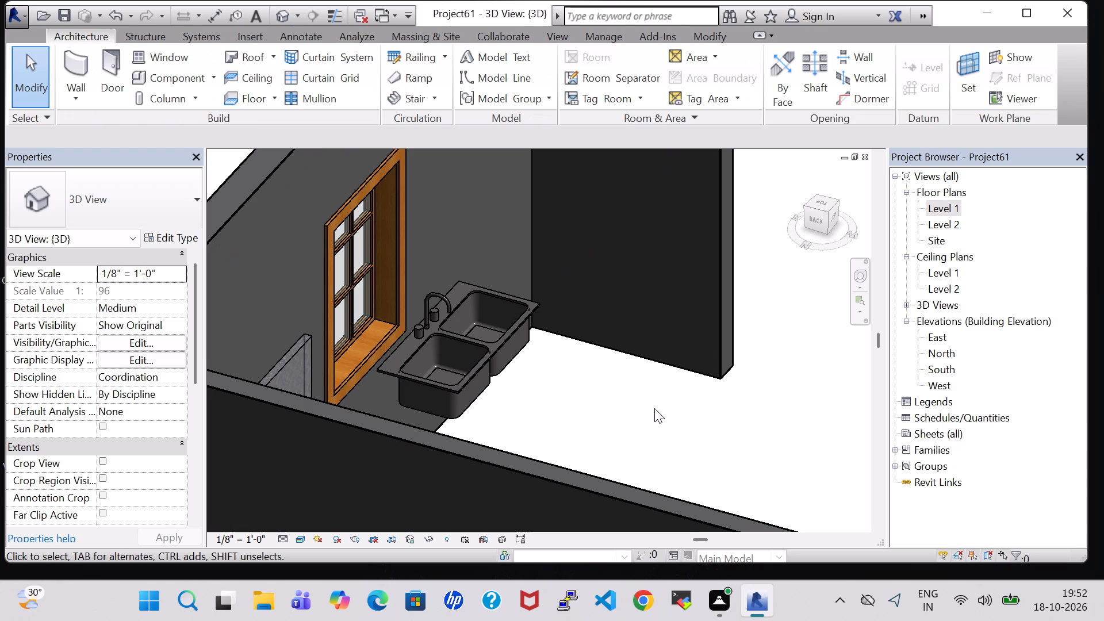
Examine the kitchen layout in the Level 1 floor plan and in 3D, around the sinks, corner counter and cook top.
double_click(950, 207)
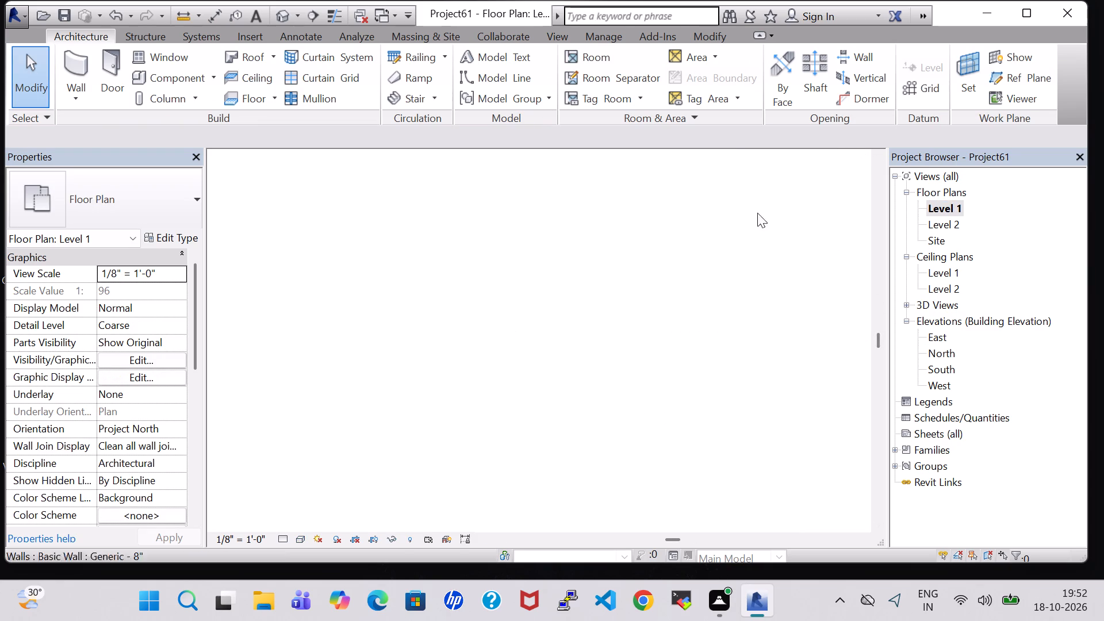
scroll(648, 263, "down", 8)
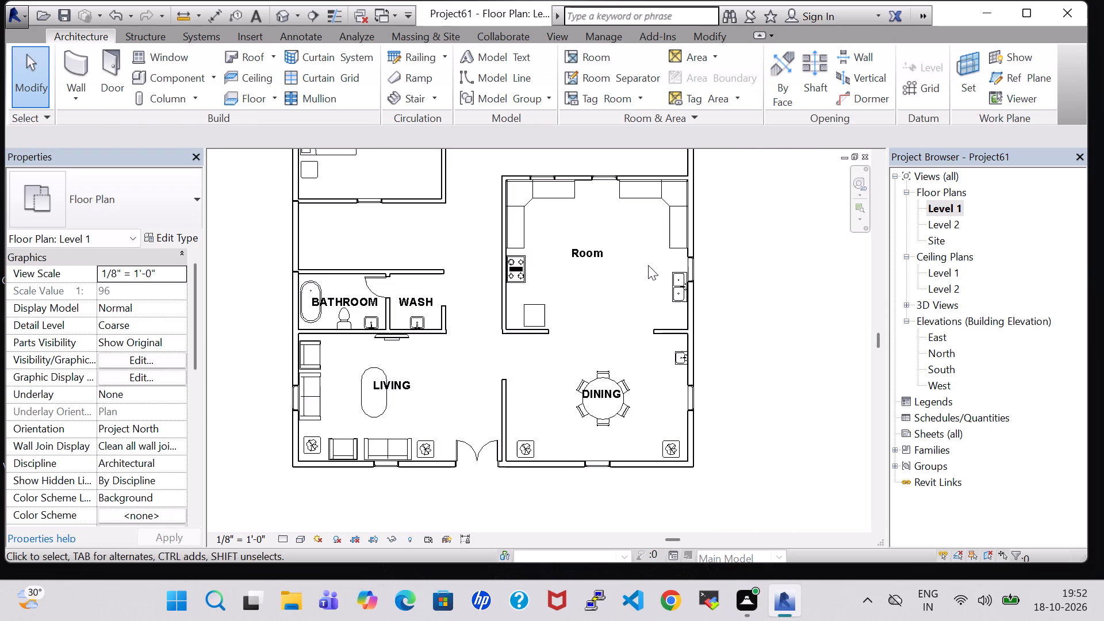
scroll(653, 273, "up", 6)
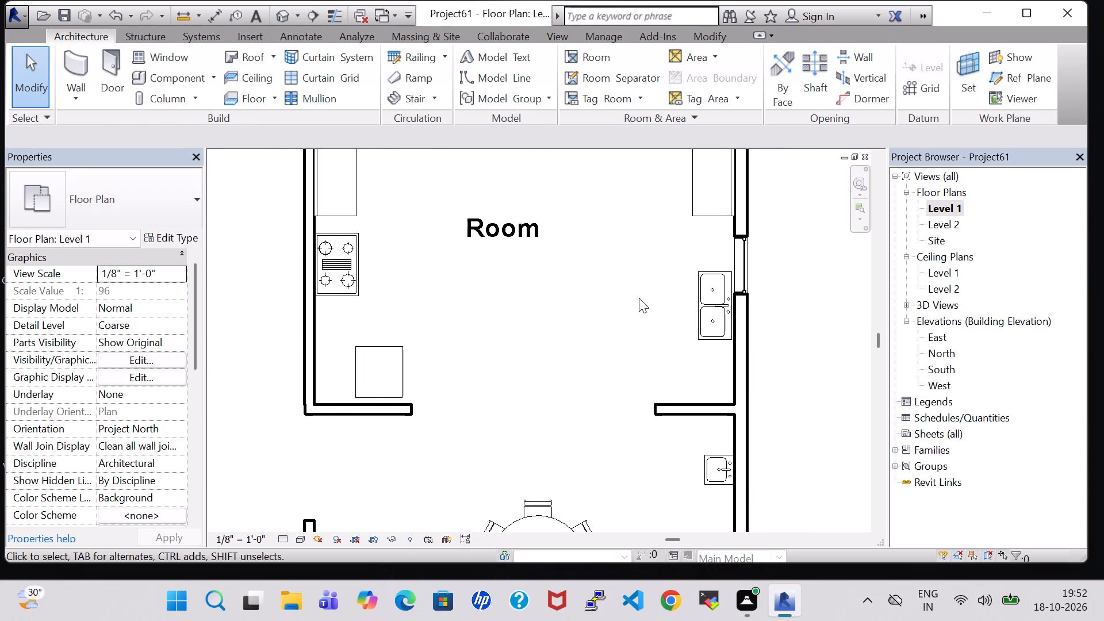
scroll(588, 305, "down", 2)
left_click(279, 17)
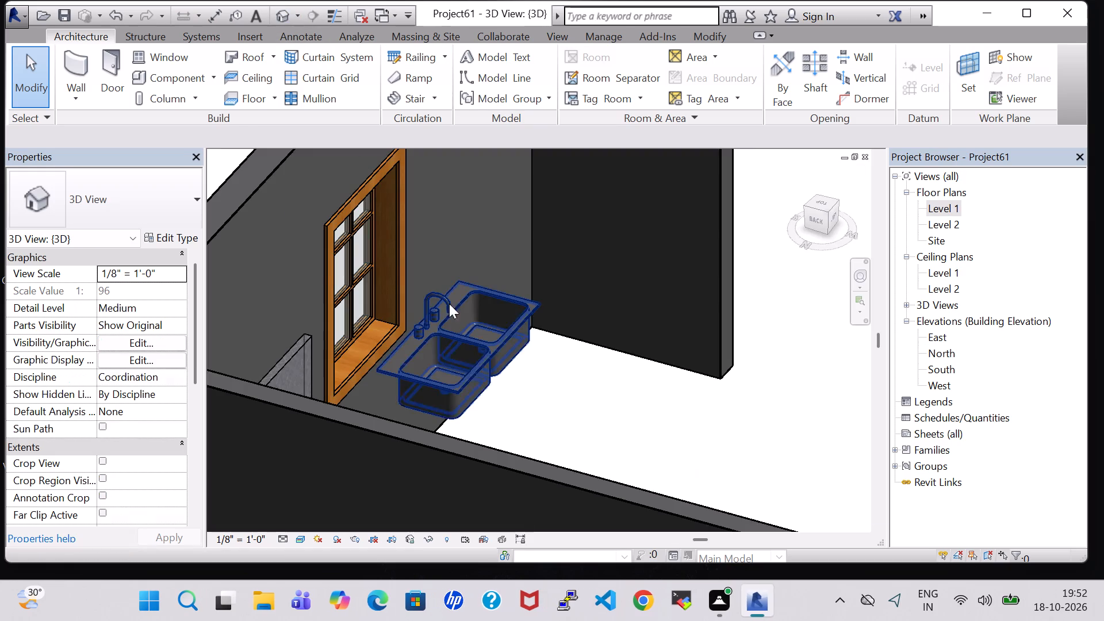
scroll(499, 393, "down", 3)
middle_click_drag(748, 332, 675, 438, "shift")
middle_click_drag(655, 478, 634, 302)
middle_click_drag(619, 401, 530, 308, "shift")
middle_click_drag(450, 290, 413, 301, "shift")
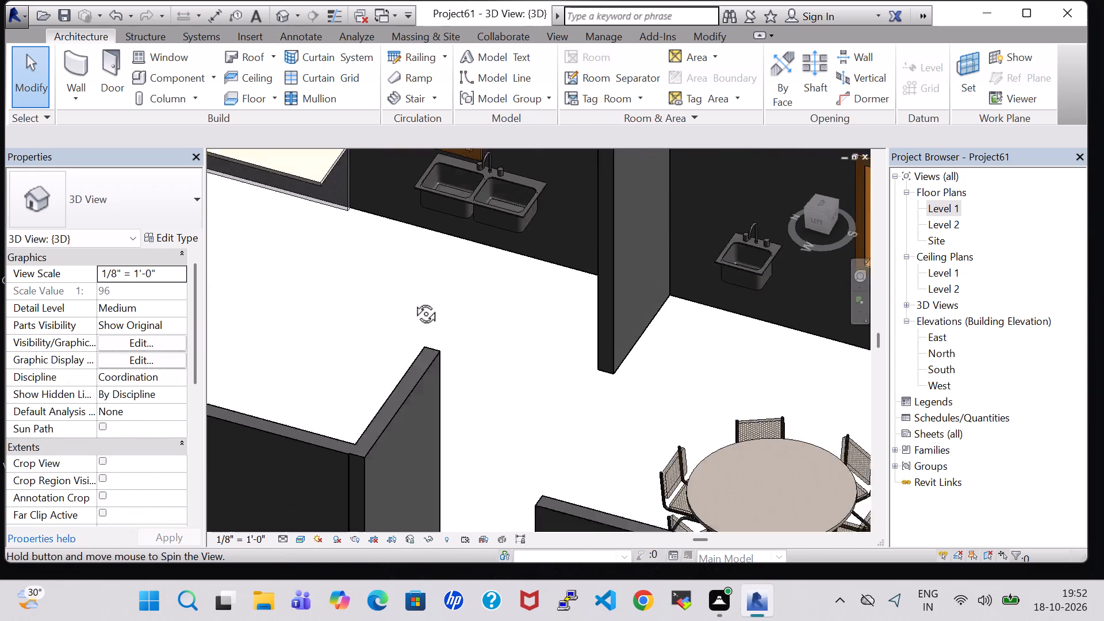
middle_click_drag(413, 301, 352, 313, "shift")
middle_click_drag(319, 239, 418, 415)
scroll(305, 371, "up", 1)
middle_click_drag(318, 371, 365, 372, "shift")
middle_click_drag(363, 372, 198, 293, "shift")
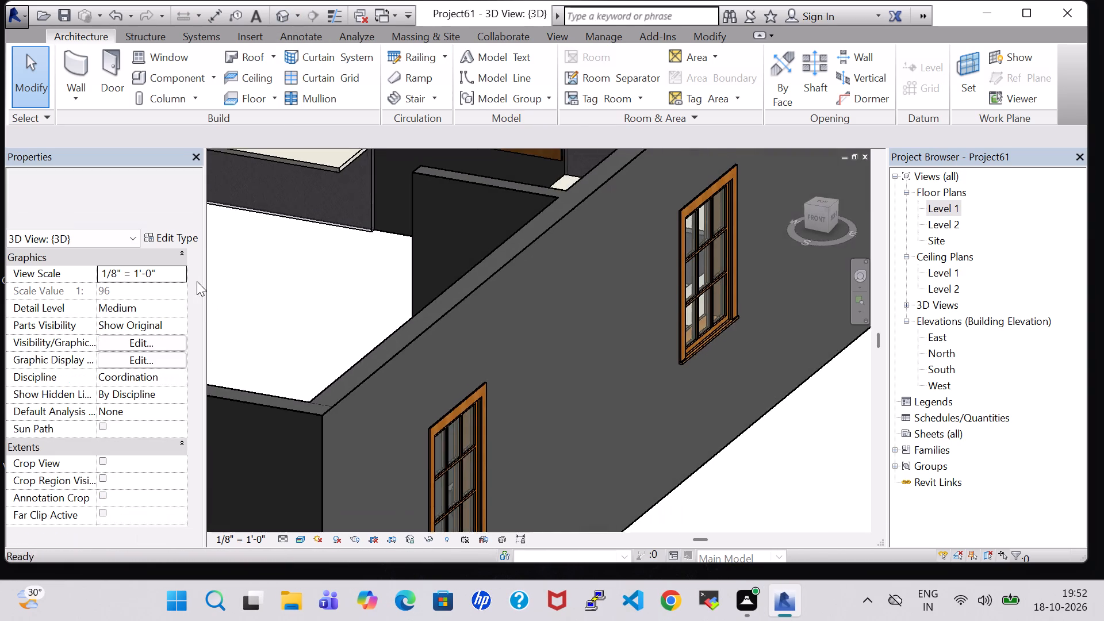
middle_click_drag(267, 252, 424, 408)
middle_click_drag(365, 405, 281, 380)
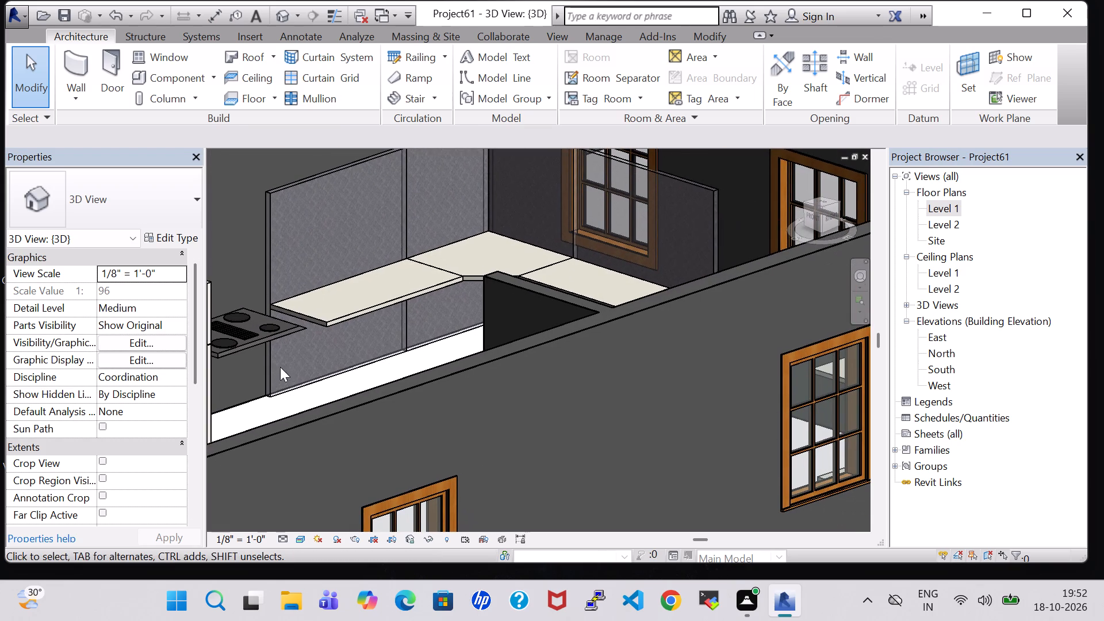
Check the type properties of the 96" x 96" Work Station Cubicle used as the corner counter beside the cook top.
left_click(282, 324)
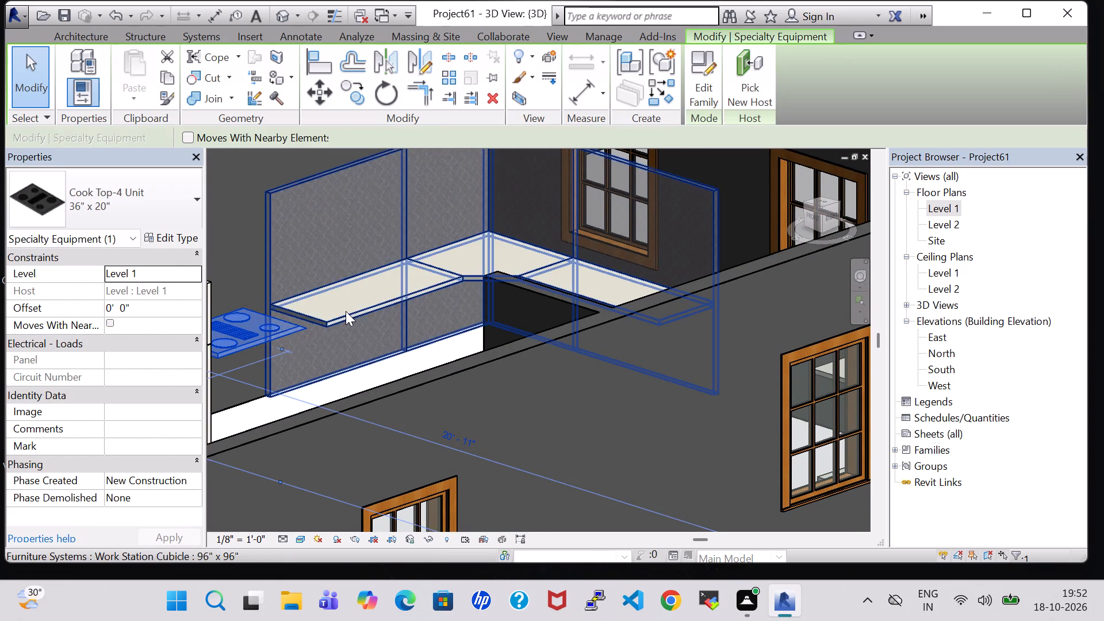
left_click(346, 311)
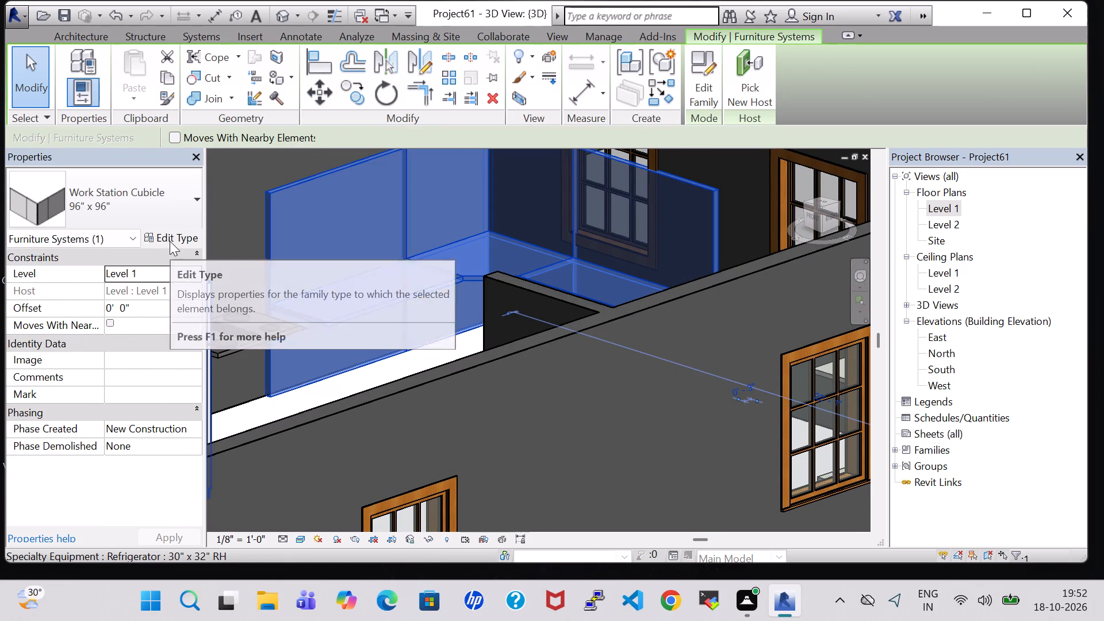
left_click(172, 235)
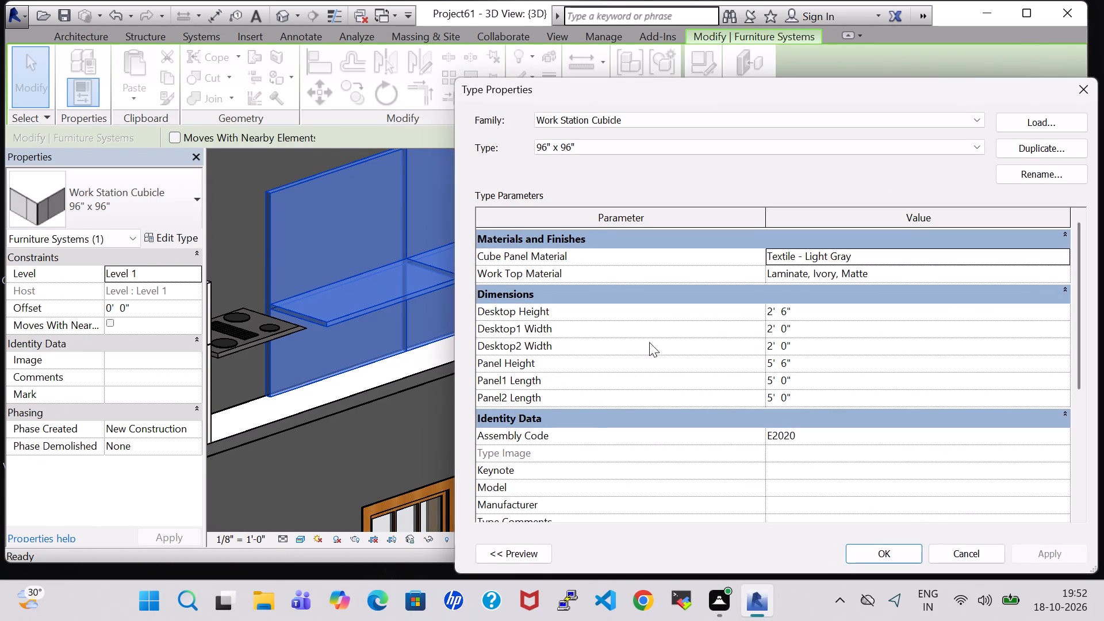
left_click(1086, 91)
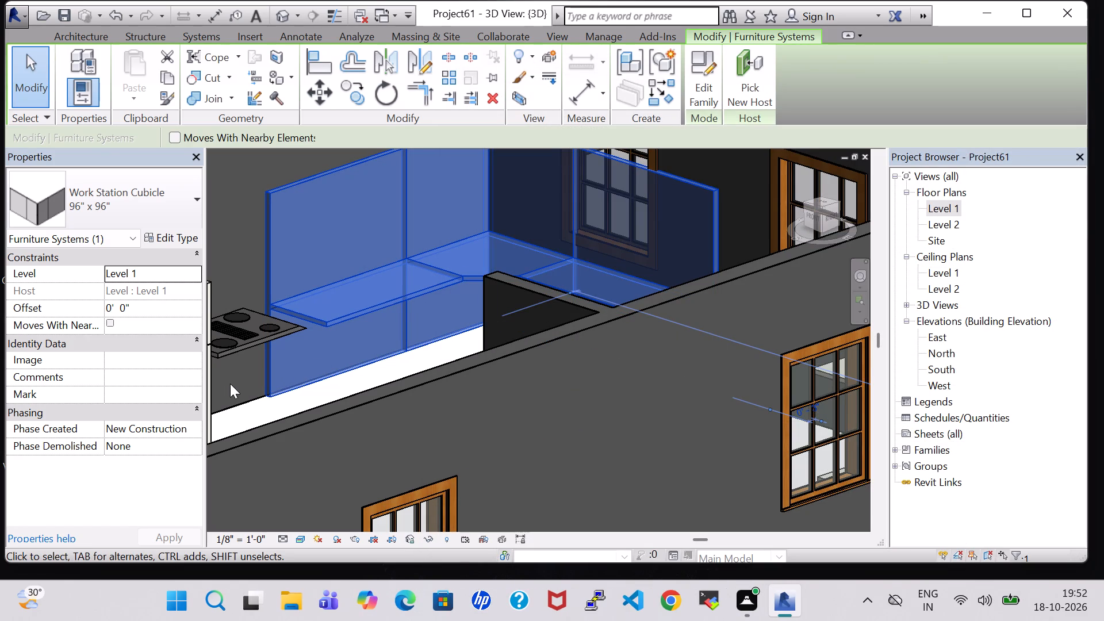
Nudge the 36" x 20" cook top north onto the west corner counter, about 12'-0" from the kitchen's south wall.
left_click(233, 352)
key("Right")
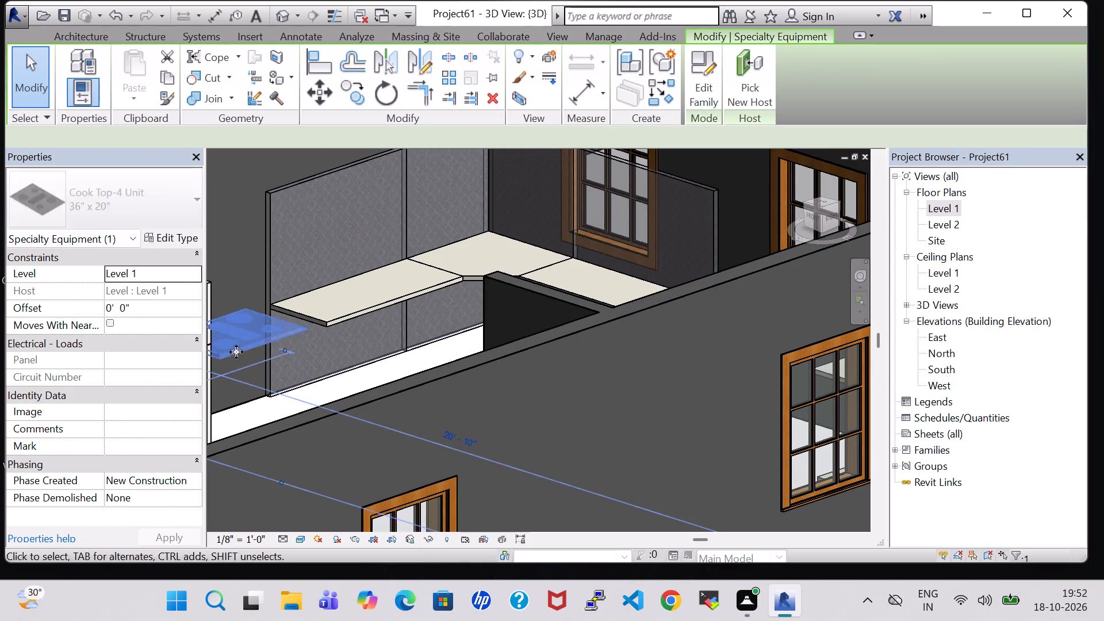
key("Right")
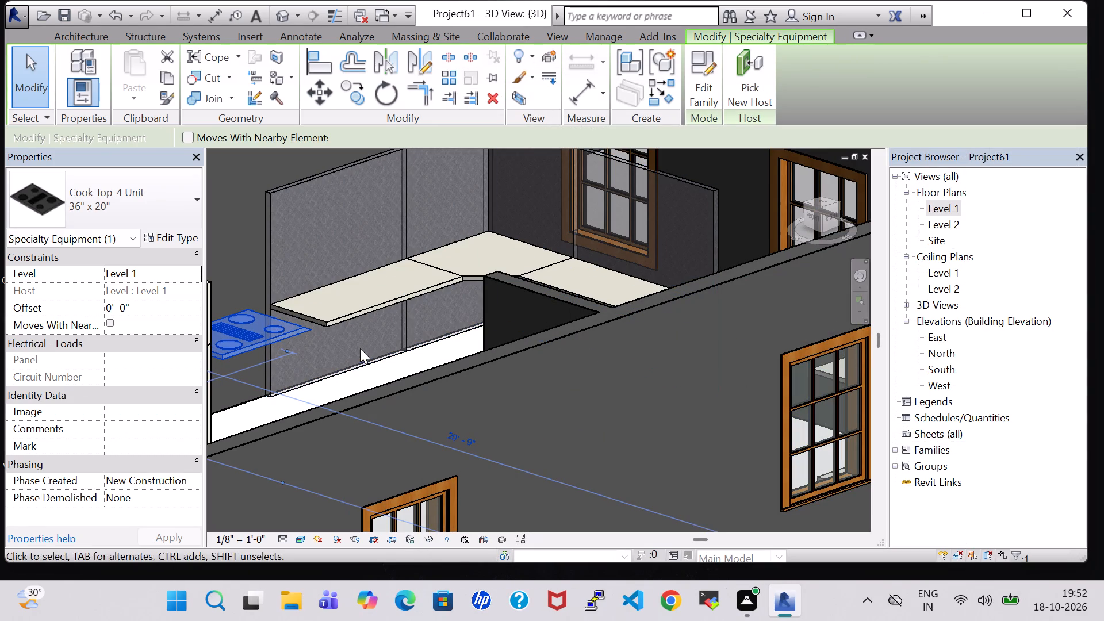
double_click(950, 207)
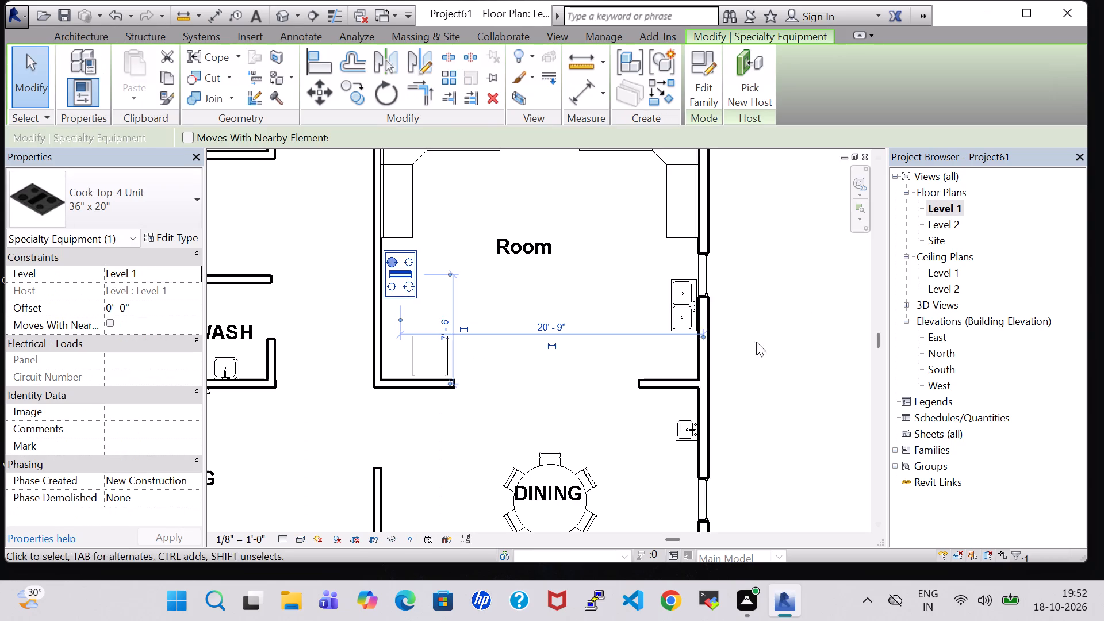
left_click(398, 282)
key("Up")
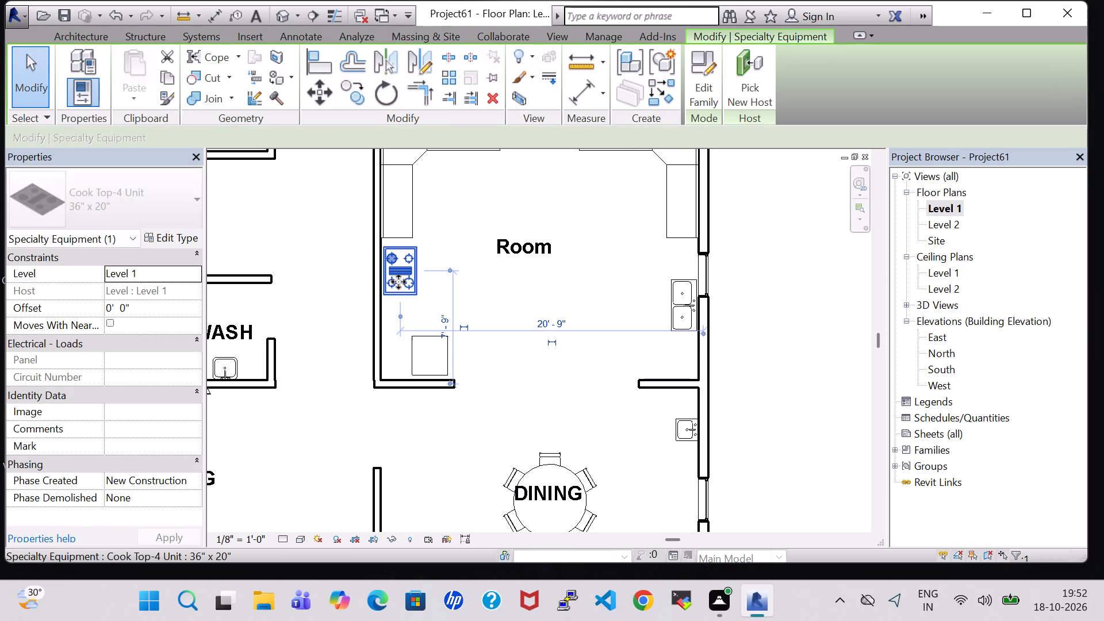
key("Up")
key("Up")
key("Up")
key("Up")
key("Up")
key("Up")
key("Up")
key("Up")
key("Up")
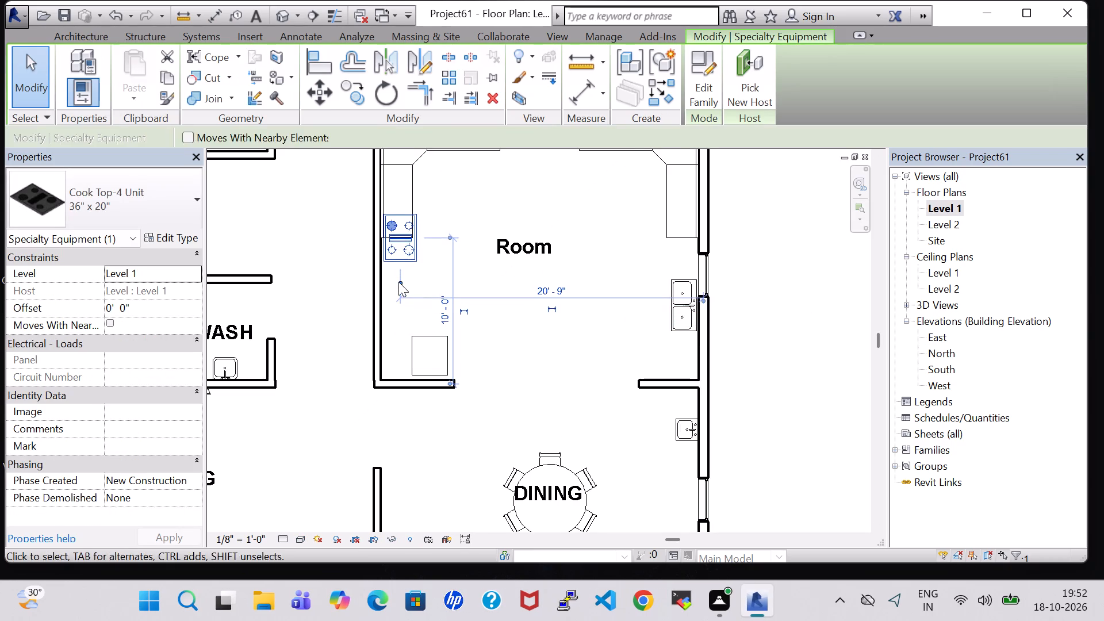
key("Up")
key("Up")
key("Up")
key("Up")
key("Up")
key("Up")
key("Up")
key("Up")
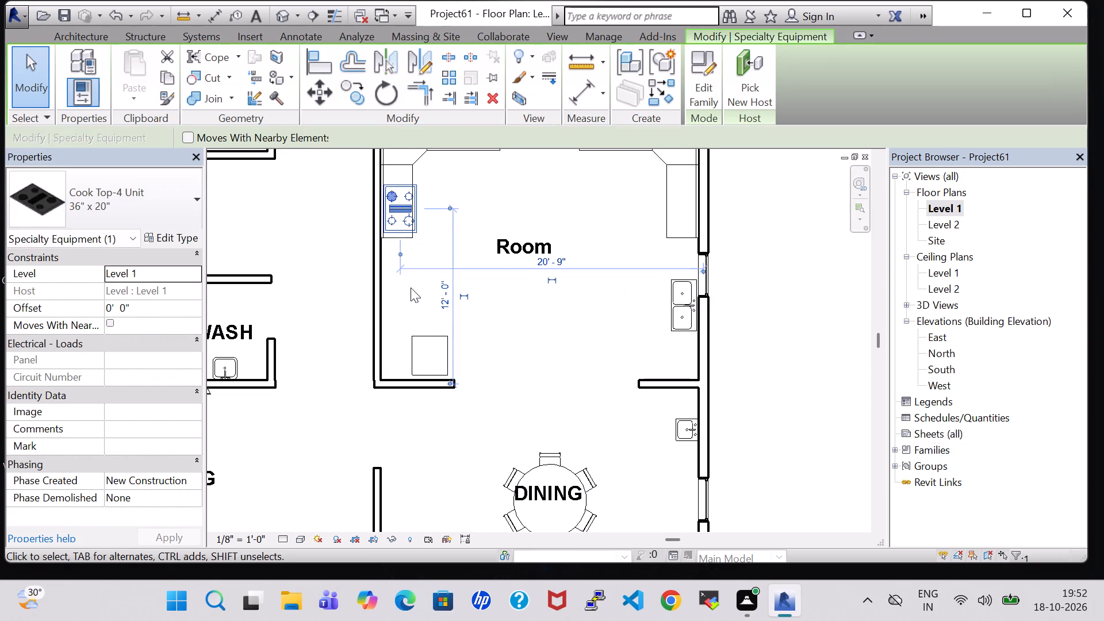
left_click(569, 198)
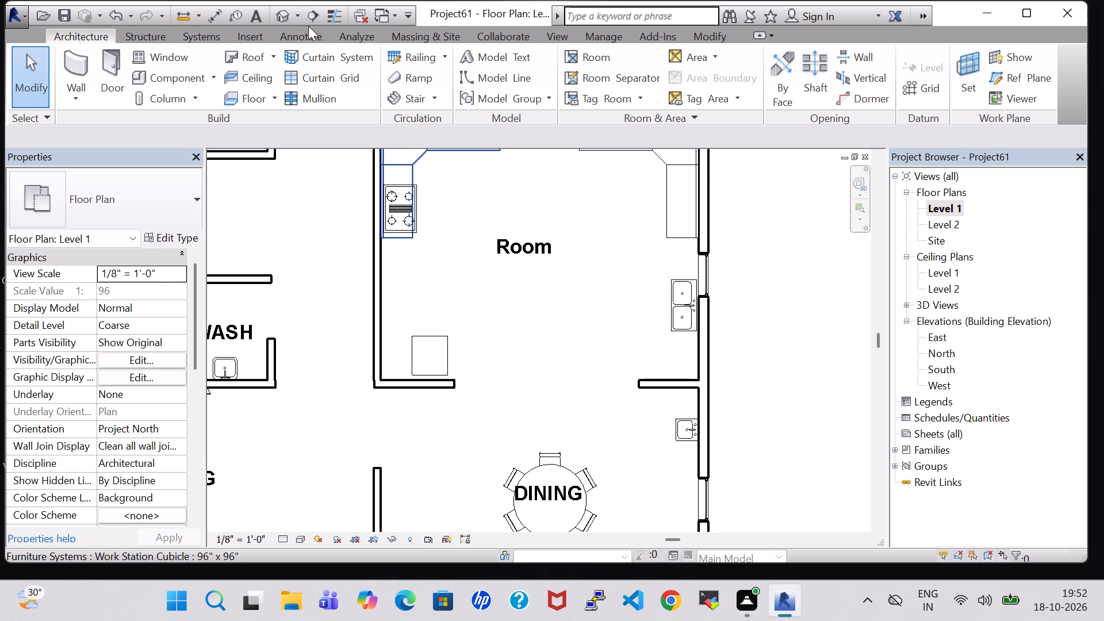
Examine in 3D how the cook top sits on the end of the west corner counter.
left_click(285, 11)
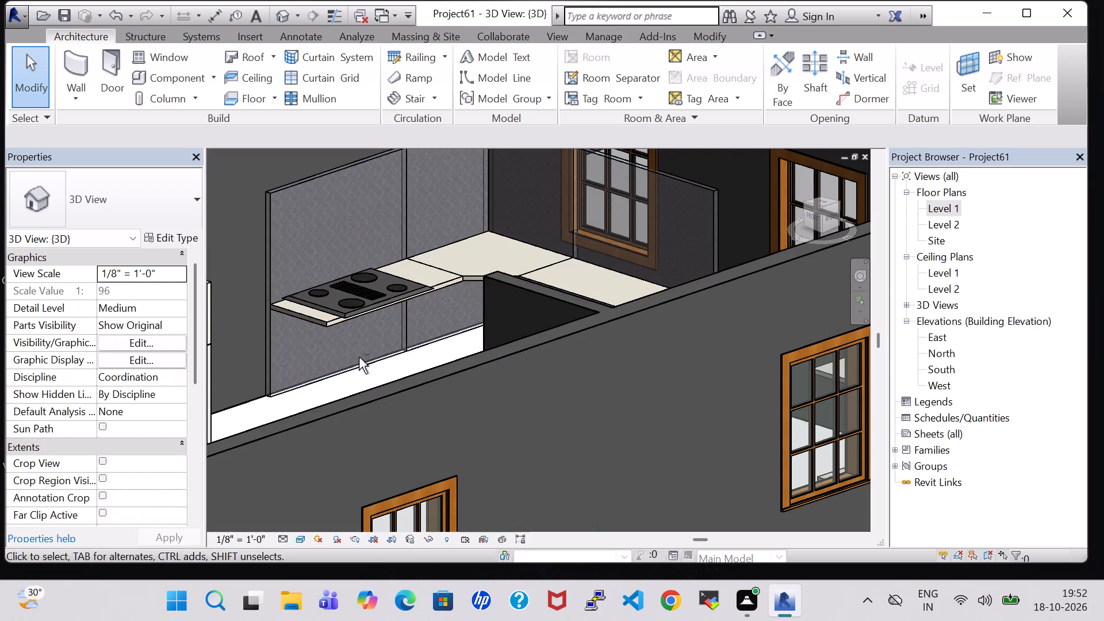
middle_click_drag(359, 357, 362, 337, "shift")
scroll(367, 337, "up", 3)
middle_click_drag(367, 253, 380, 304)
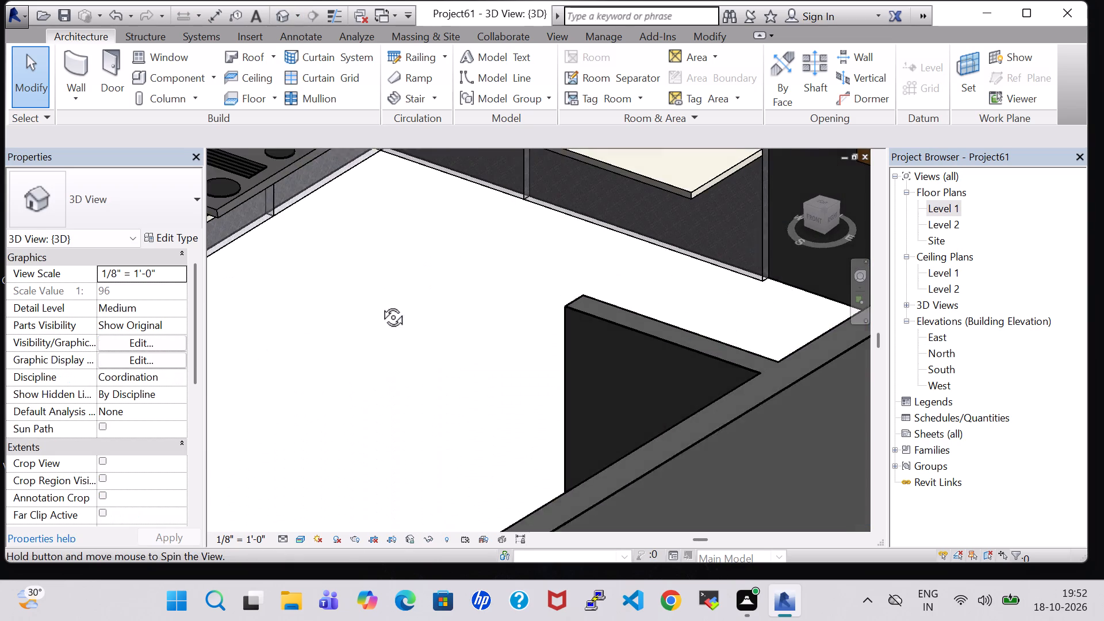
middle_click_drag(380, 304, 381, 305)
middle_click_drag(303, 352, 419, 334)
middle_click_drag(353, 368, 340, 310, "shift")
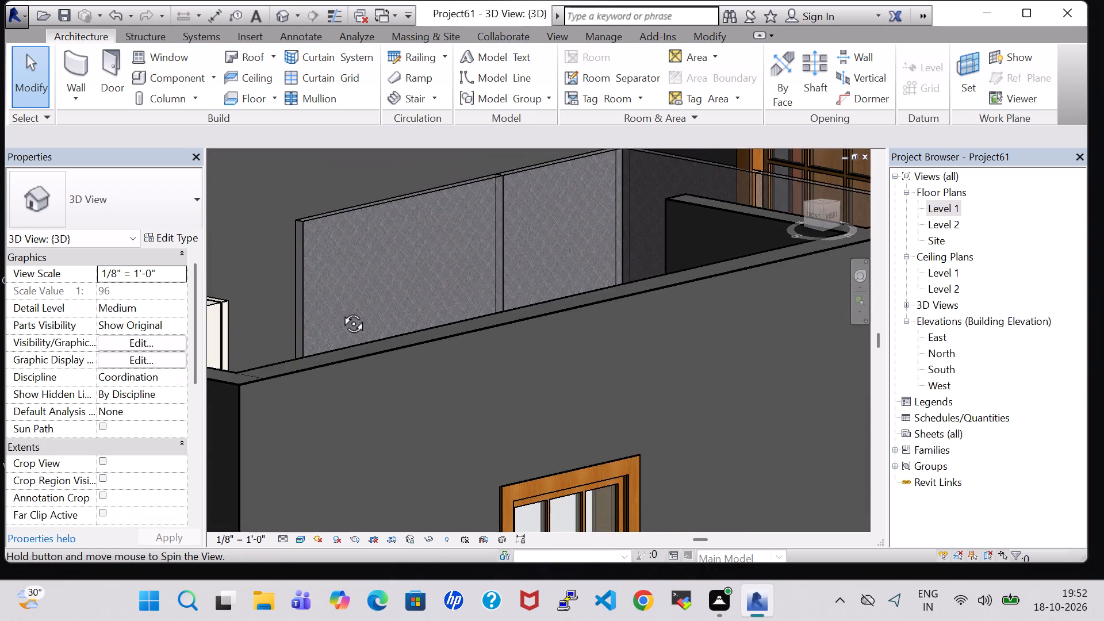
middle_click_drag(340, 310, 359, 350, "shift")
middle_click_drag(364, 348, 333, 346)
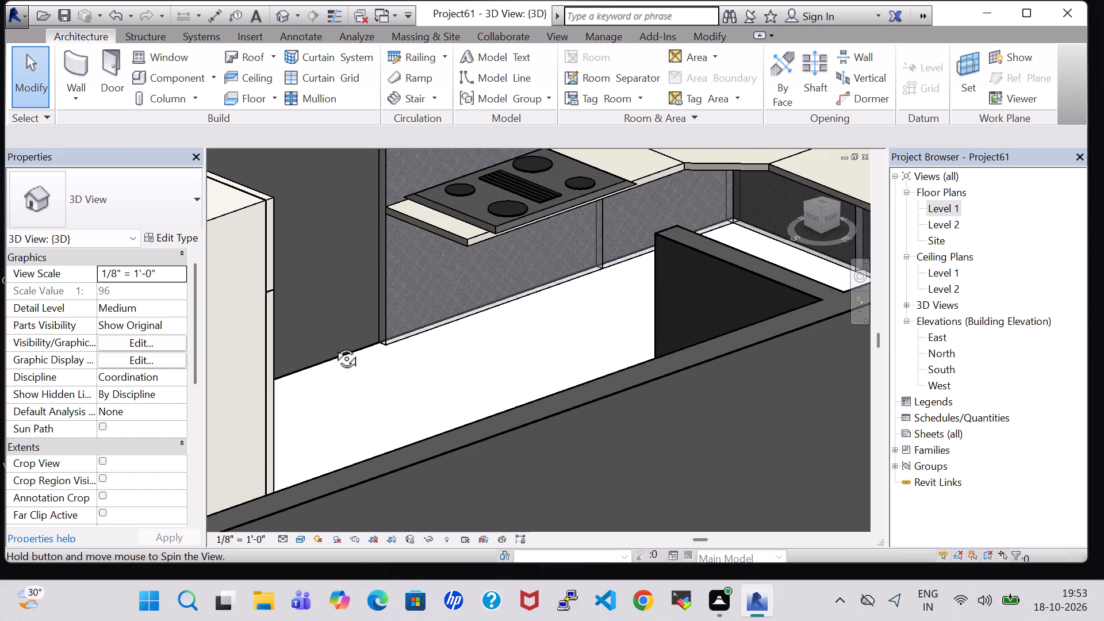
middle_click_drag(333, 346, 333, 345)
Fine-tune the cook top's position on the west counter to about 11'-8" from the kitchen's south wall in the Level 1 plan.
double_click(941, 211)
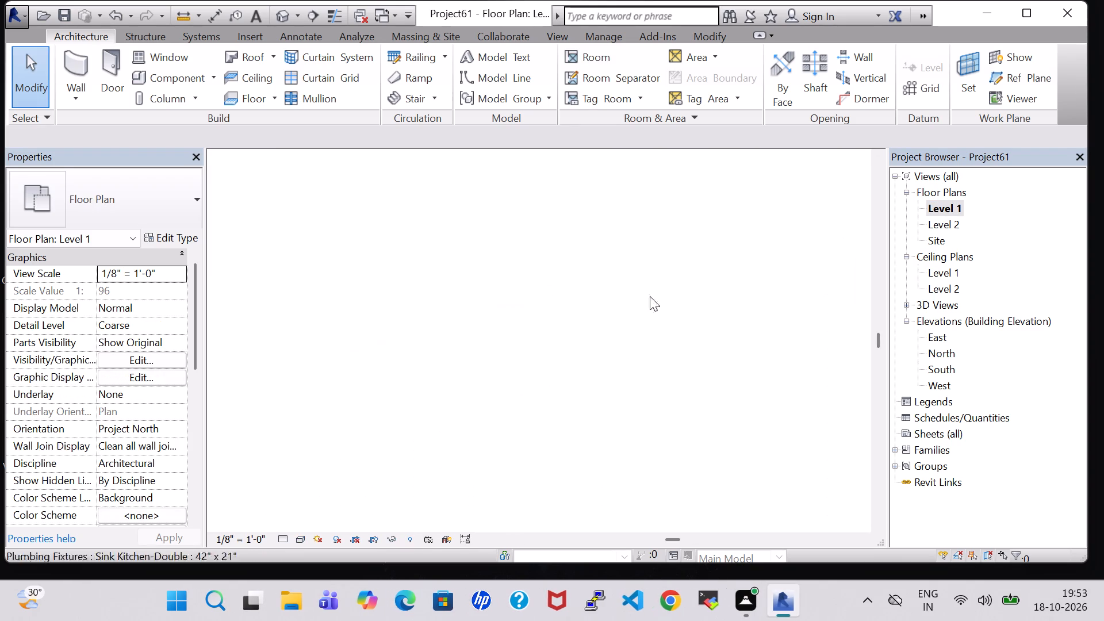
scroll(620, 325, "down", 2)
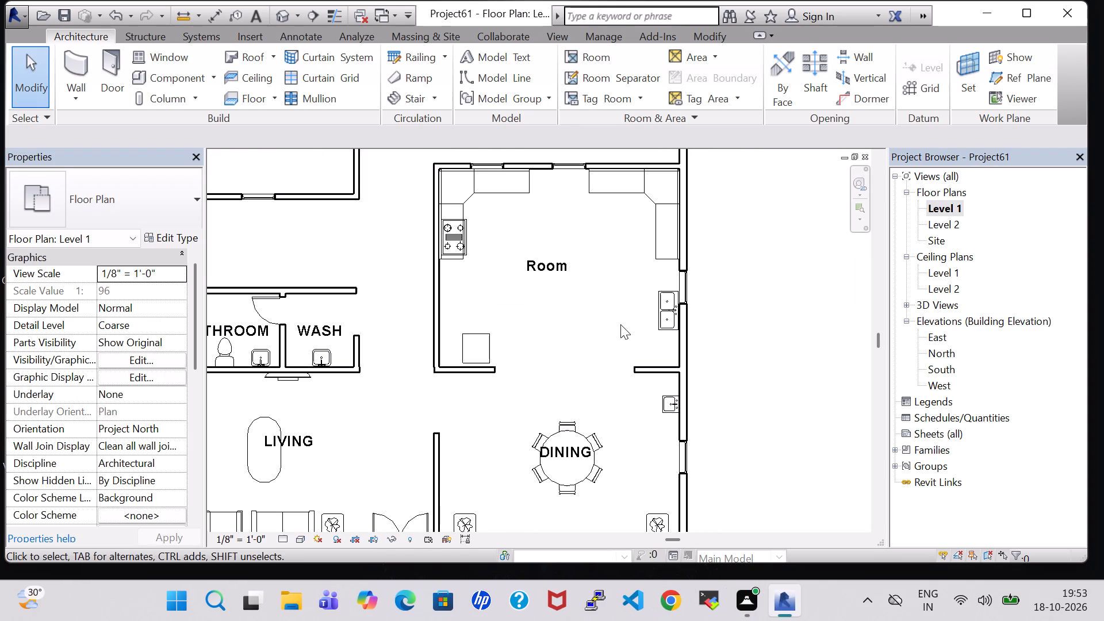
left_click(451, 240)
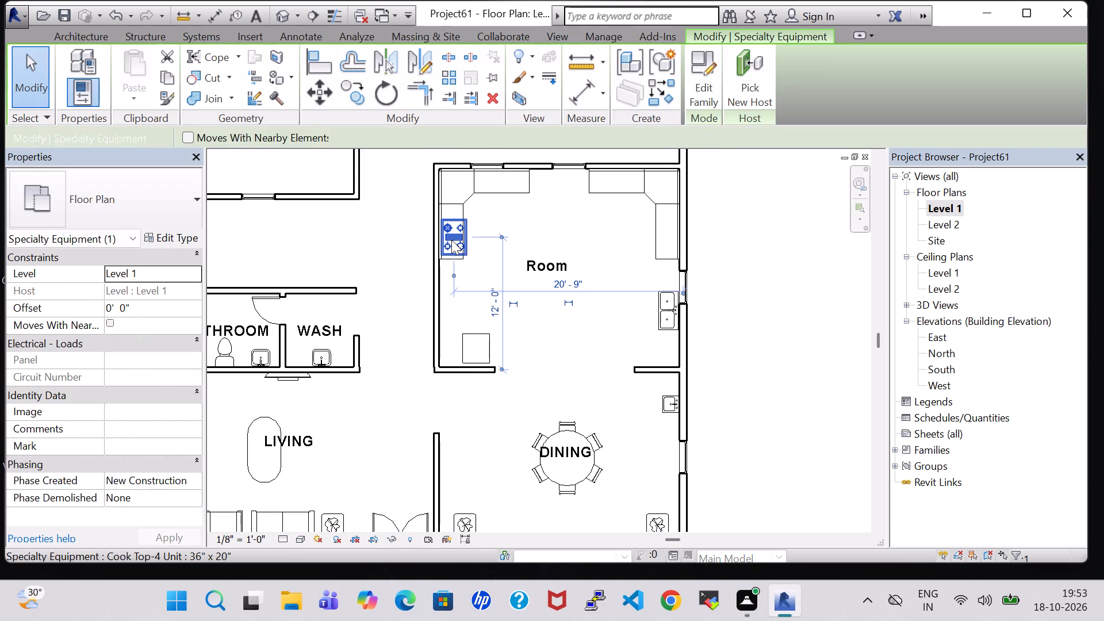
key("Down")
key("Down")
key("Down")
key("Down")
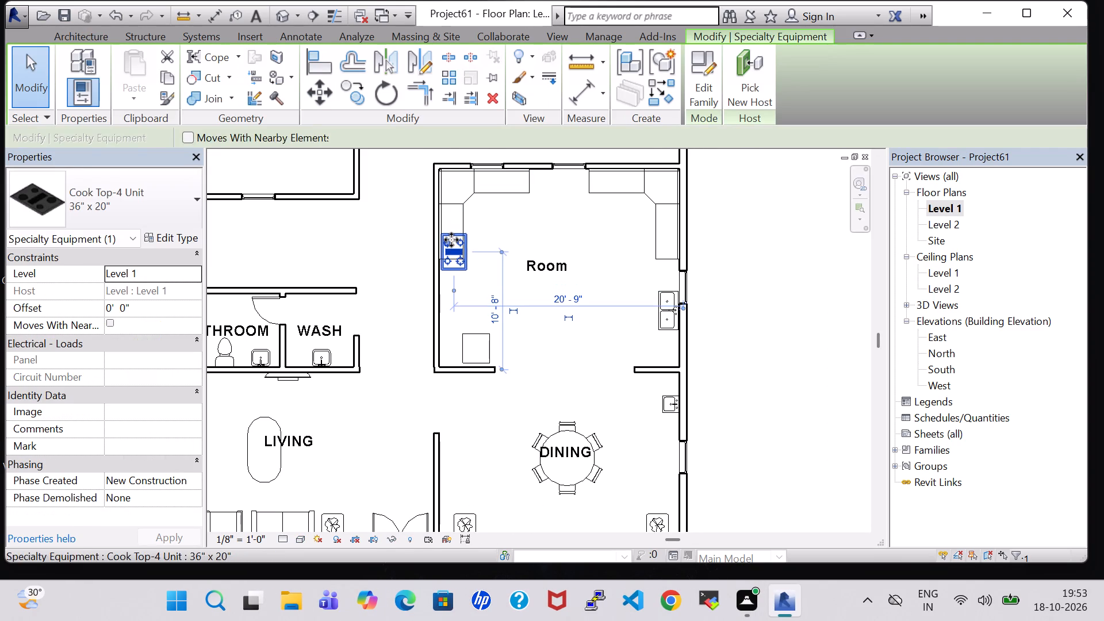
key("Up")
key("Up")
key("Up")
key("Up")
key("Up")
key("Up")
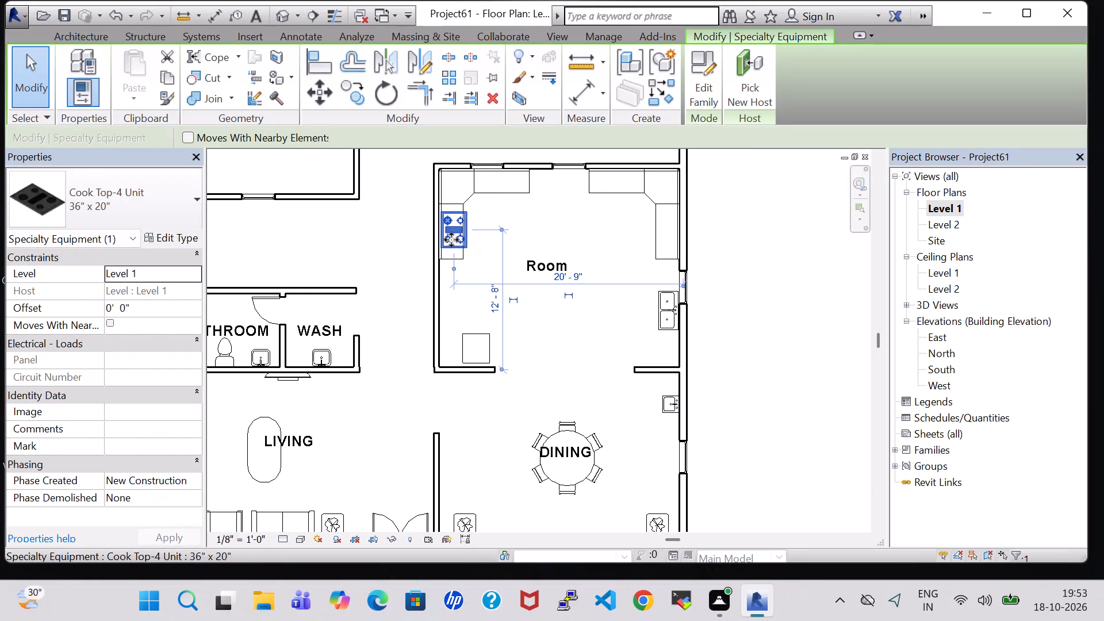
key("Left")
key("Right")
key("Down")
key("Down")
key("Down")
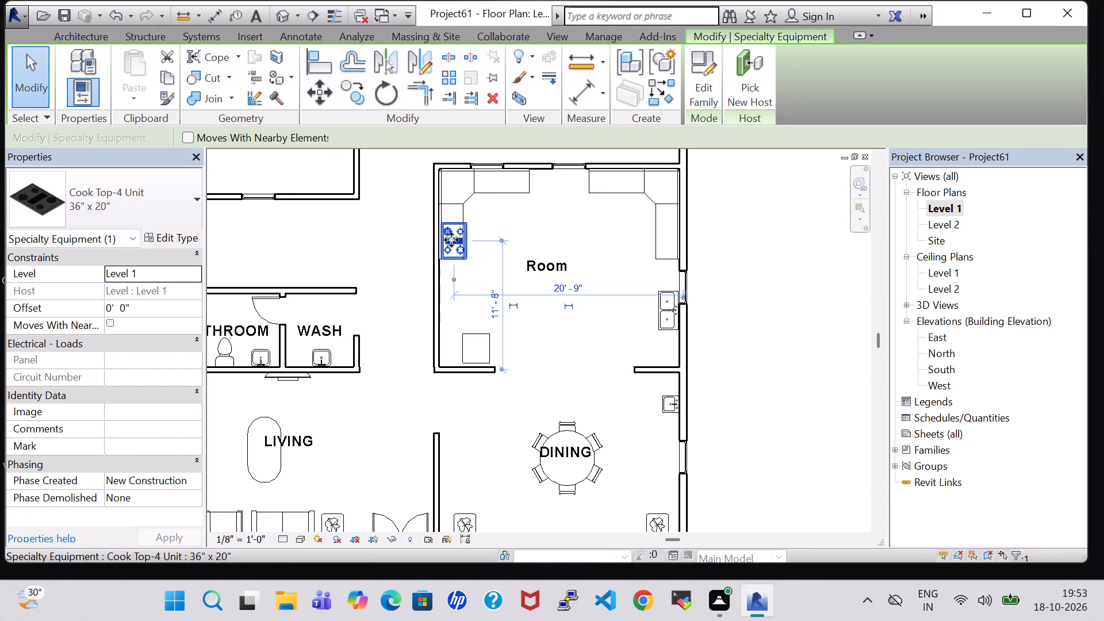
left_click(547, 224)
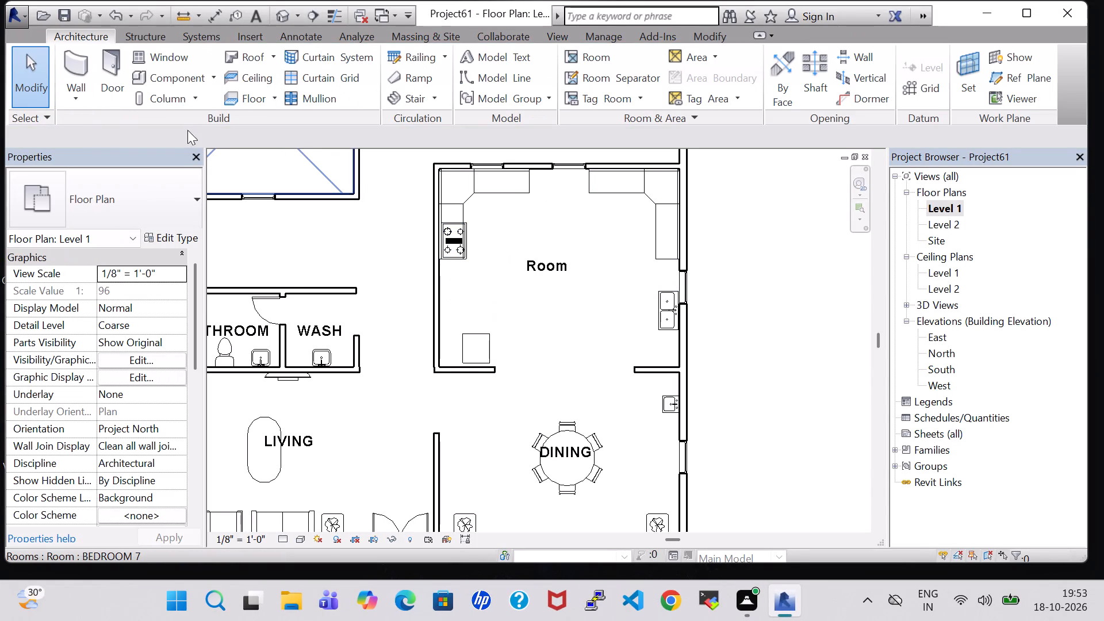
Load the Microwave family from the Domestic folder of the US Imperial Specialty Equipment library.
left_click(178, 80)
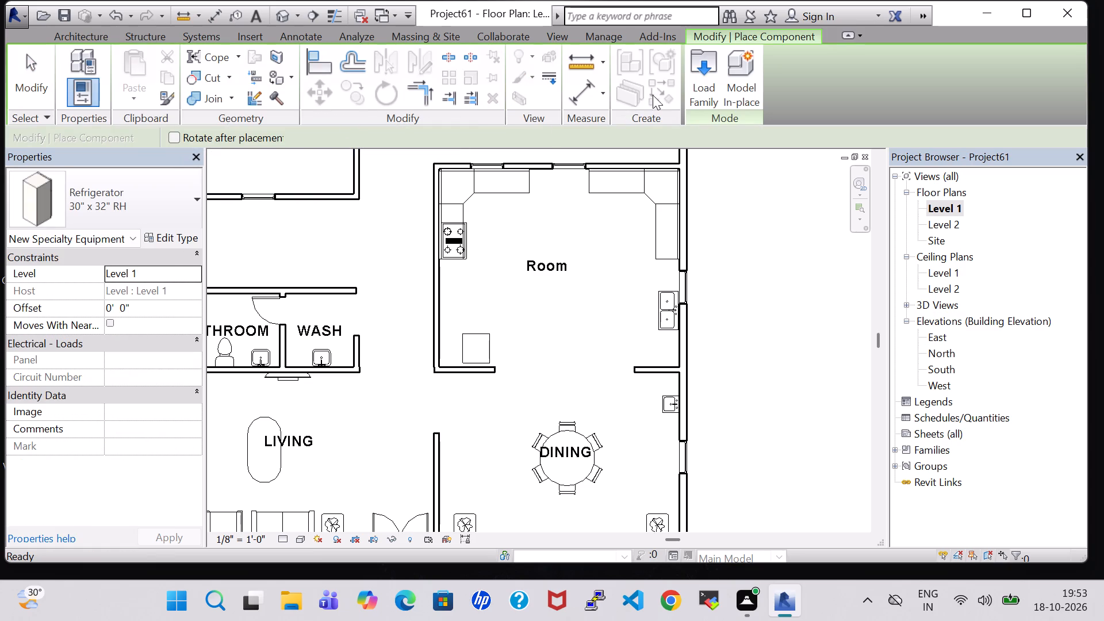
left_click(701, 82)
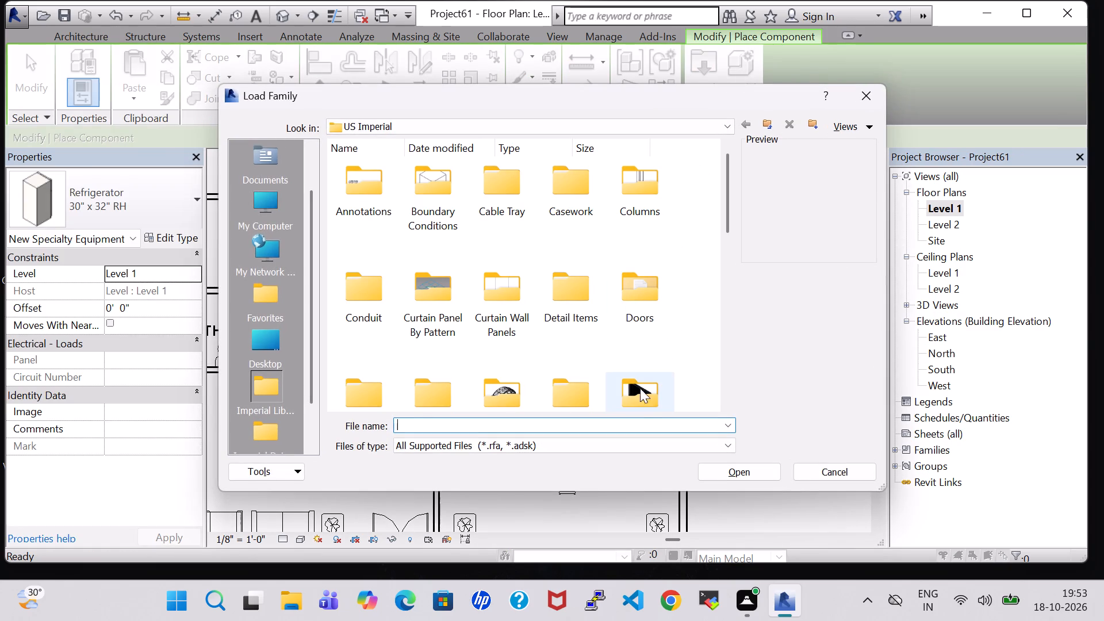
left_click(639, 401)
key("s")
double_click(420, 199)
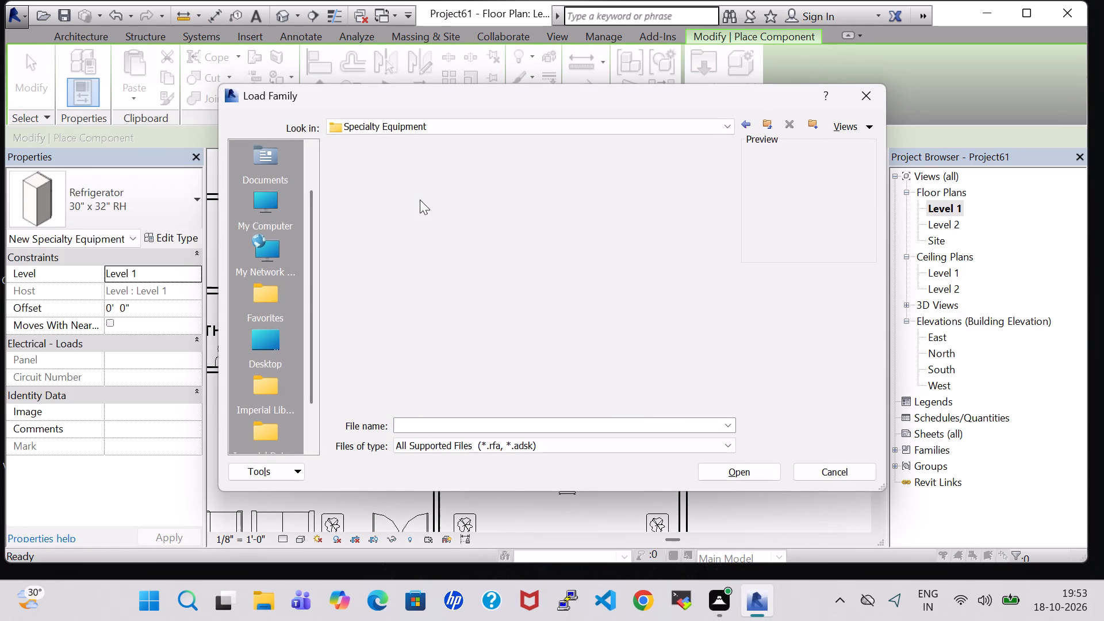
double_click(420, 201)
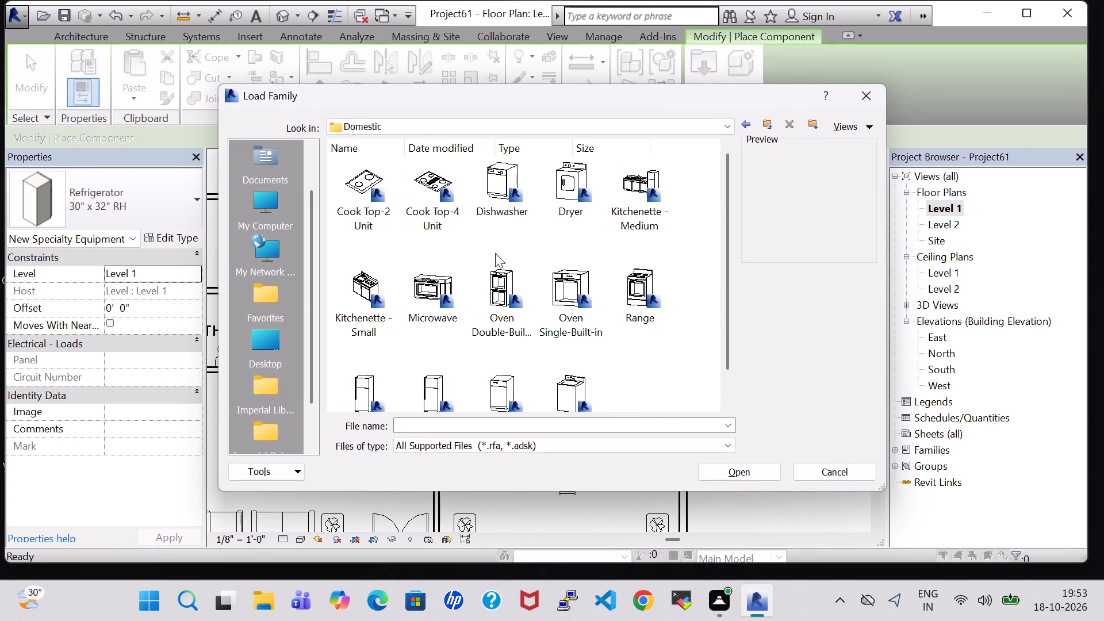
left_click(464, 274)
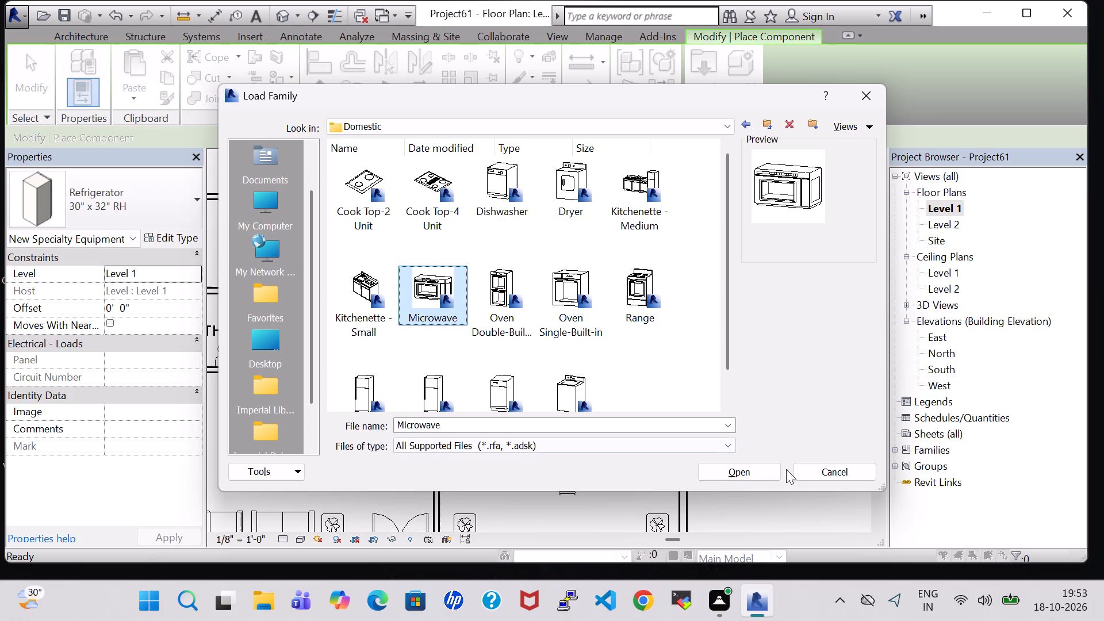
left_click(782, 469)
left_click(754, 470)
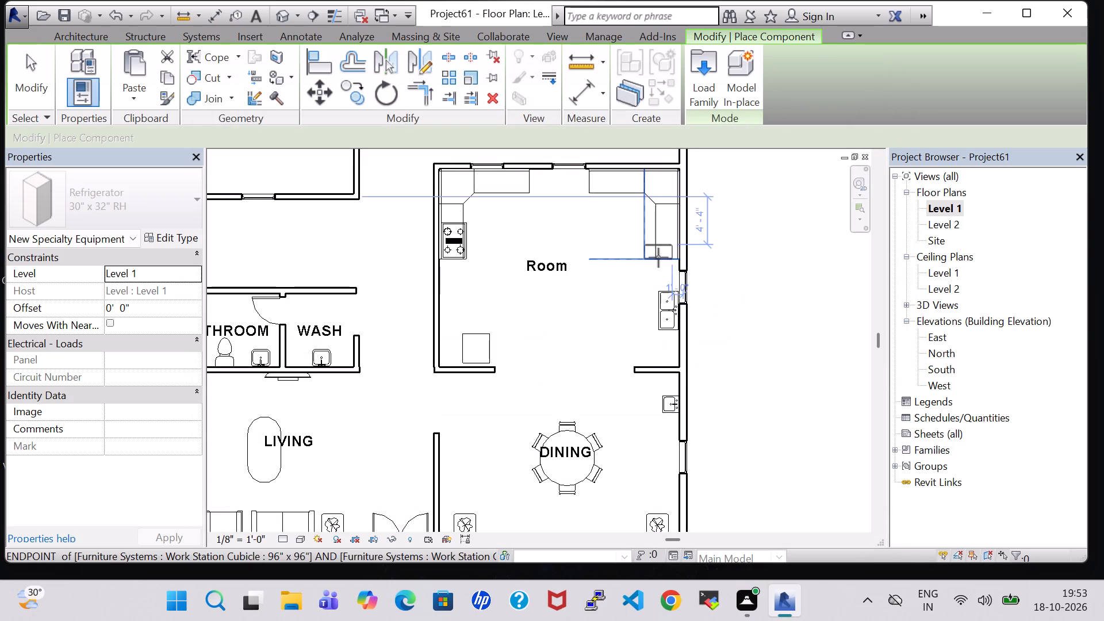
Place one 30" x 16" x 18" microwave, turned parallel to the east wall, on the east corner counter near the kitchen window.
scroll(658, 256, "up", 2)
key("space")
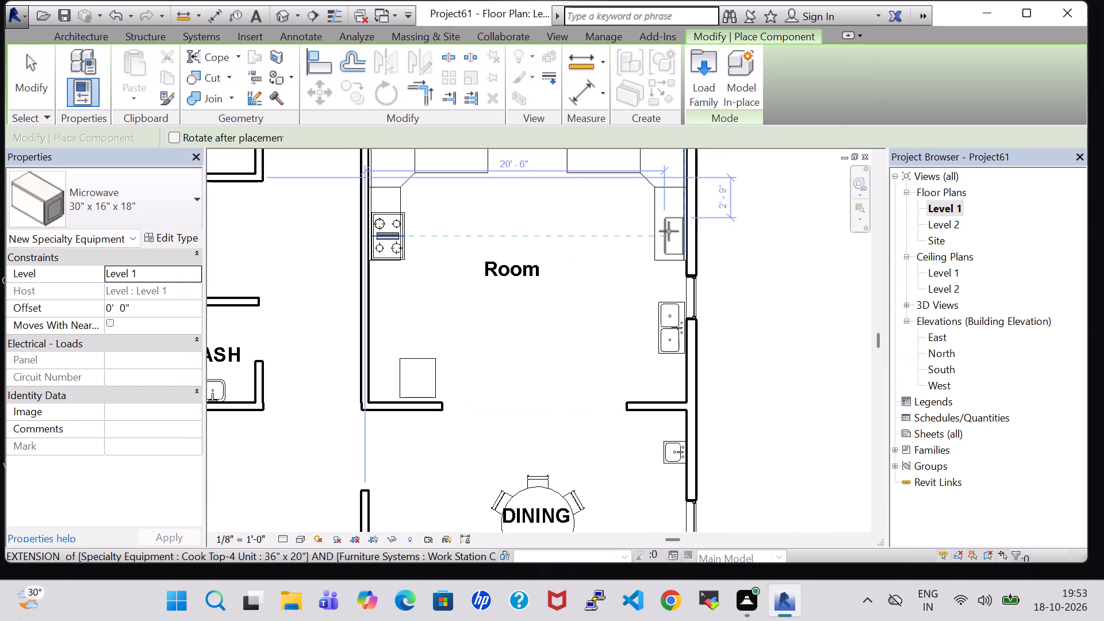
scroll(667, 224, "up", 3)
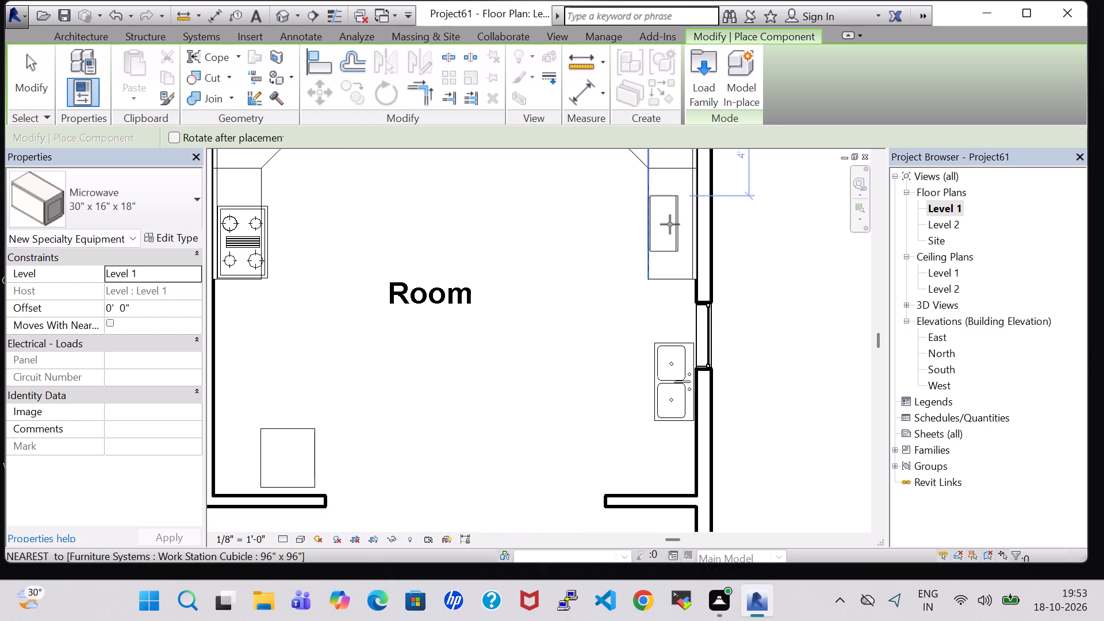
scroll(670, 224, "up", 5)
left_click(670, 224)
key("Escape")
key("Escape")
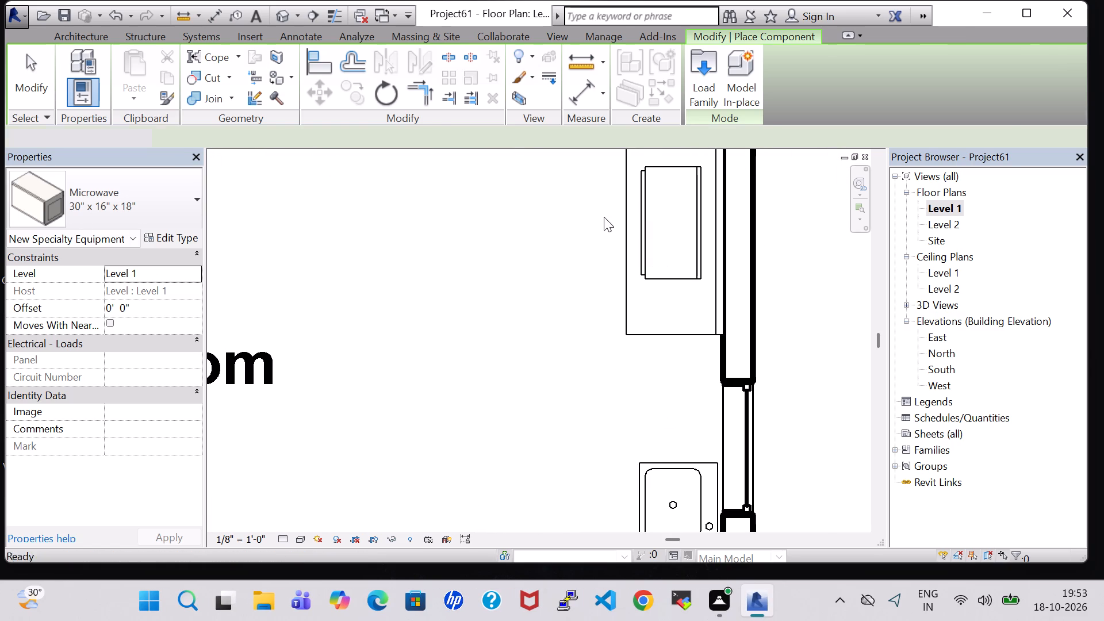
Rotate the microwave on the east counter in 3D by 180 degrees so its door faces the room.
left_click(279, 17)
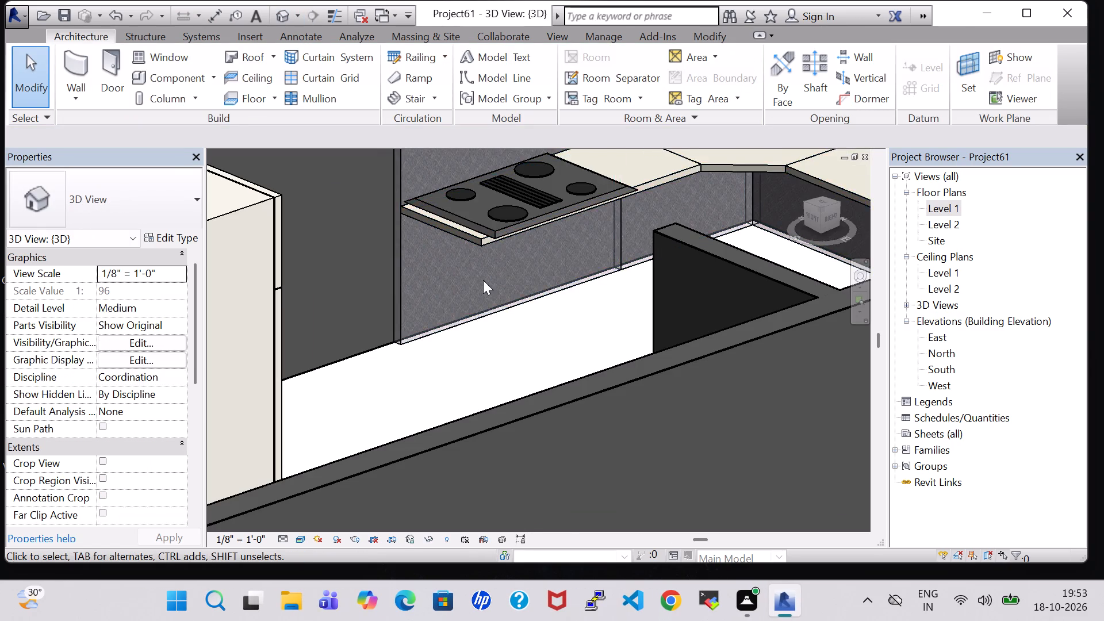
scroll(483, 280, "down", 4)
middle_click_drag(471, 332, 662, 354, "shift")
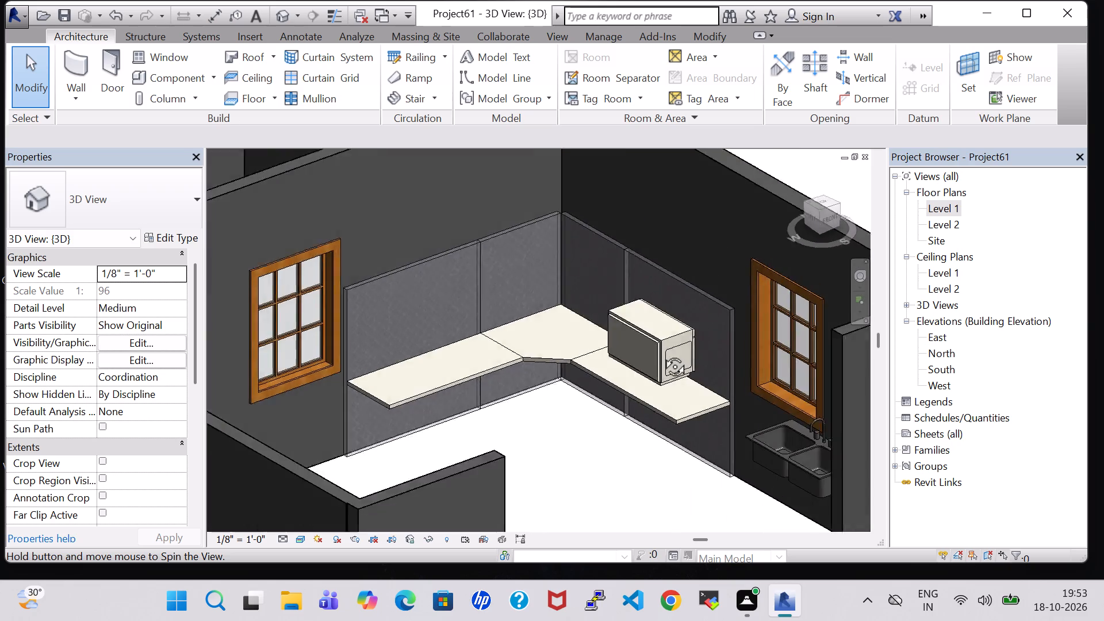
middle_click_drag(662, 354, 725, 377, "shift")
left_click(591, 378)
key("space")
key("space")
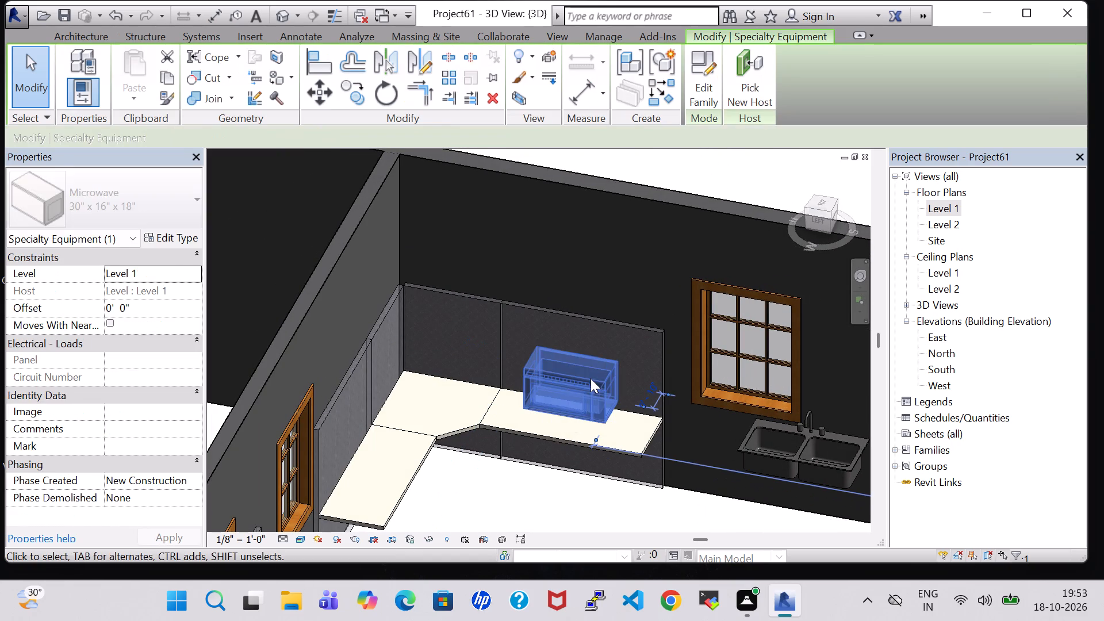
left_click(572, 509)
Nudge the microwave slightly forward on the east corner counter in the 3D view.
scroll(571, 507, "up", 1)
middle_click_drag(571, 507, 571, 485)
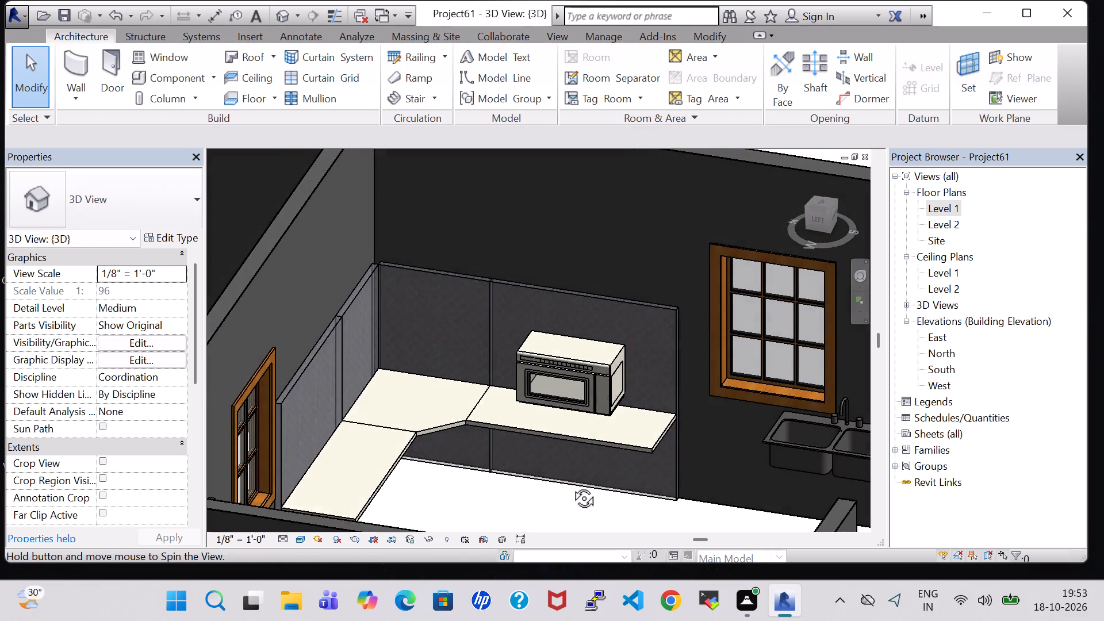
middle_click_drag(571, 485, 584, 448)
left_click(577, 387)
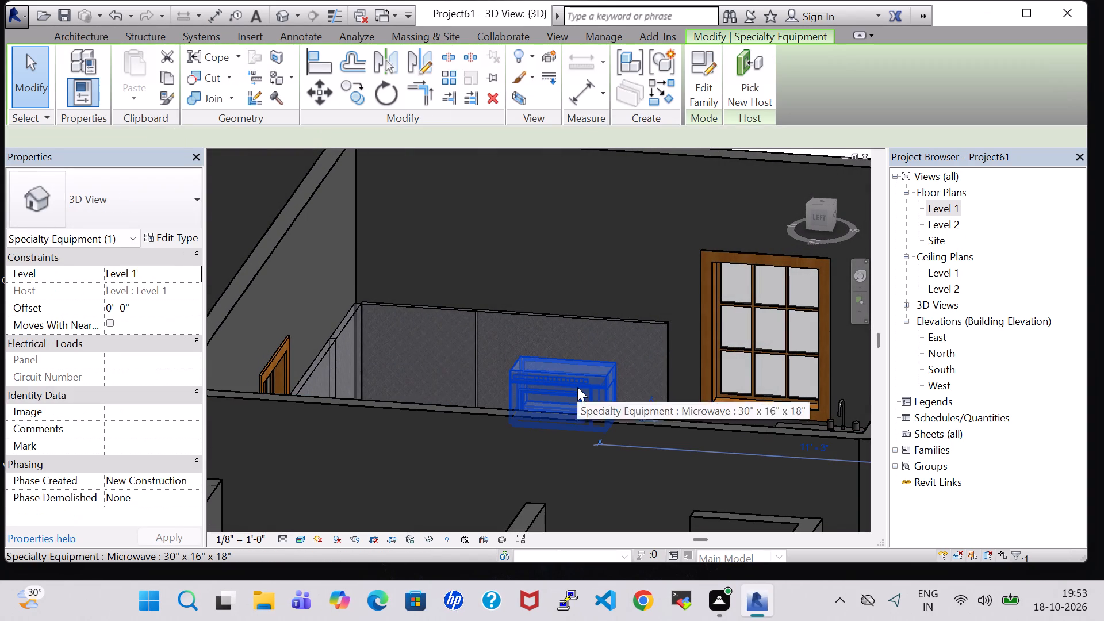
key("Down")
middle_click_drag(592, 276, 597, 248)
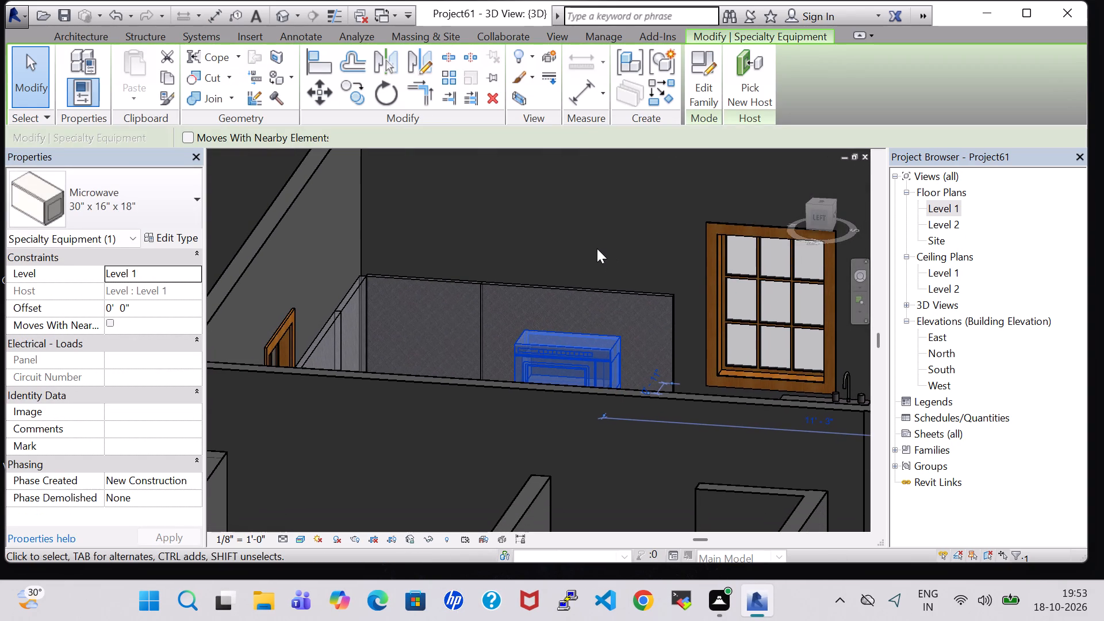
middle_click_drag(597, 248, 603, 290, "shift")
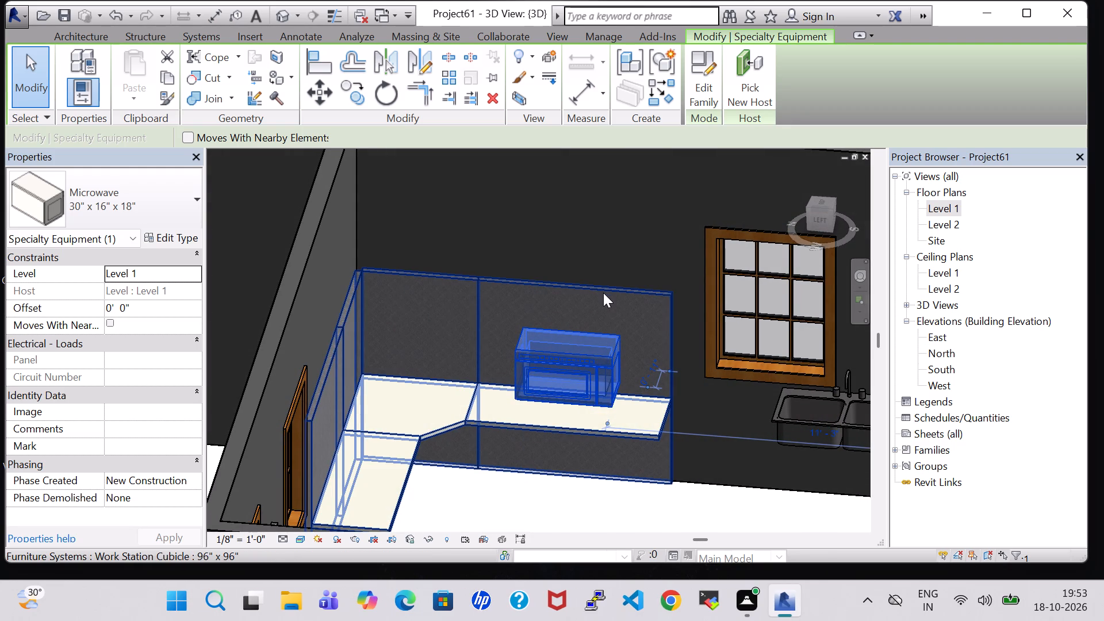
key("Down")
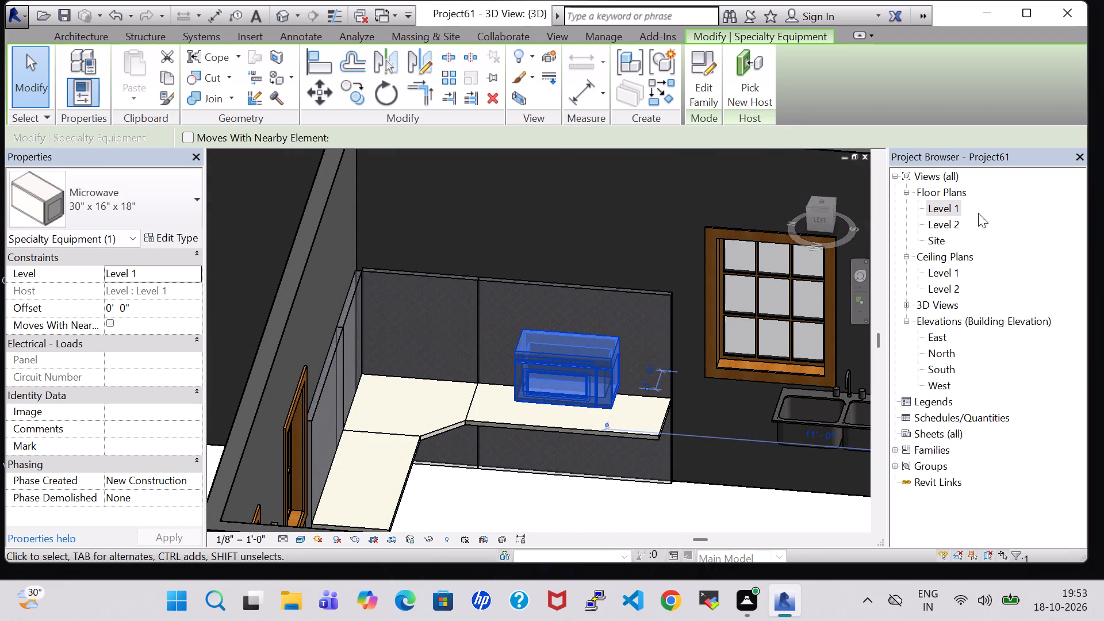
Fine-tune the microwave's position on the east counter in the Level 1 plan, about 1'-0" from the east wall.
double_click(946, 209)
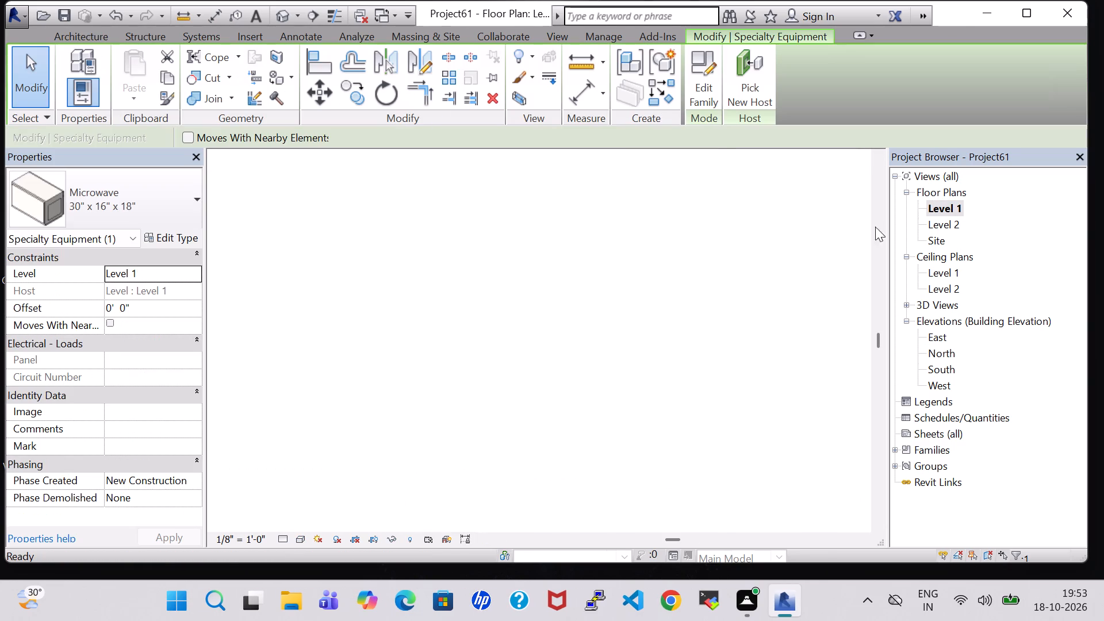
key("Down")
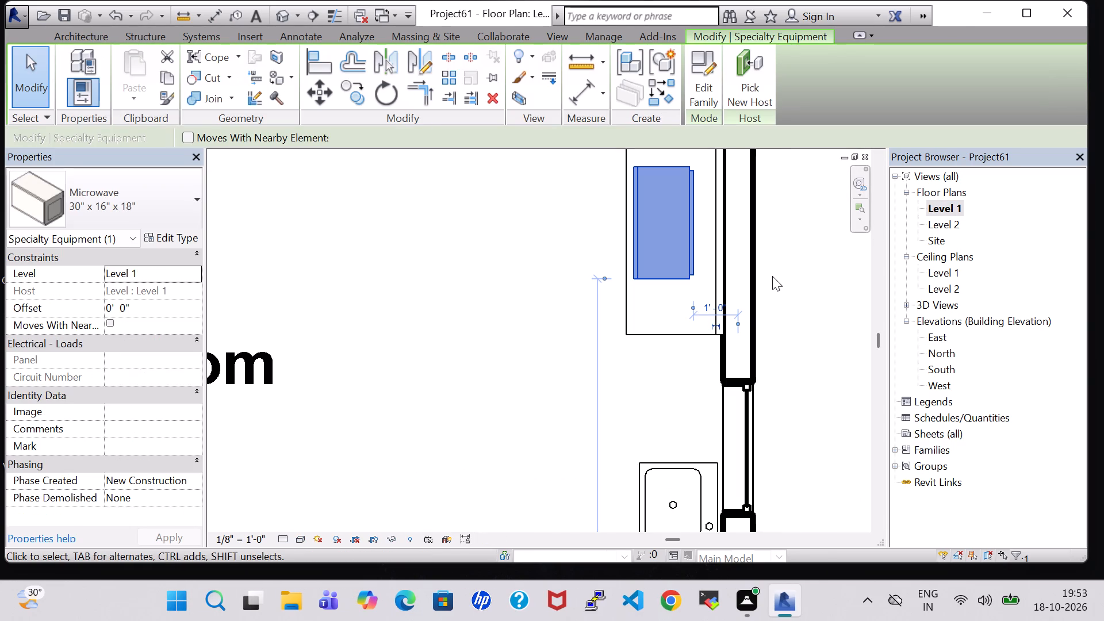
key("Up")
key("Left")
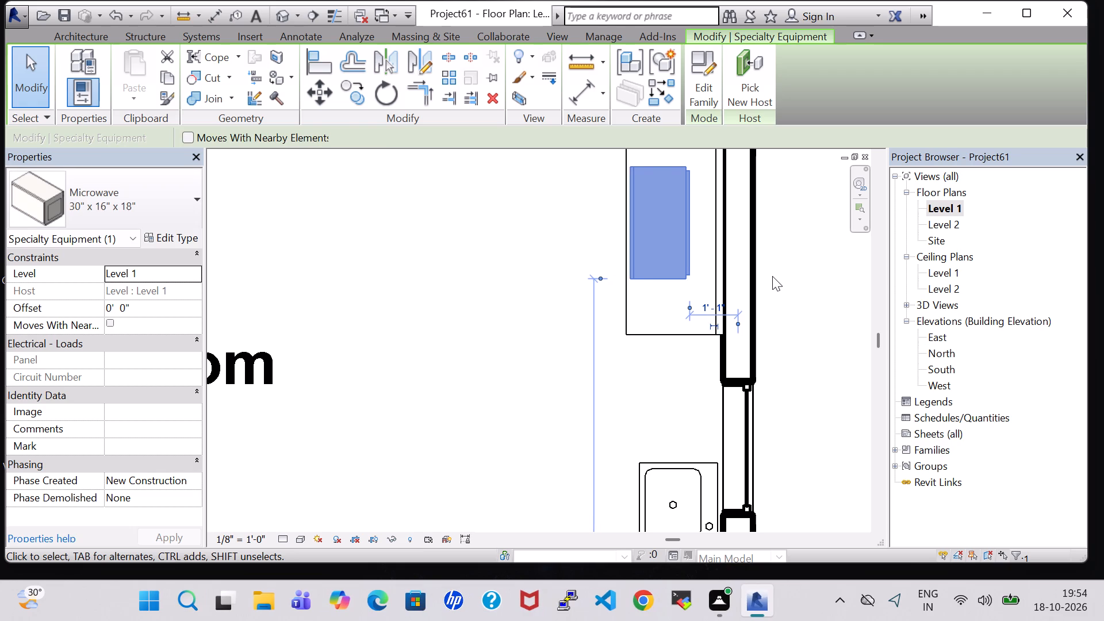
key("Right")
key("Up")
key("Down")
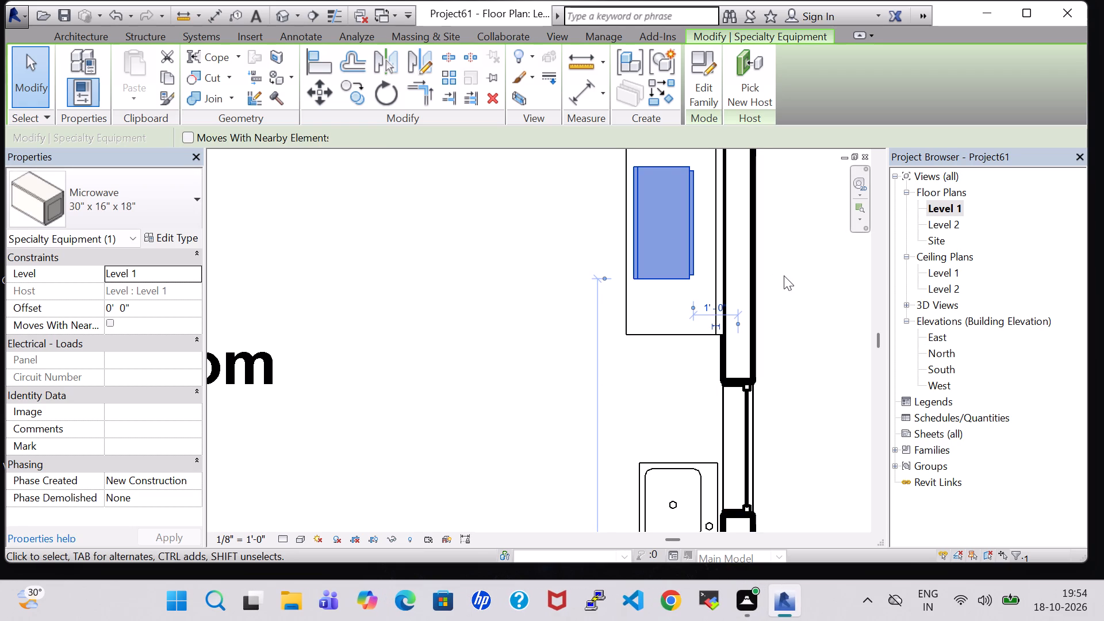
key("Right")
left_click(812, 279)
Nudge the 36" x 48" casement window between the two corner counters slightly west along the kitchen's north wall in 3D.
scroll(484, 259, "down", 5)
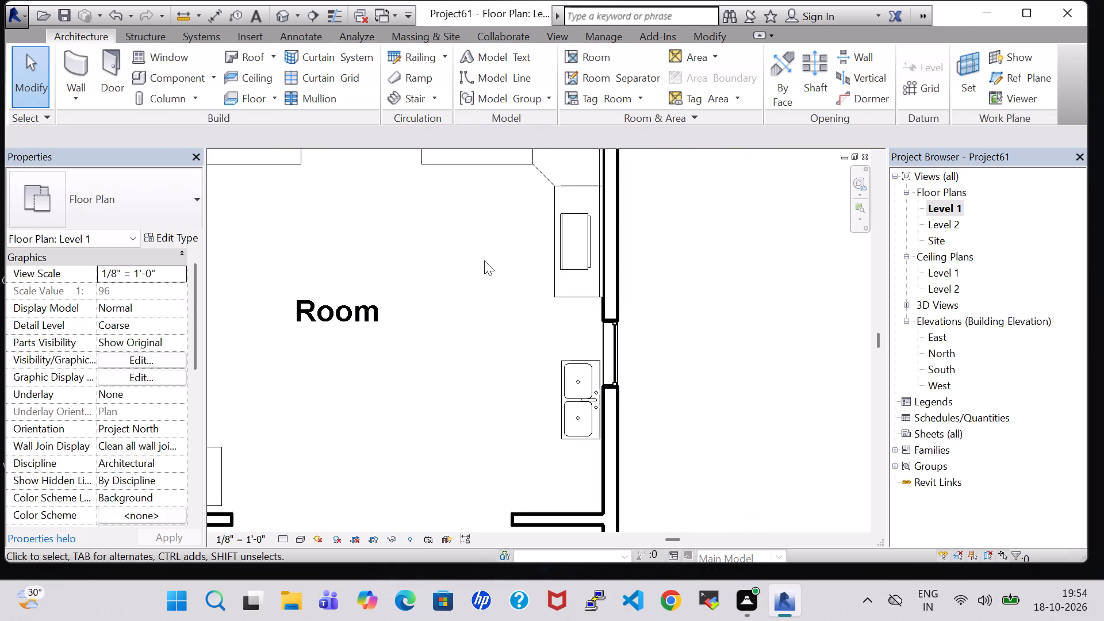
scroll(484, 260, "down", 3)
left_click(282, 15)
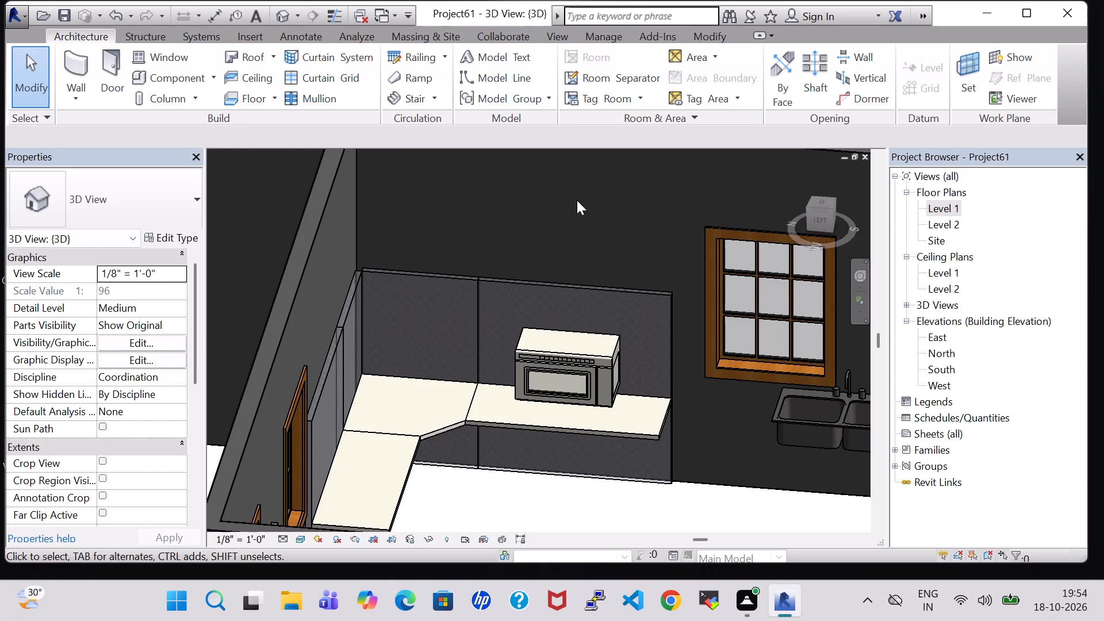
middle_click_drag(580, 192, 477, 237, "shift")
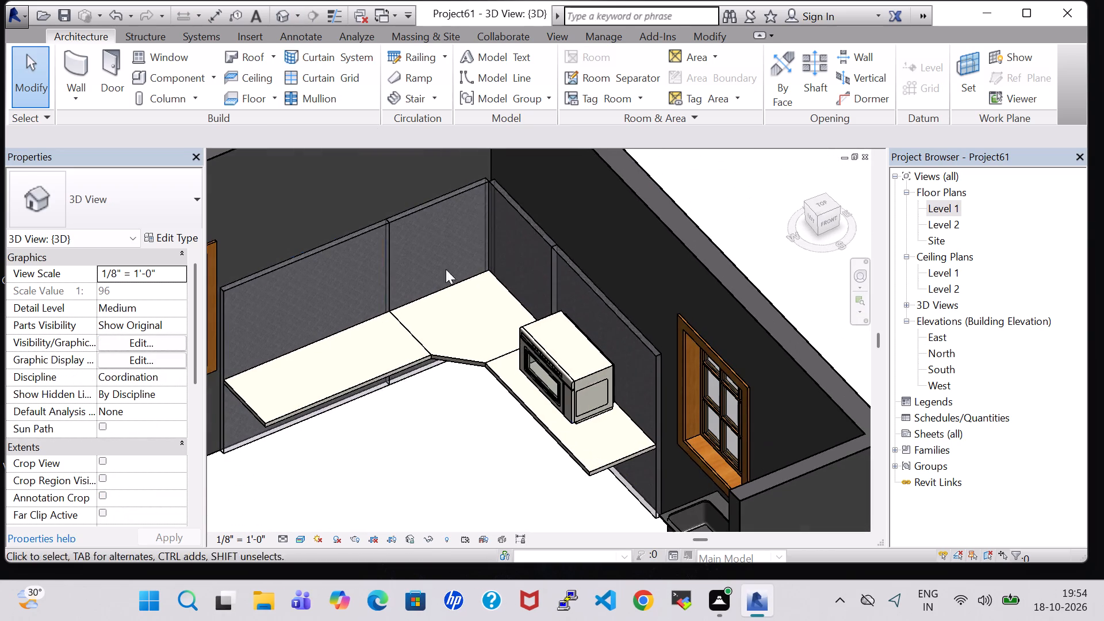
middle_click_drag(343, 440, 505, 392)
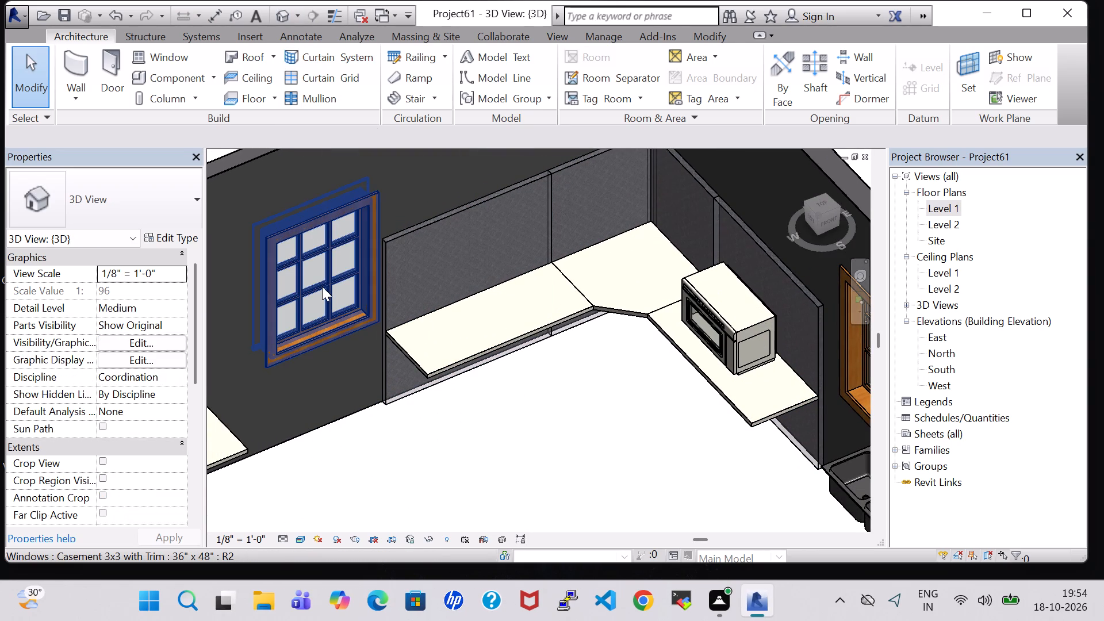
left_click(321, 286)
key("Left")
key("Left")
key("Left")
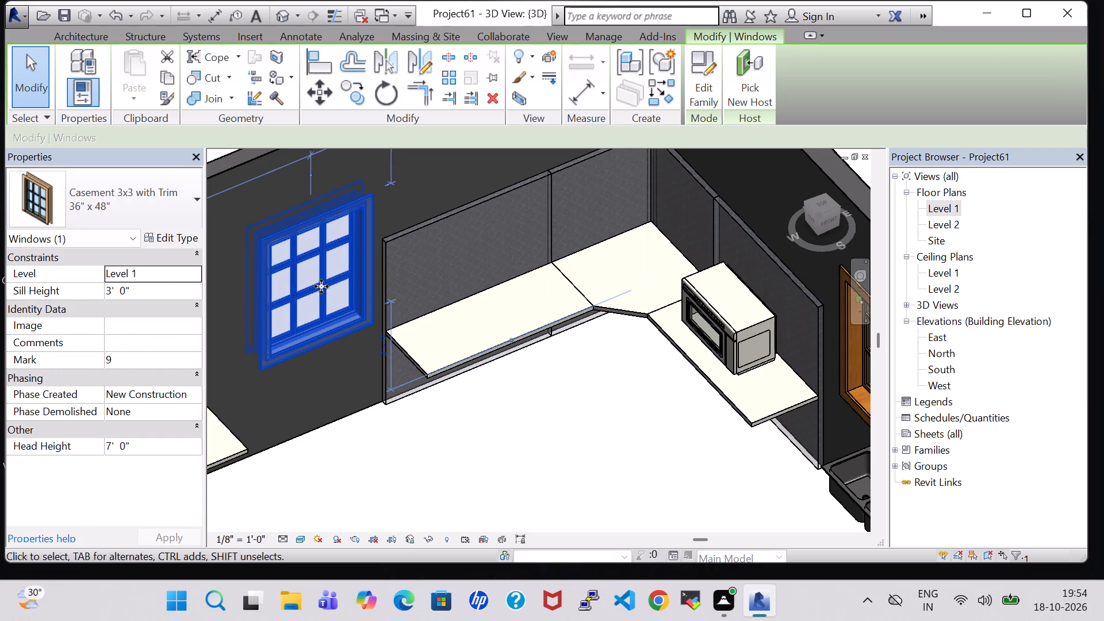
left_click(524, 420)
Examine the kitchen's corner counters, cook top, refrigerator, windows and microwave from several angles in 3D.
middle_click_drag(524, 420, 446, 402)
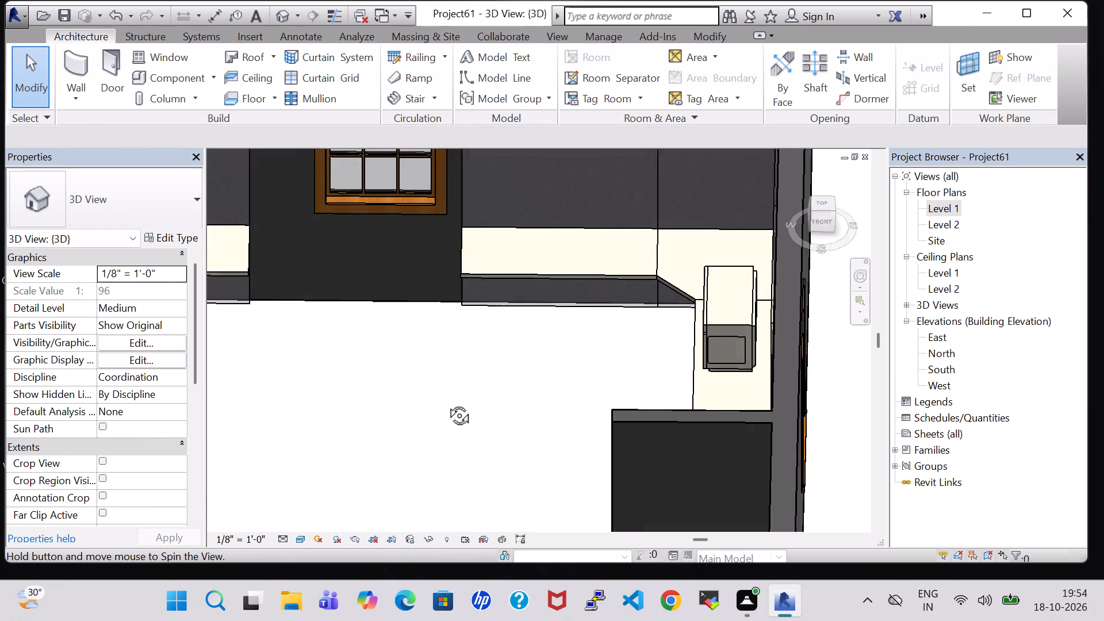
middle_click_drag(446, 402, 442, 401)
middle_click_drag(390, 360, 943, 453)
middle_click_drag(811, 424, 775, 429)
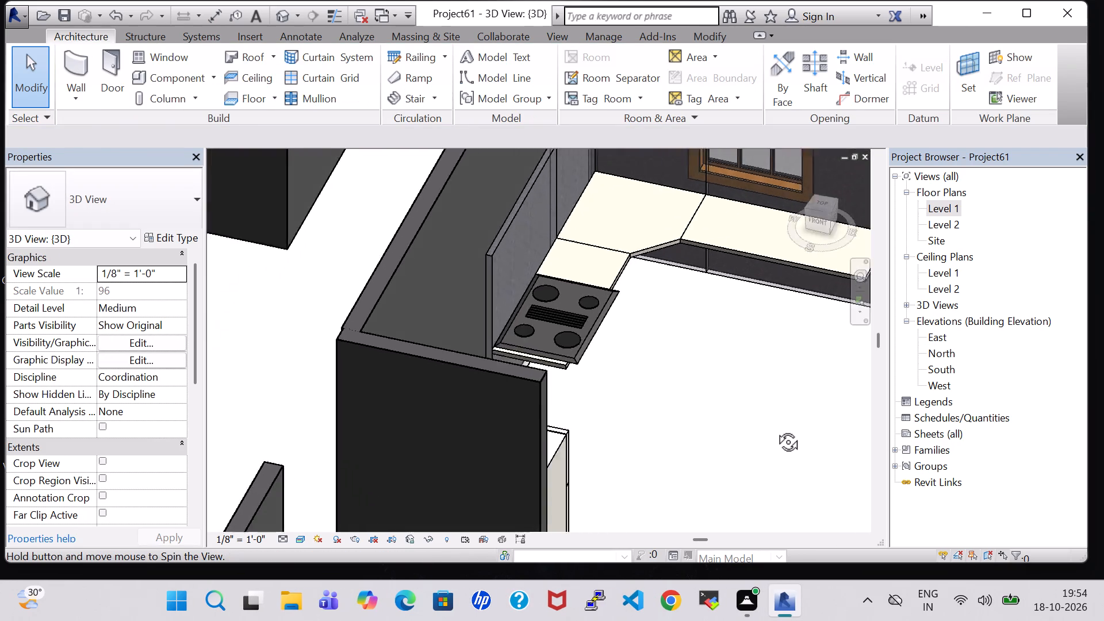
middle_click_drag(775, 429, 689, 397)
middle_click_drag(719, 320, 778, 373, "shift")
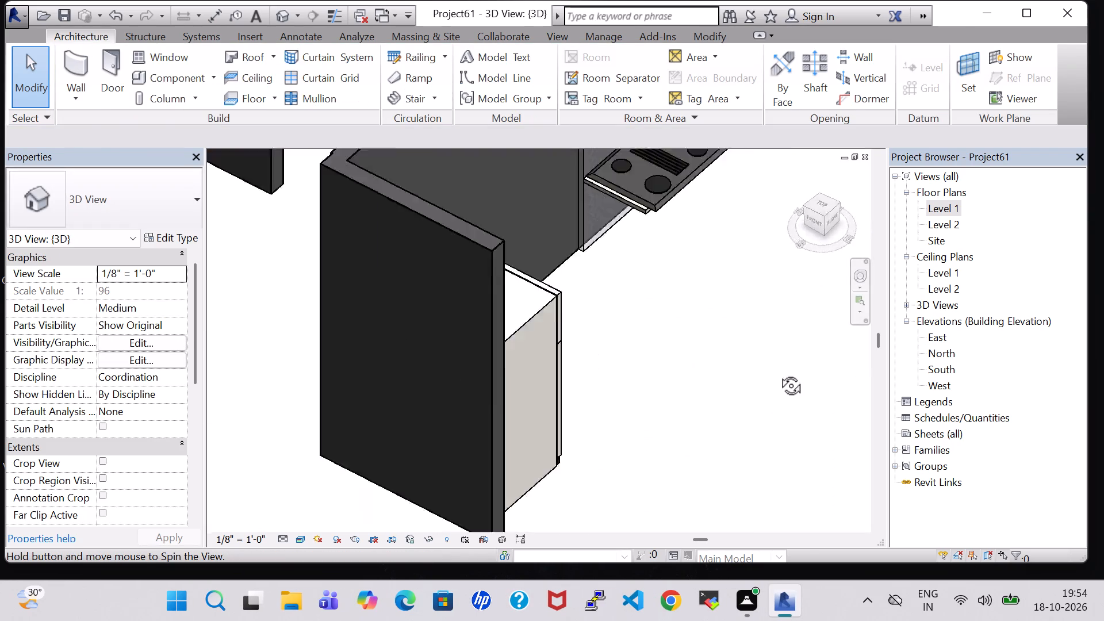
middle_click_drag(778, 373, 875, 377, "shift")
middle_click_drag(714, 493, 367, 405)
middle_click_drag(570, 469, 586, 467)
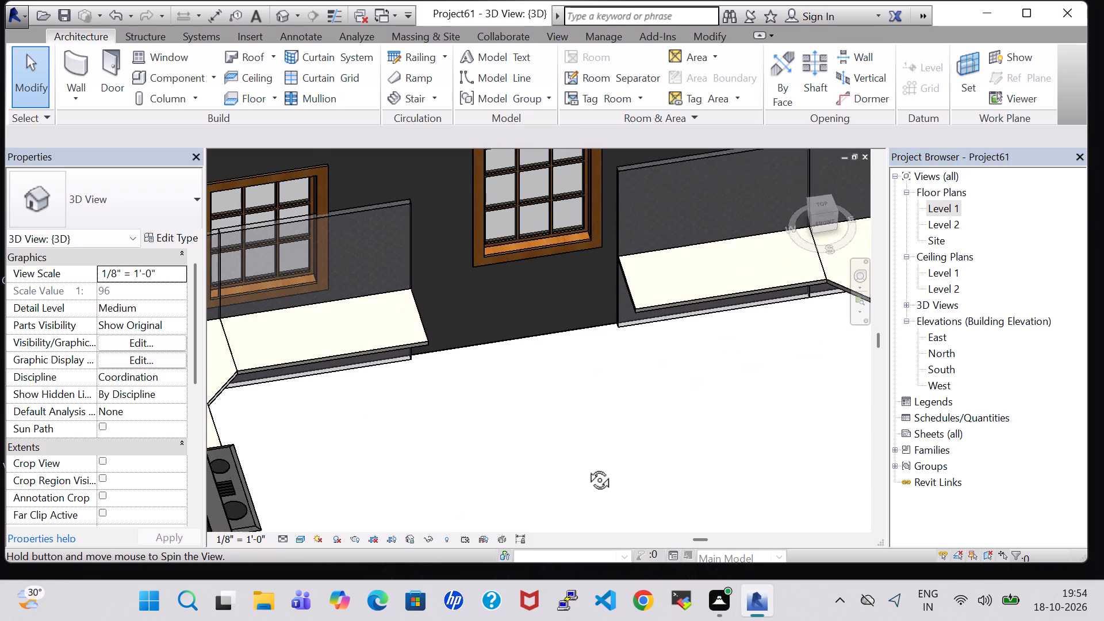
middle_click_drag(586, 467, 752, 454)
middle_click_drag(857, 439, 486, 396)
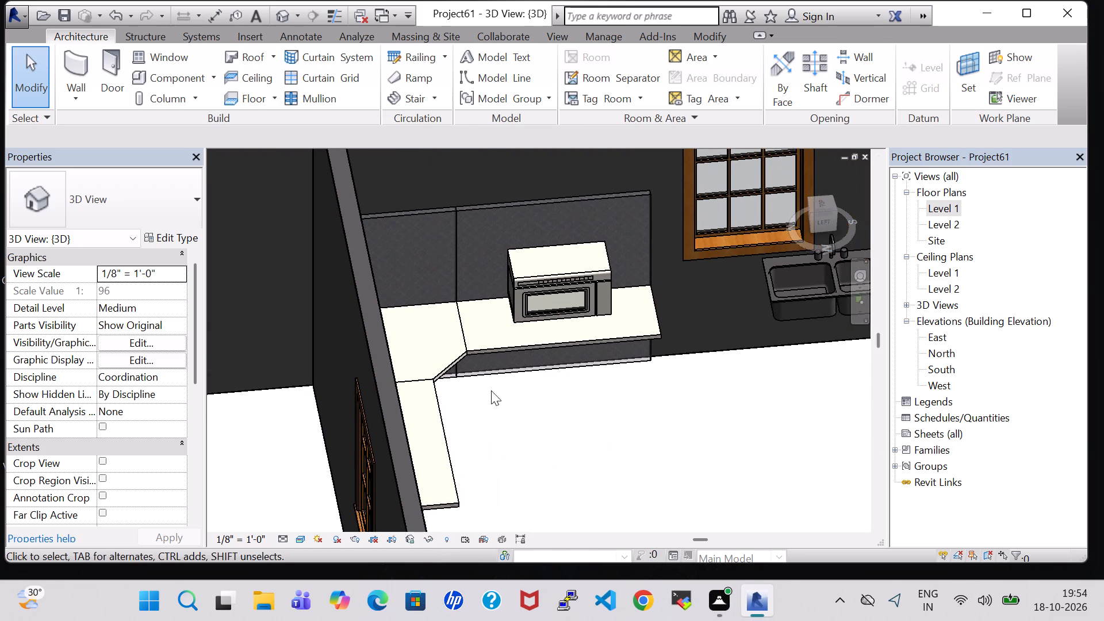
scroll(555, 388, "up", 1)
middle_click(672, 402)
Rename the kitchen's room tag as KITCHEN in the Level 1 plan.
double_click(945, 211)
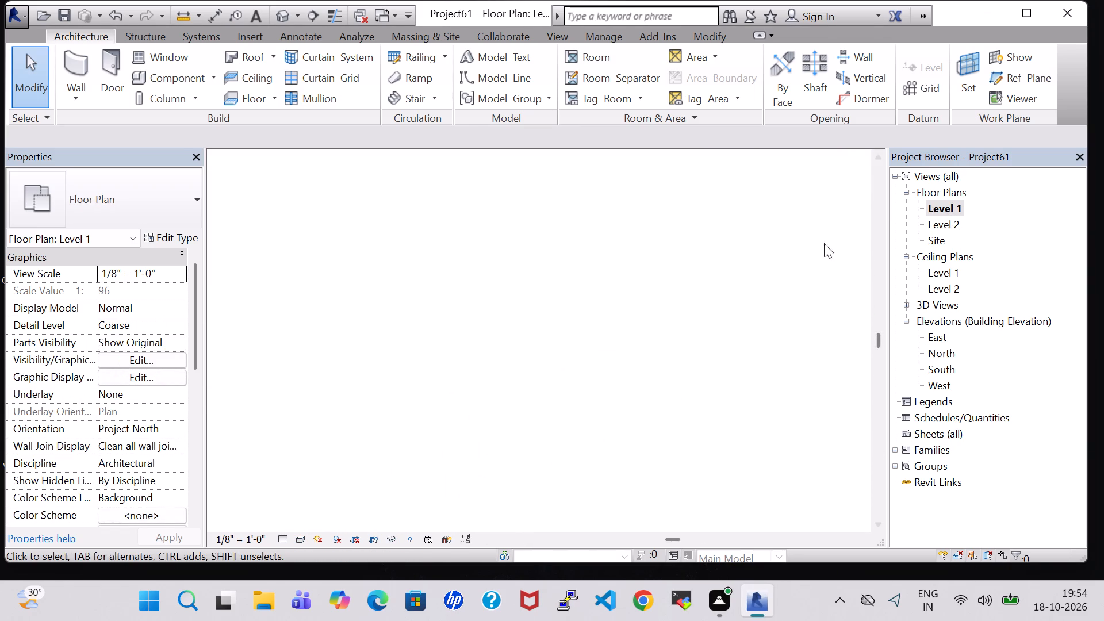
double_click(401, 298)
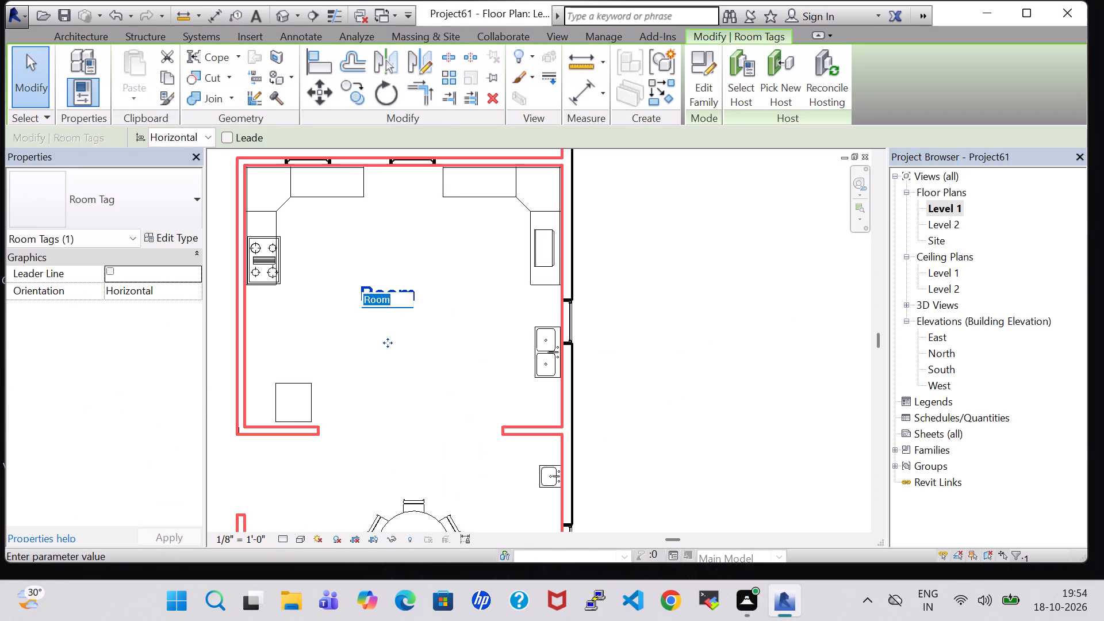
key("BackSpace")
type("KITCHEN")
key("Return")
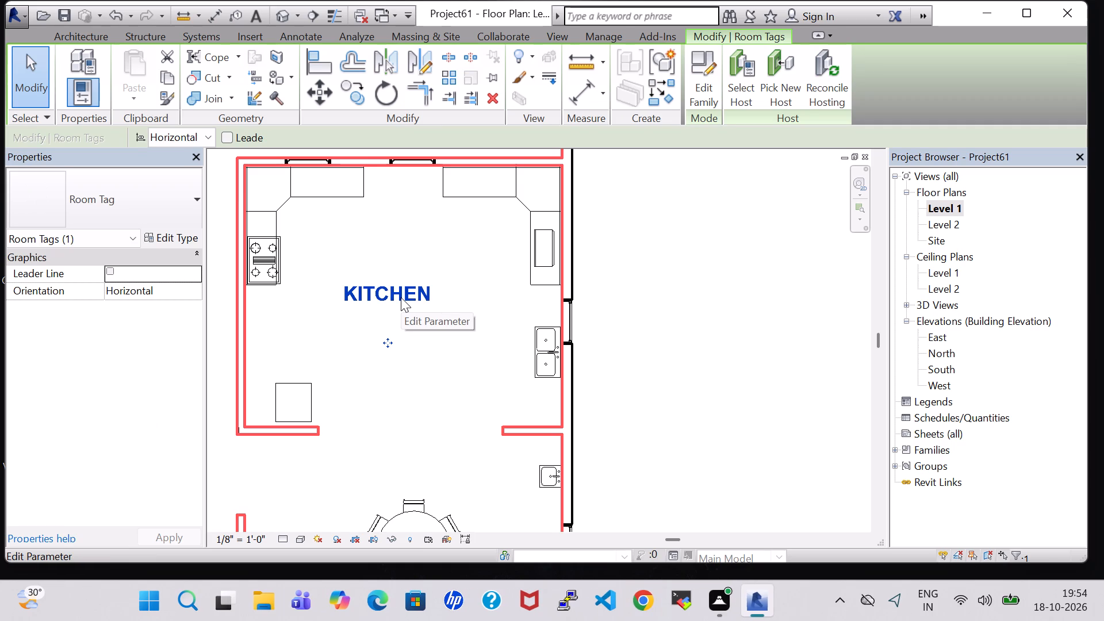
Nudge the KITCHEN tag slightly south and east towards the centre of the room.
key("Down")
key("Down")
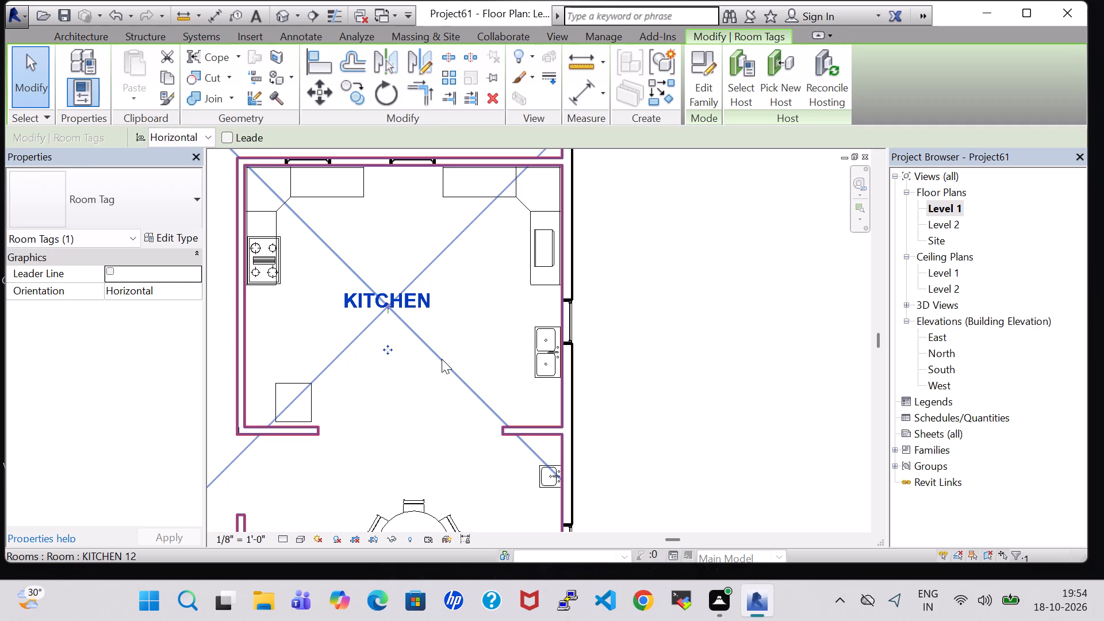
key("Right")
key("Right")
key("Right")
key("Right")
left_click(393, 364)
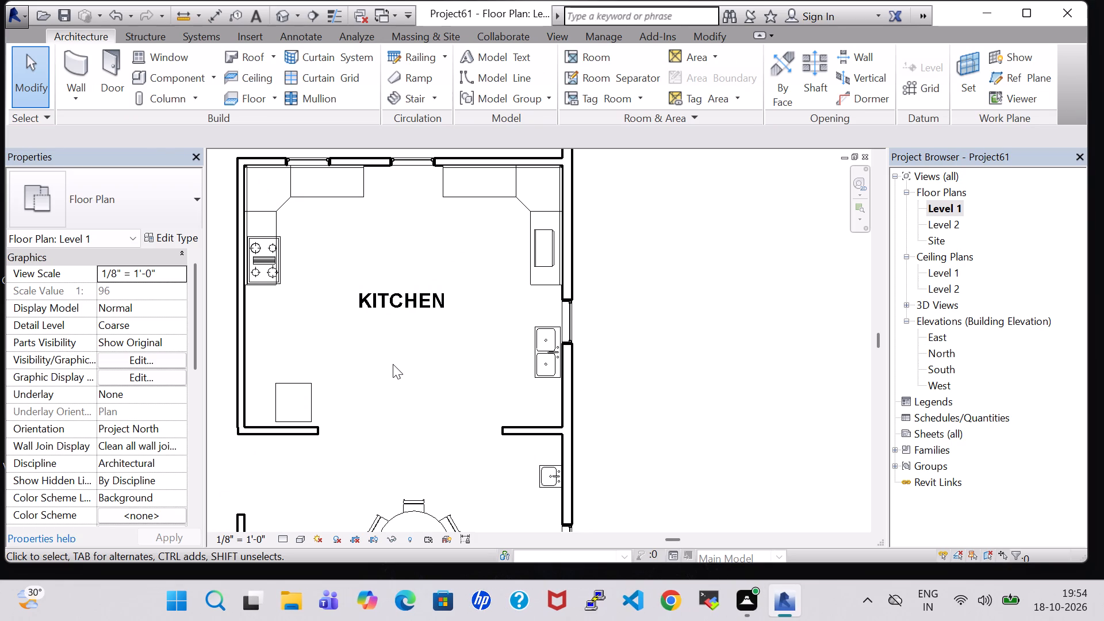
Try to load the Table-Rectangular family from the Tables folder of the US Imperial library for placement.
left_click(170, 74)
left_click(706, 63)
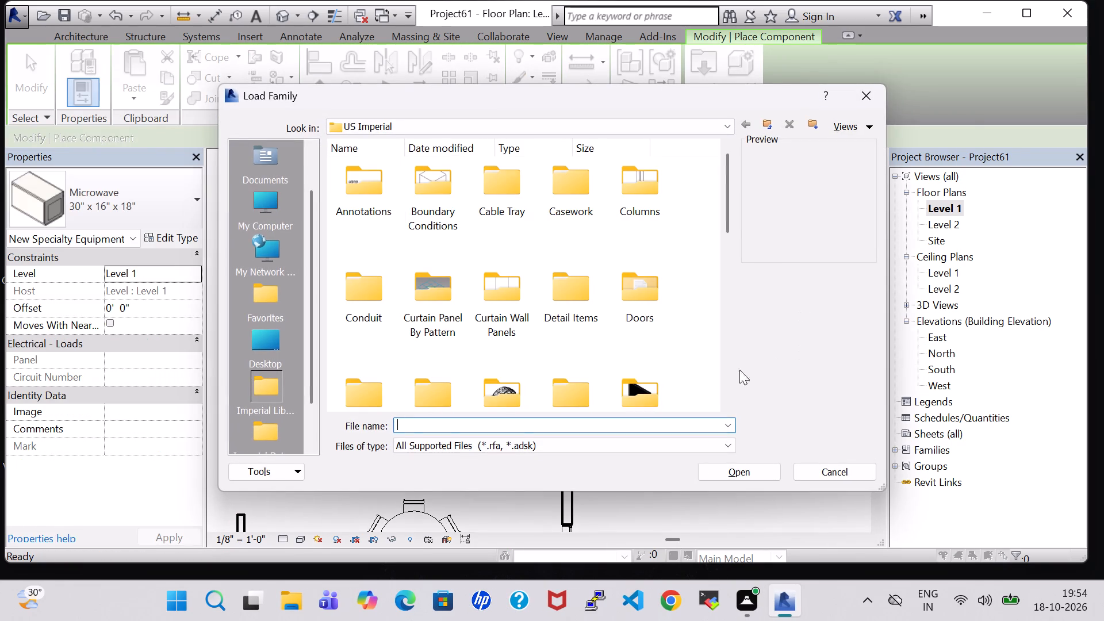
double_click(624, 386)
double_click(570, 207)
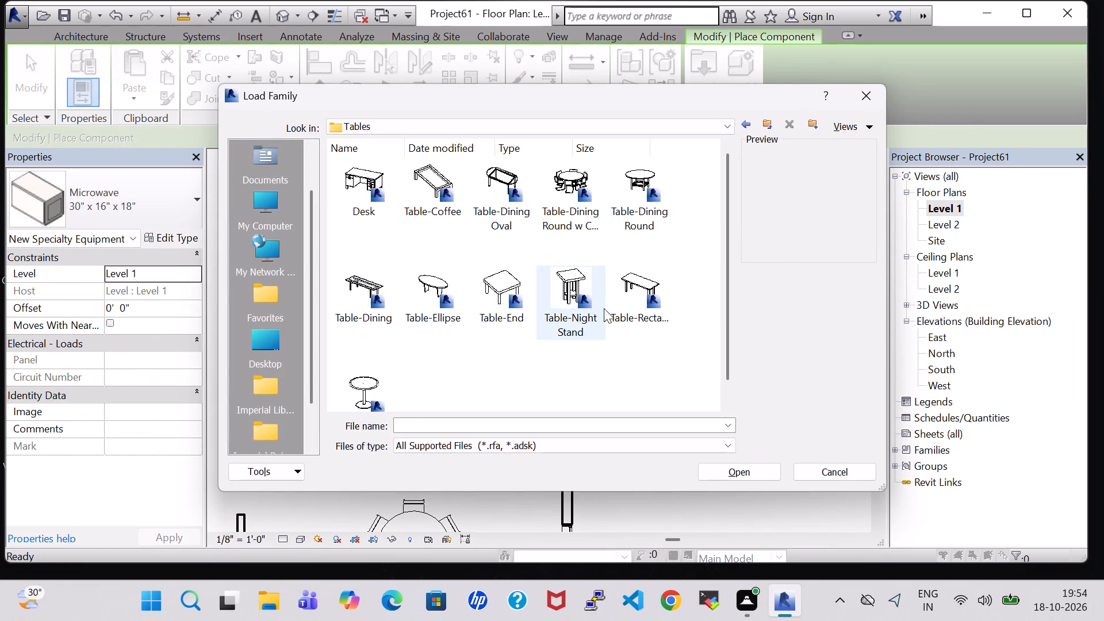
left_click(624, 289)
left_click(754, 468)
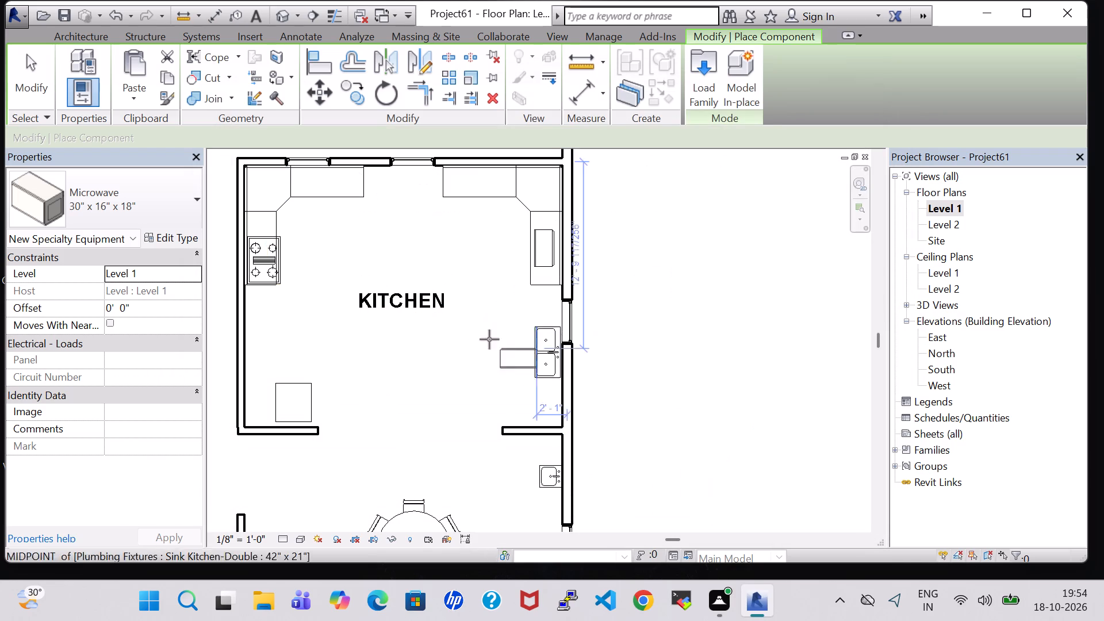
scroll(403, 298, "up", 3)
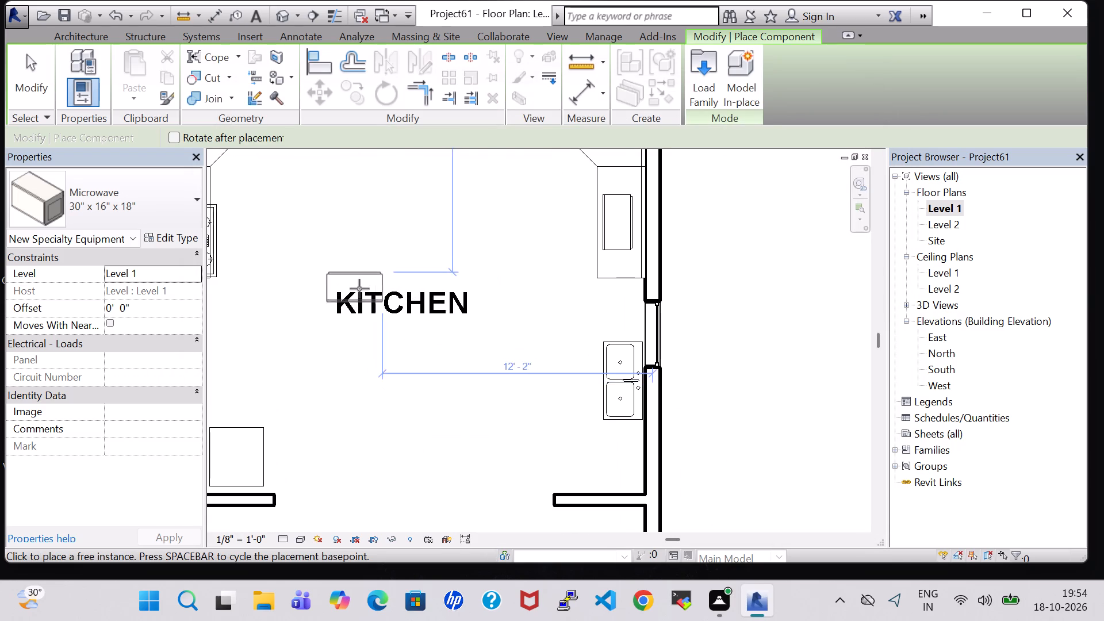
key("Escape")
Place a 72" x 30" rectangular table like the northeast bedroom's at the KITCHEN label, its centre about 11'-2" from the east wall.
scroll(416, 291, "down", 8)
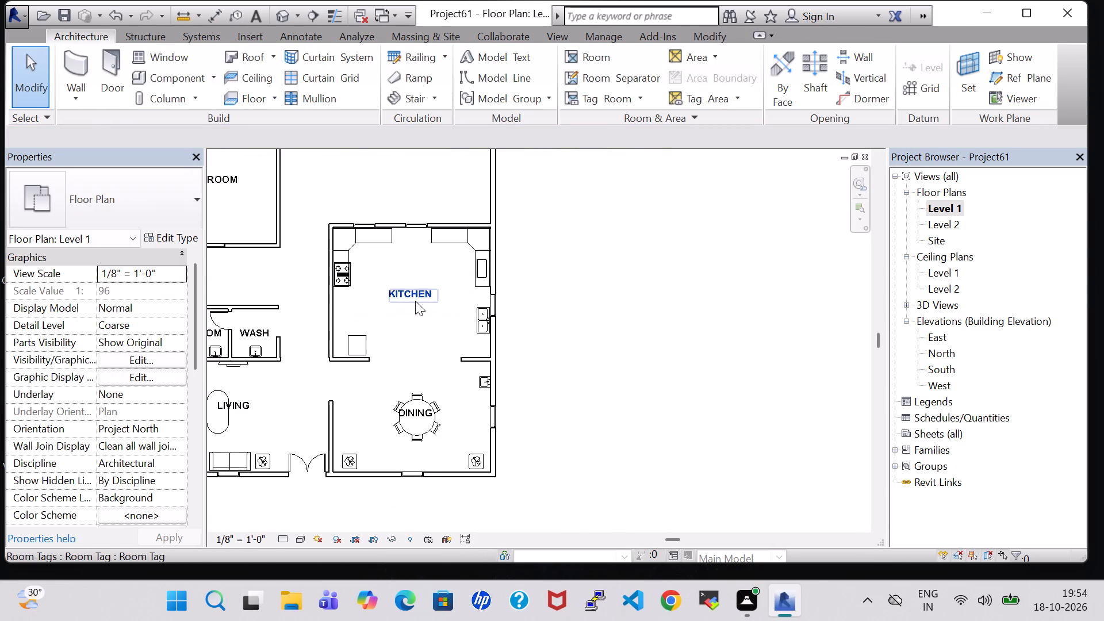
middle_click_drag(415, 311, 559, 321)
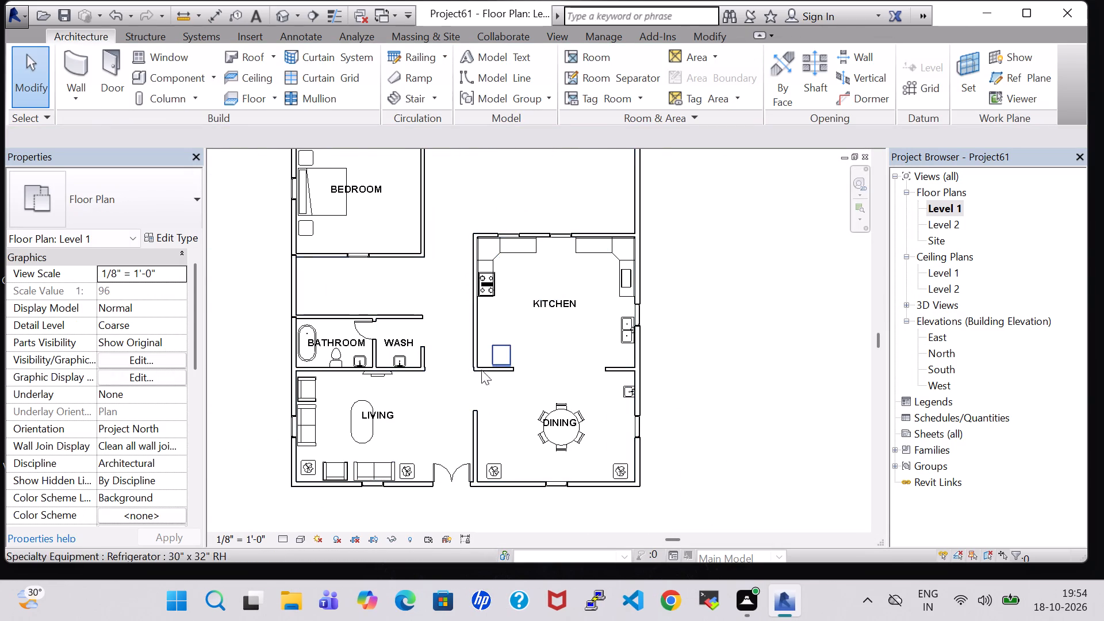
middle_click_drag(496, 183, 508, 354)
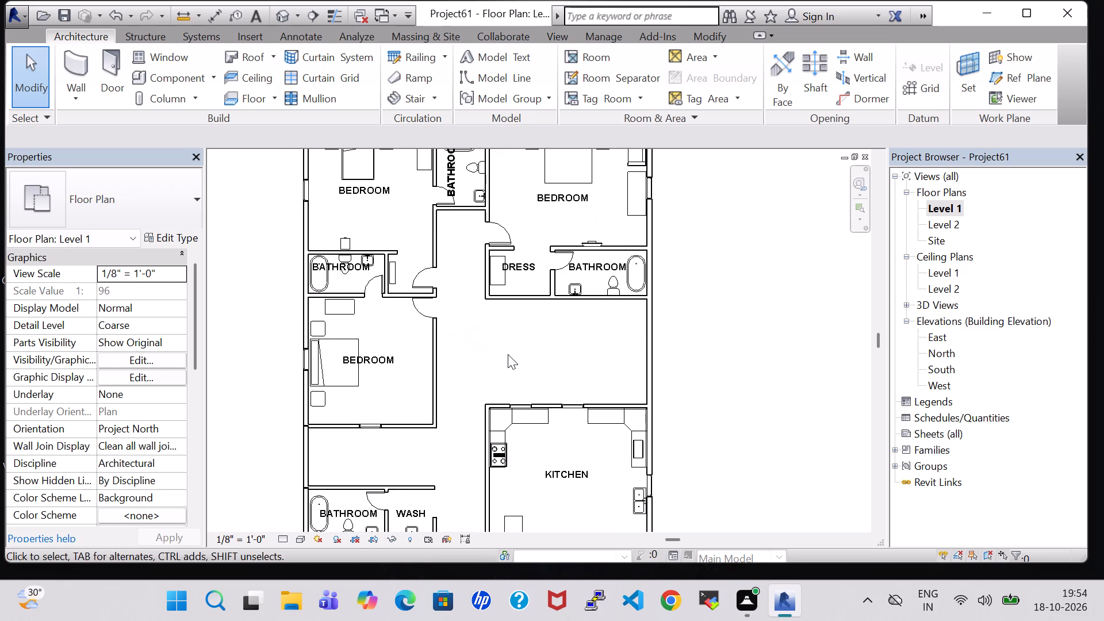
left_click(626, 207)
right_click(626, 207)
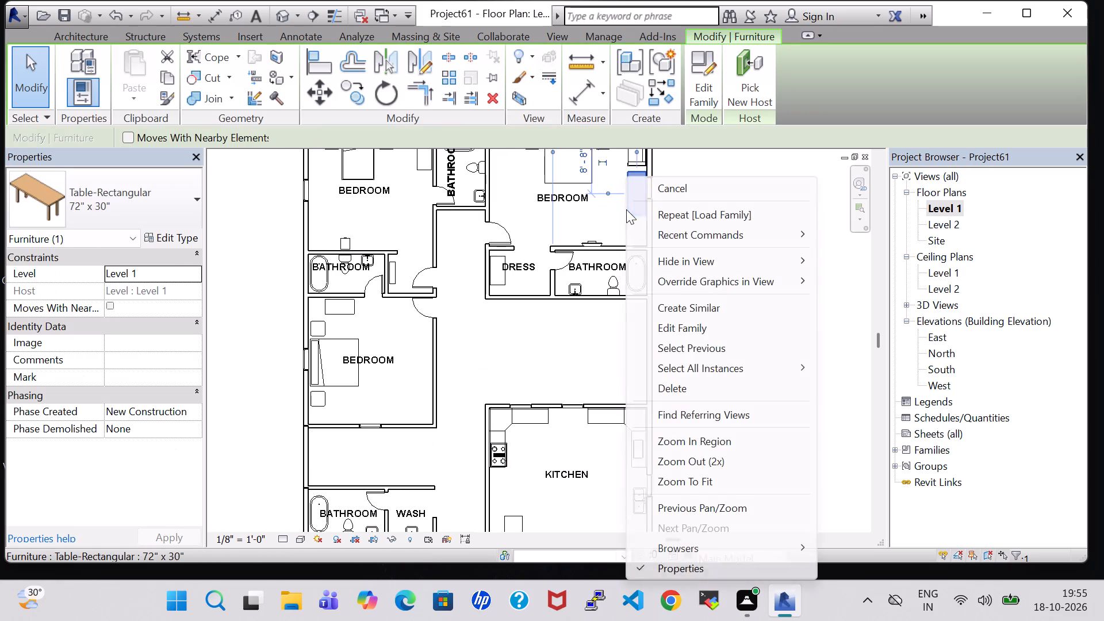
left_click(695, 302)
middle_click_drag(604, 451, 610, 416)
scroll(606, 449, "up", 1)
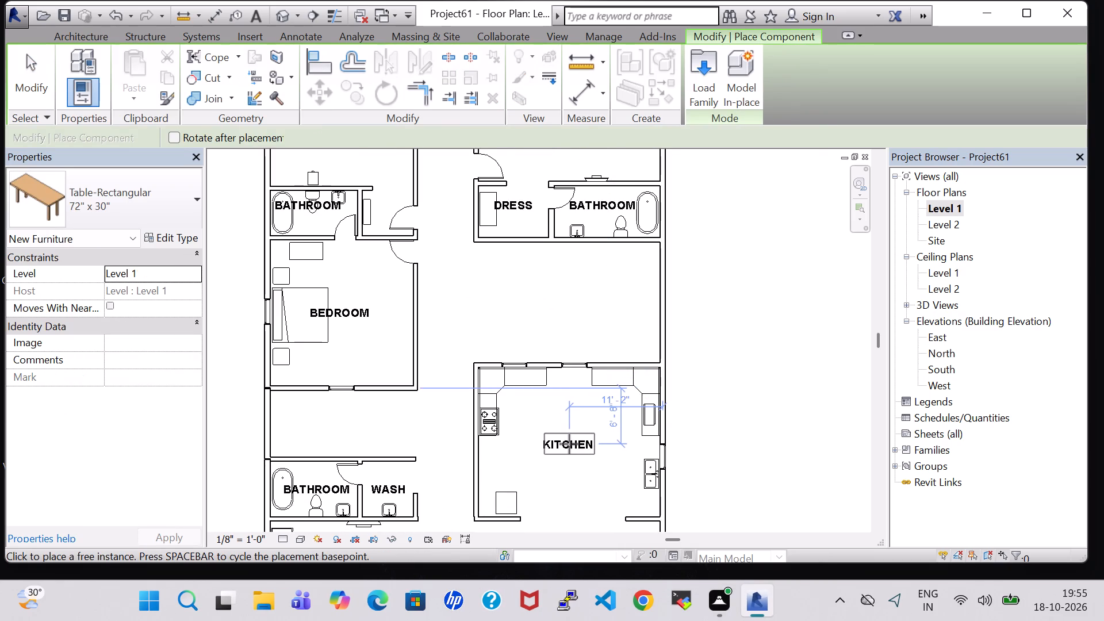
left_click(569, 444)
key("Escape")
key("Escape")
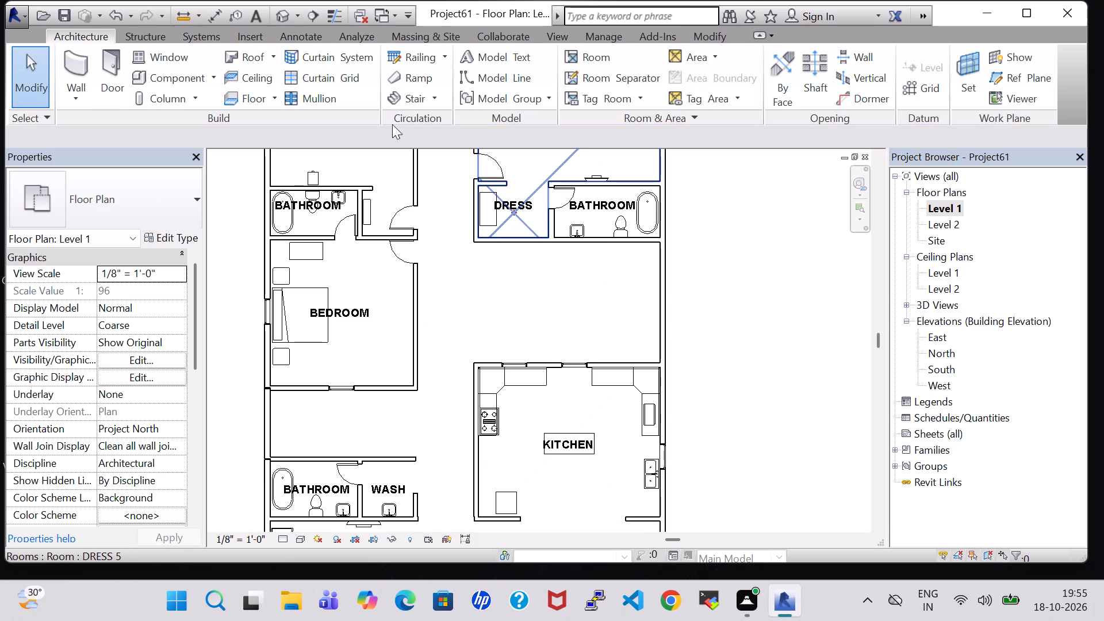
Load the Seating-Auditorium family from the Furniture Seating folder of the US Imperial library for placement.
left_click(179, 77)
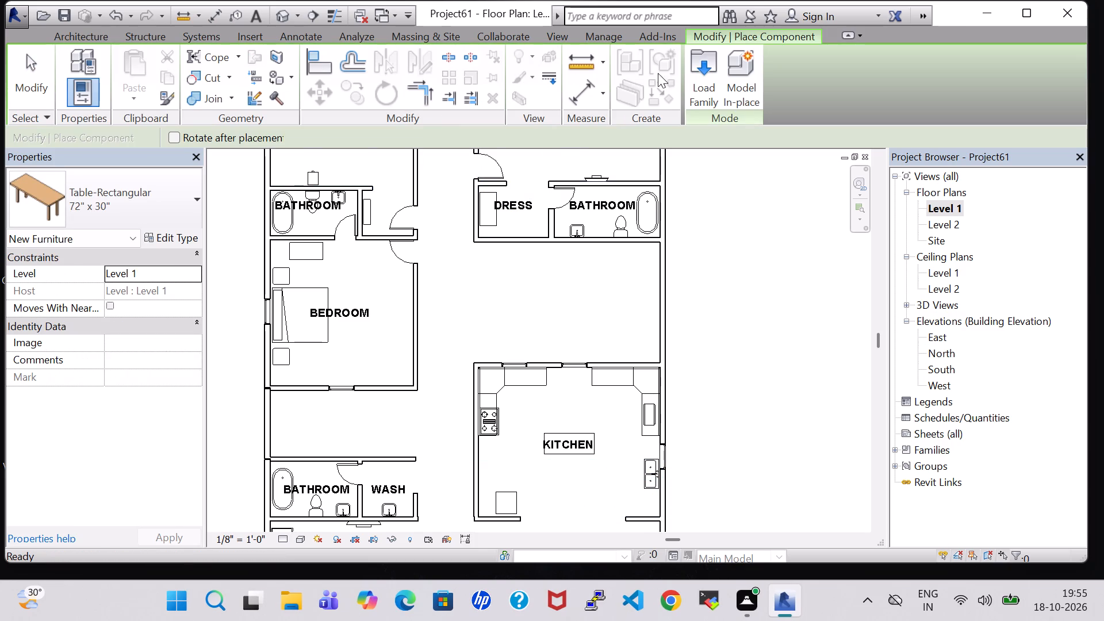
left_click(685, 73)
left_click(695, 77)
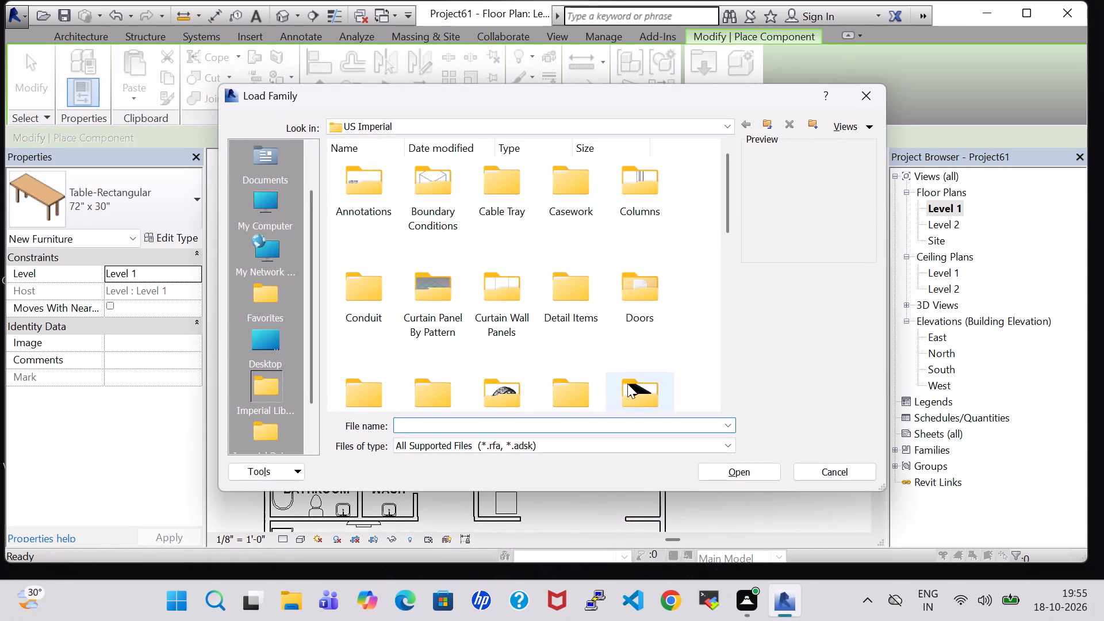
left_click(627, 384)
scroll(627, 371, "down", 1)
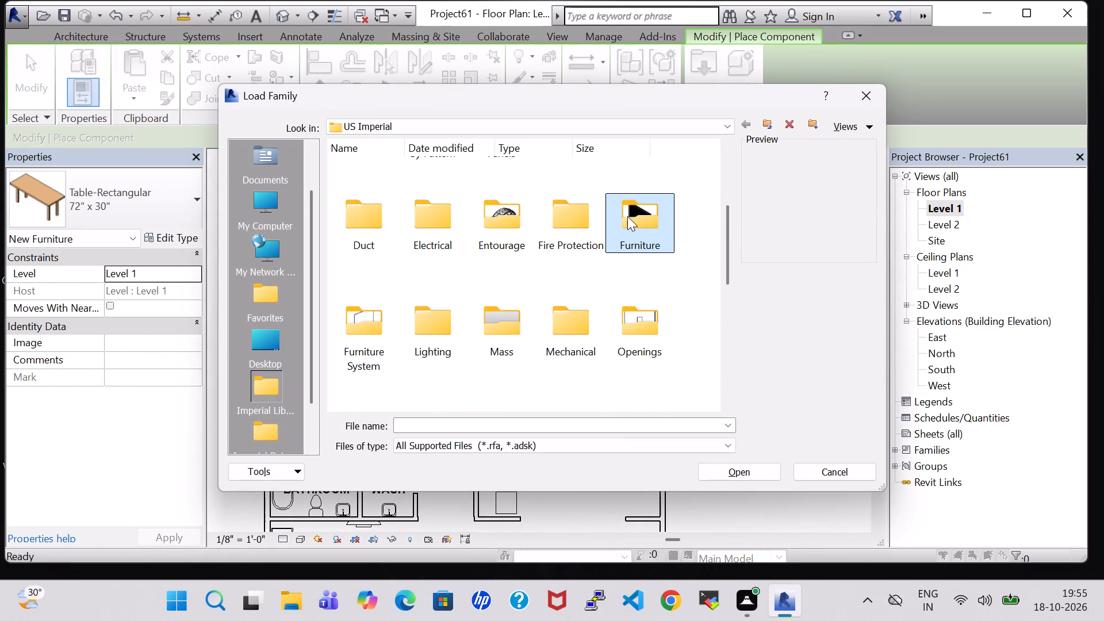
double_click(627, 216)
double_click(446, 180)
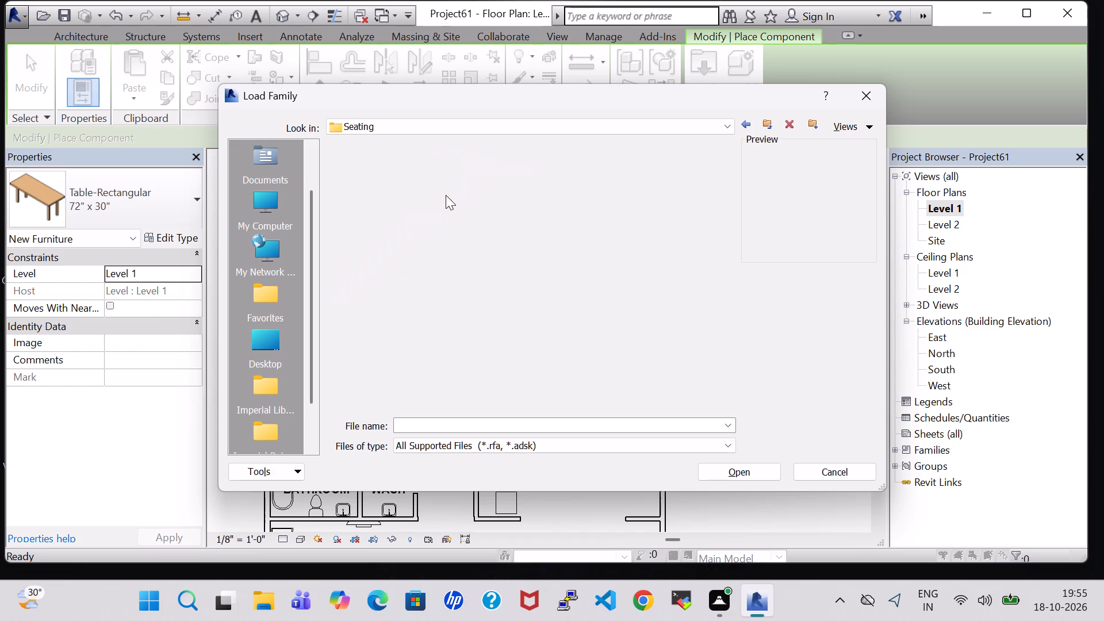
left_click(379, 380)
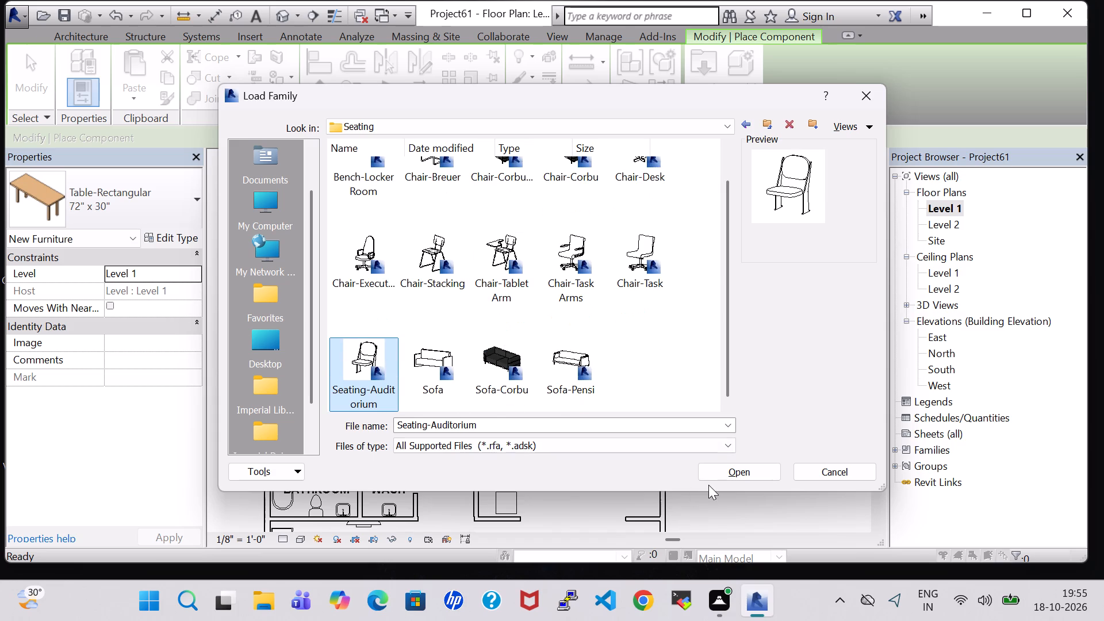
left_click(716, 477)
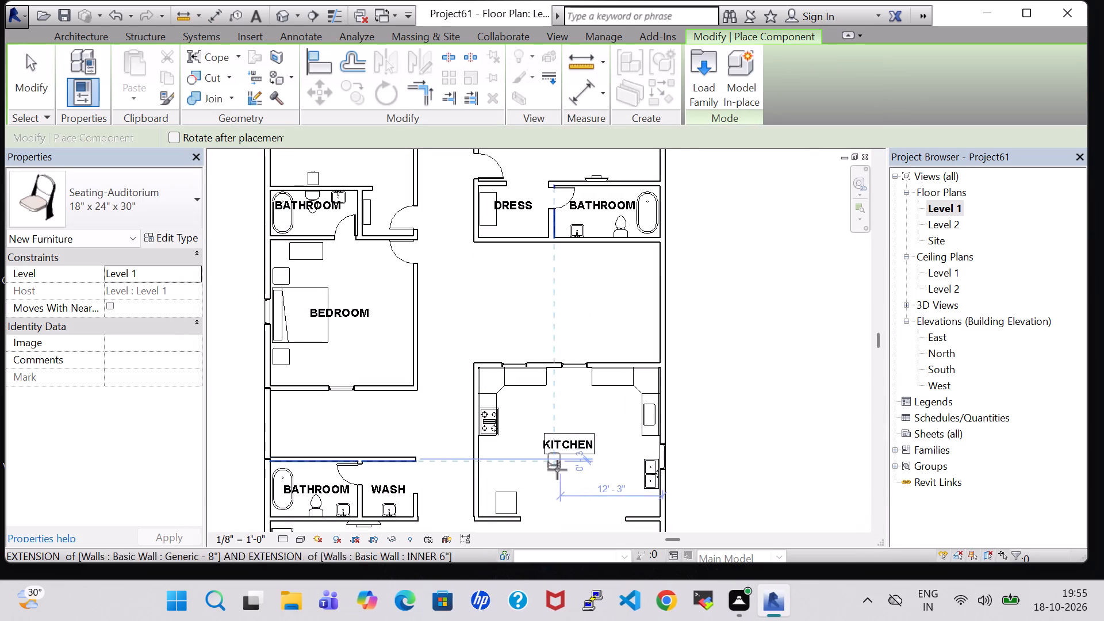
Place two 18" x 24" x 30" auditorium seats side by side along the kitchen table's south edge, facing the table.
scroll(557, 470, "up", 6)
key("space")
key("space")
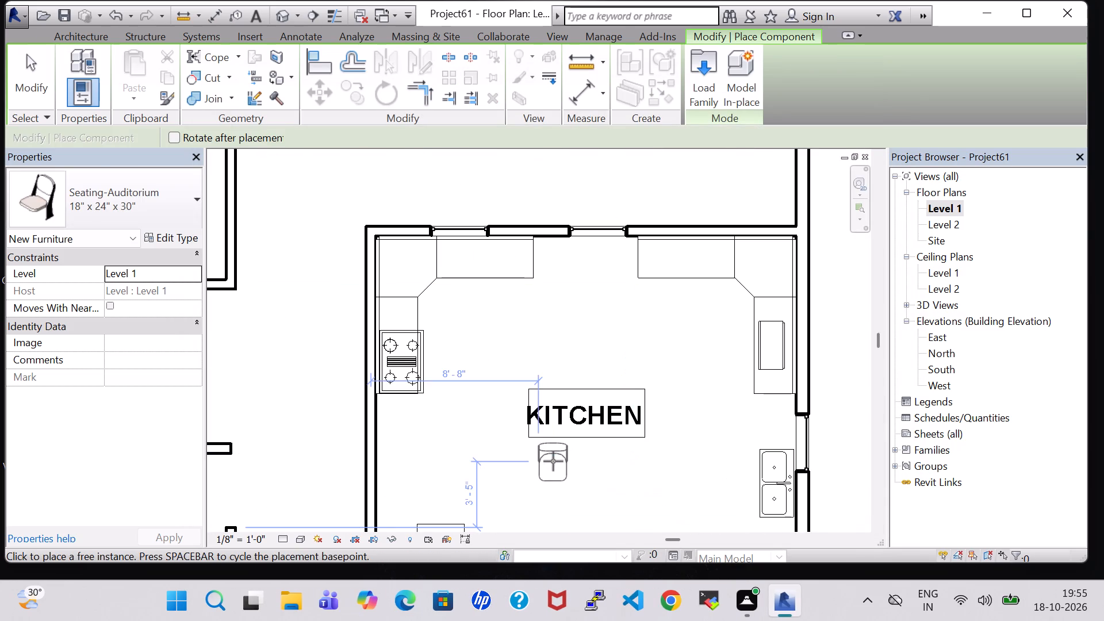
key("space")
key("space")
left_click(553, 463)
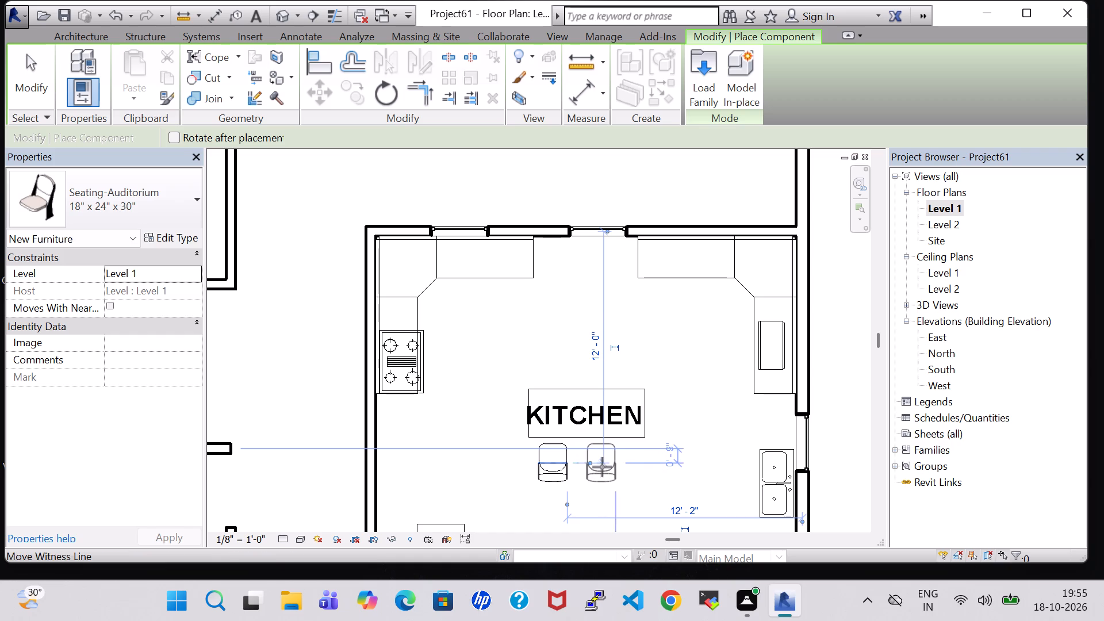
left_click(618, 467)
key("Escape")
key("Escape")
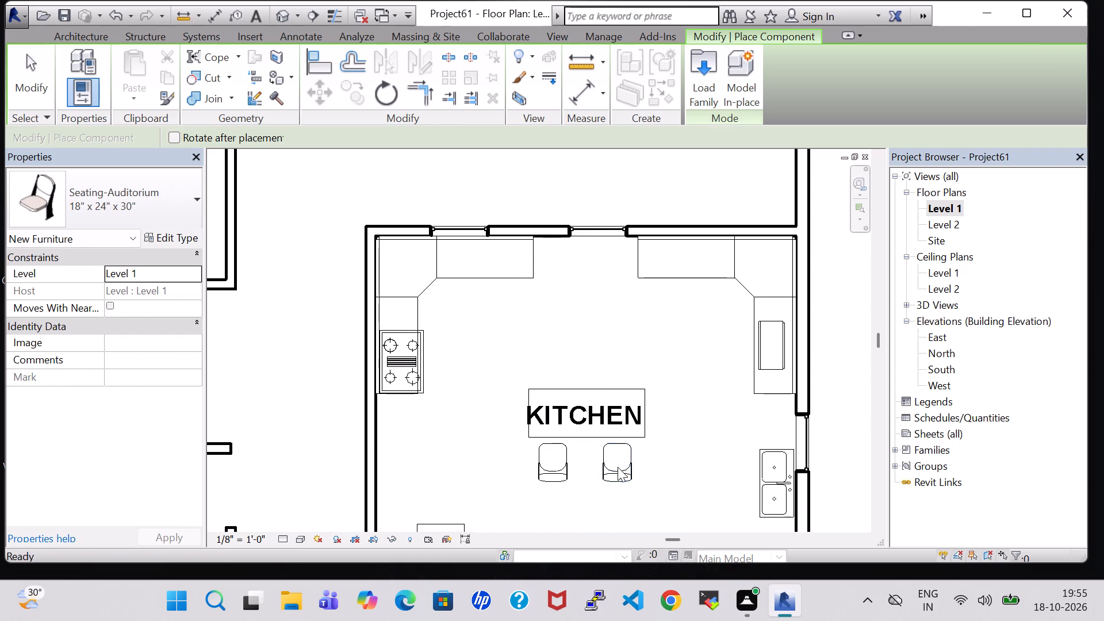
In the 3D view, nudge the eastern kitchen chair slightly east along the table.
left_click(274, 9)
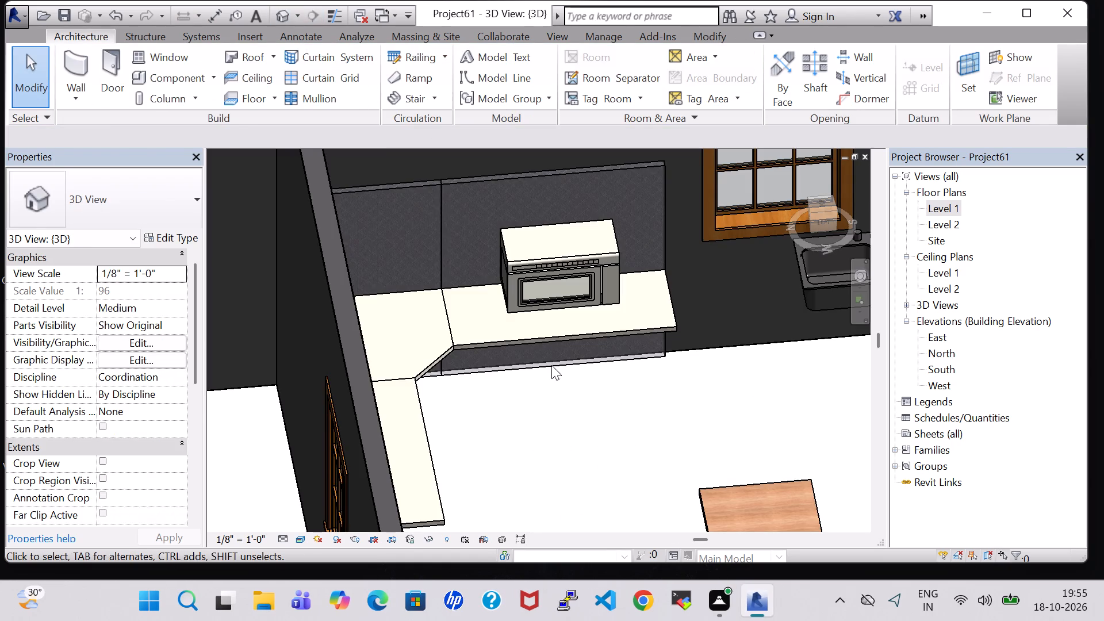
scroll(642, 456, "down", 2)
middle_click_drag(677, 435, 650, 293)
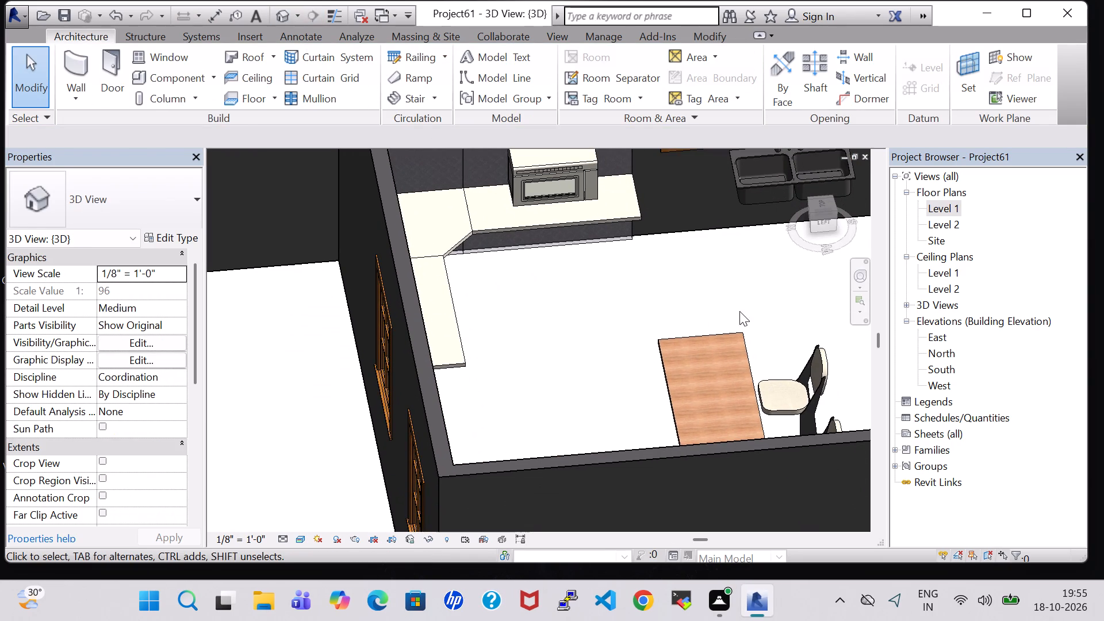
middle_click_drag(772, 296, 777, 345, "shift")
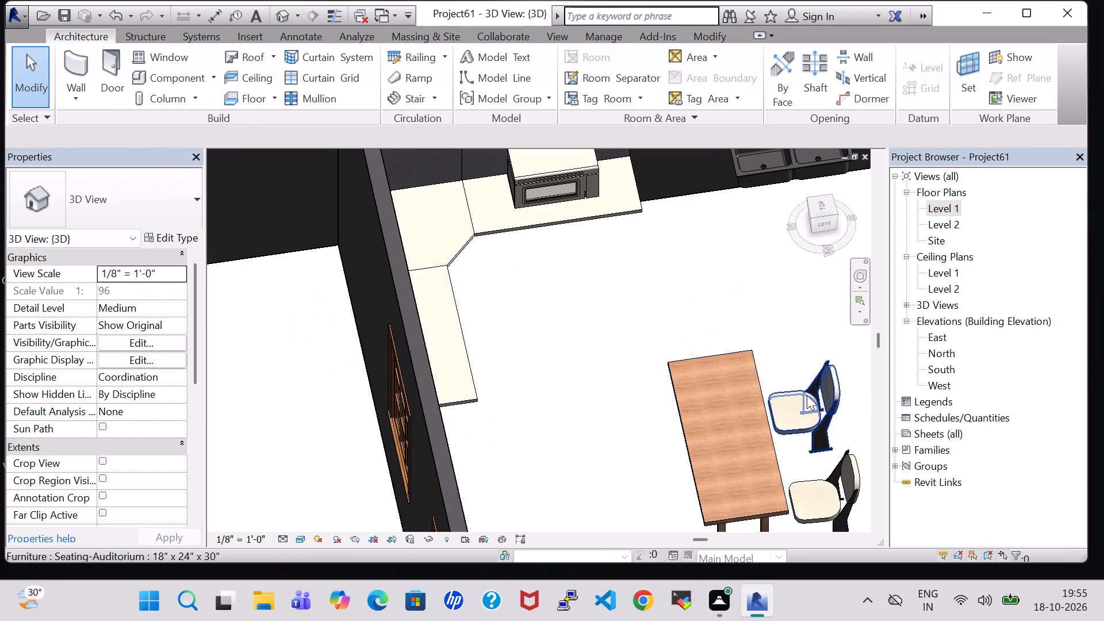
left_click(777, 406)
key("Up")
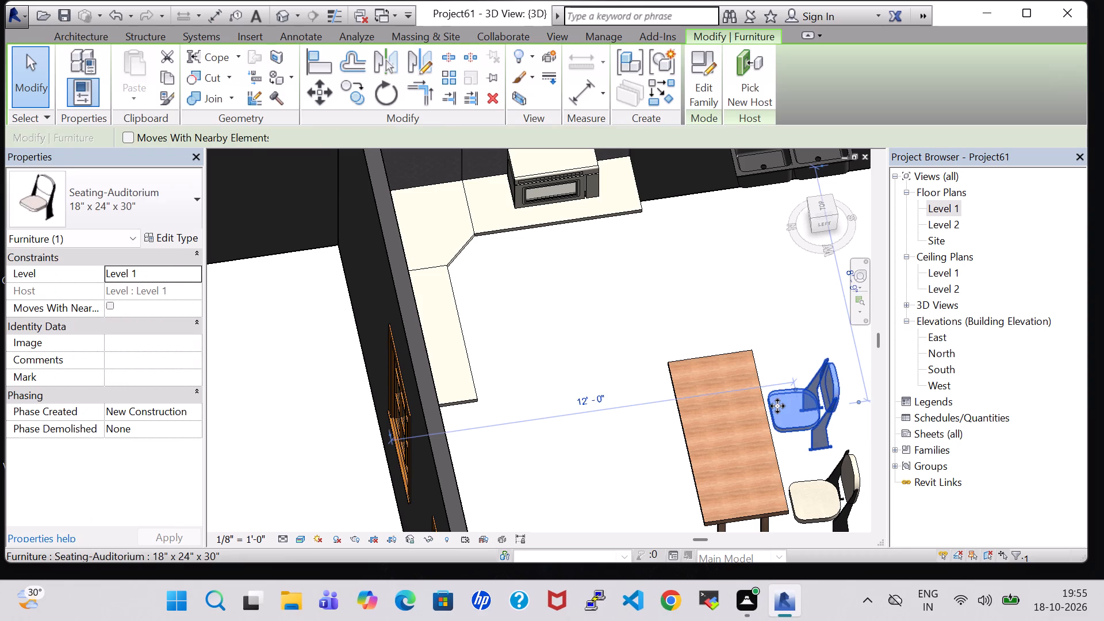
key("Up")
key("Up")
key("Up")
key("Up")
key("Up")
key("Up")
Nudge the western kitchen chair slightly east as well, and check both chairs against the table.
left_click(811, 481)
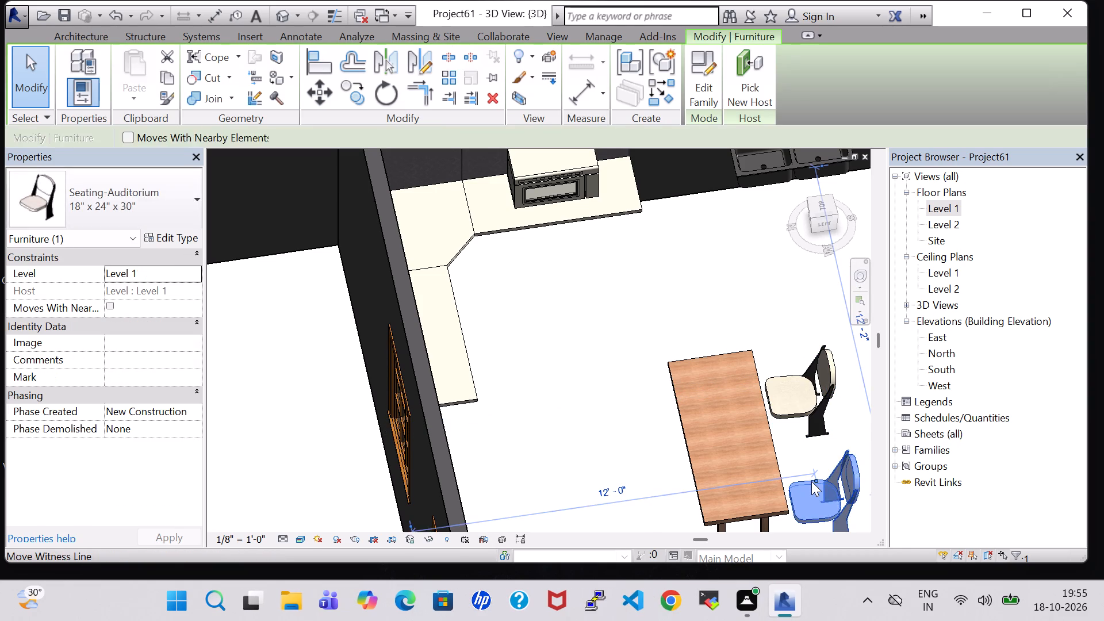
key("Up")
key("Up")
key("Up")
key("Up")
key("Up")
key("Up")
key("Up")
key("Up")
key("Up")
key("Up")
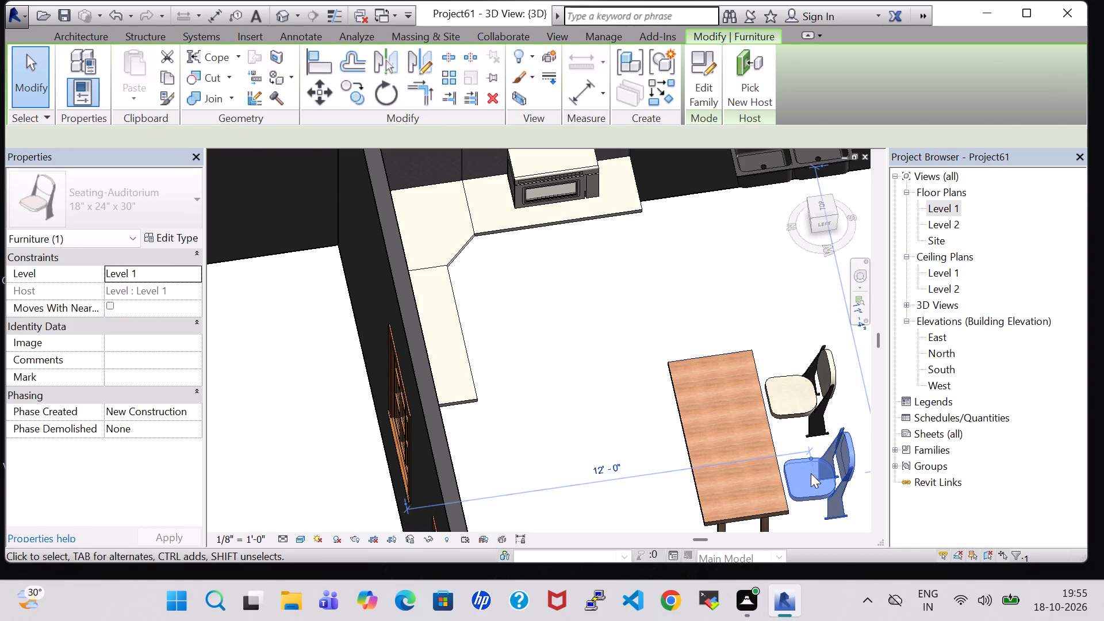
left_click(717, 240)
middle_click_drag(761, 306, 715, 294, "shift")
scroll(761, 306, "up", 1, "shift")
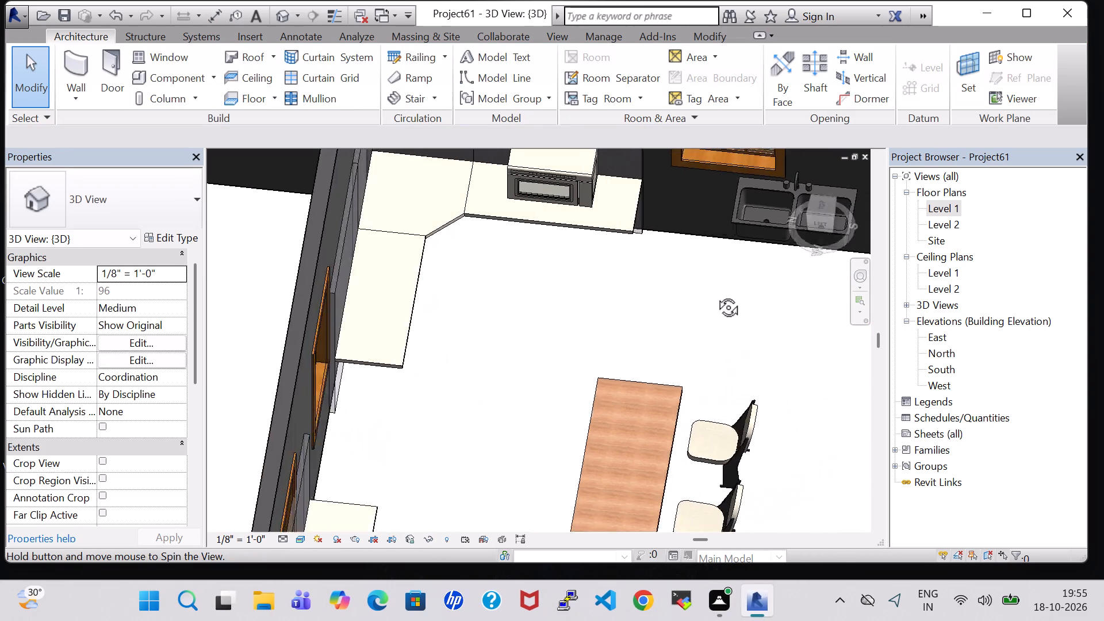
middle_click_drag(715, 294, 622, 271, "shift")
Rename the kitchen's room tag as OPEN KITCHEN in the Level 1 plan.
double_click(942, 206)
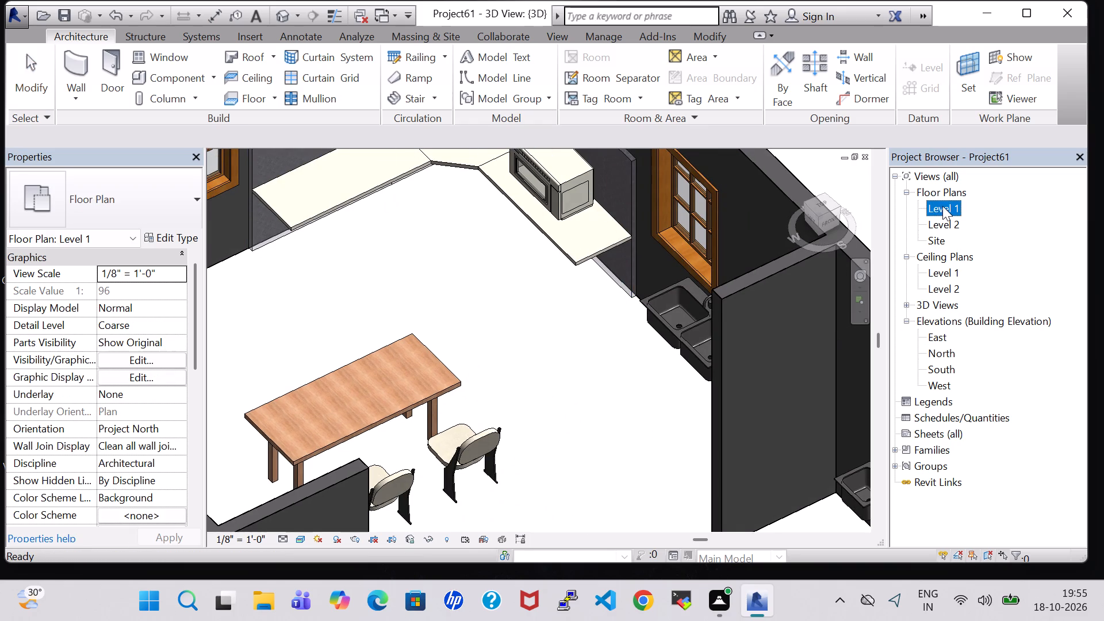
scroll(886, 323, "down", 1)
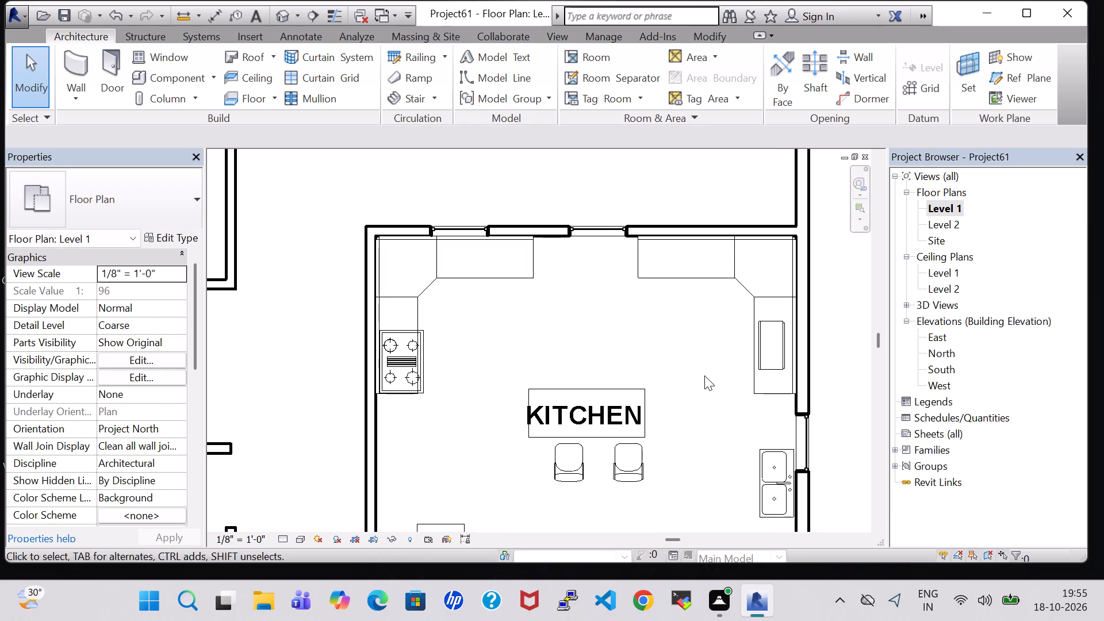
double_click(607, 401)
left_click(603, 421)
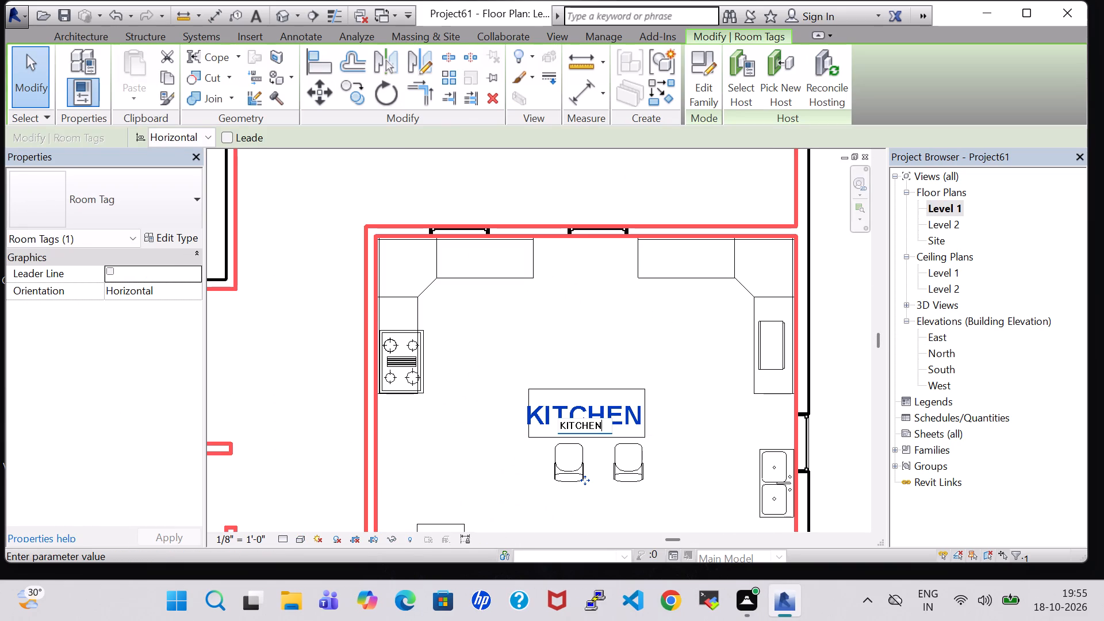
left_click(561, 425)
type("OPEN")
key("space")
key("Return")
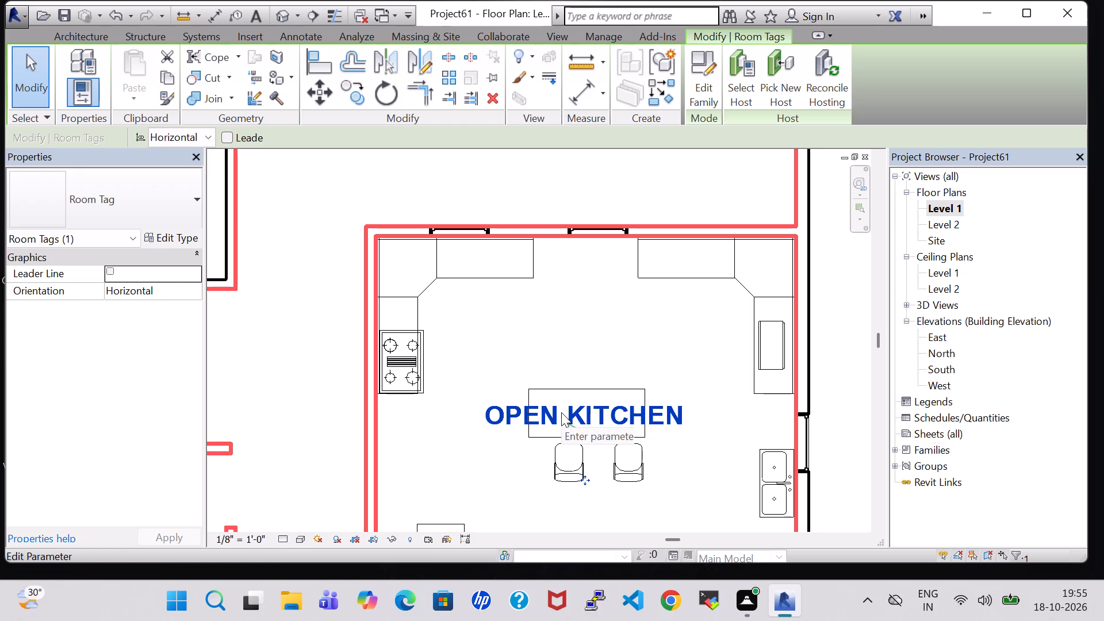
scroll(587, 416, "down", 4)
left_click(608, 365)
Set the unconnected height of the west exterior wall segment between the southern bedroom and the bathroom beside WASH to 5'.
scroll(608, 365, "down", 4)
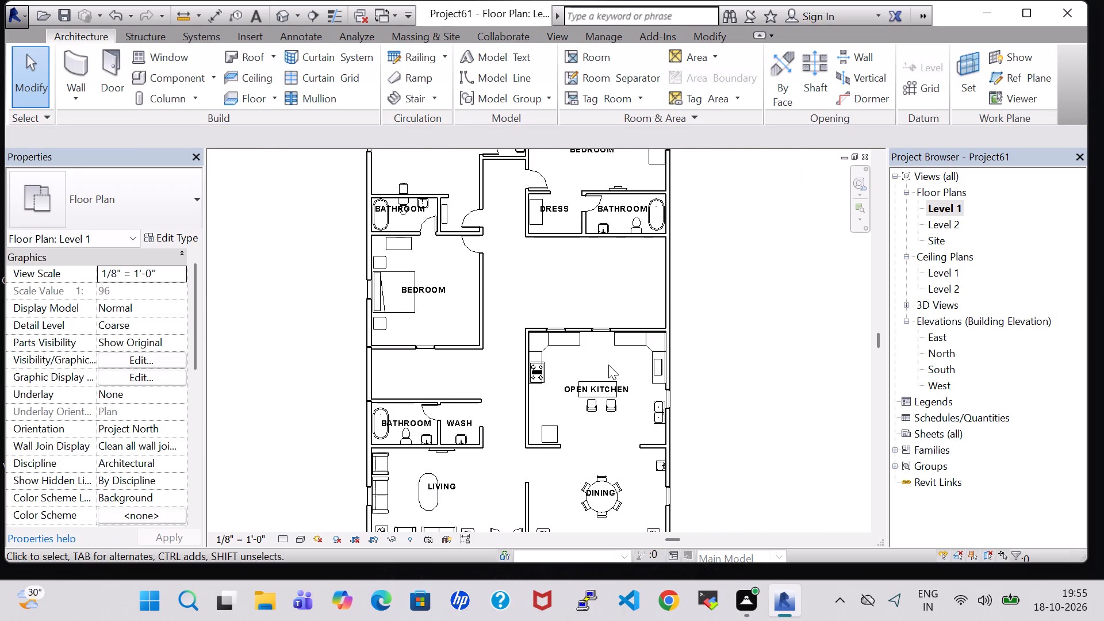
scroll(608, 365, "down", 1)
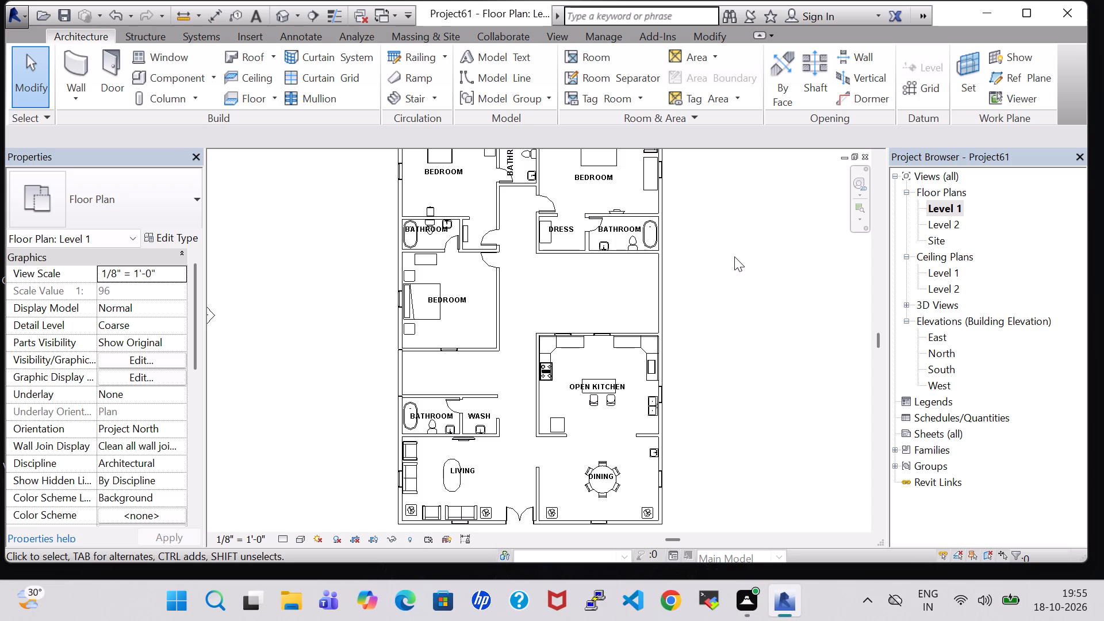
middle_click_drag(735, 256, 734, 355)
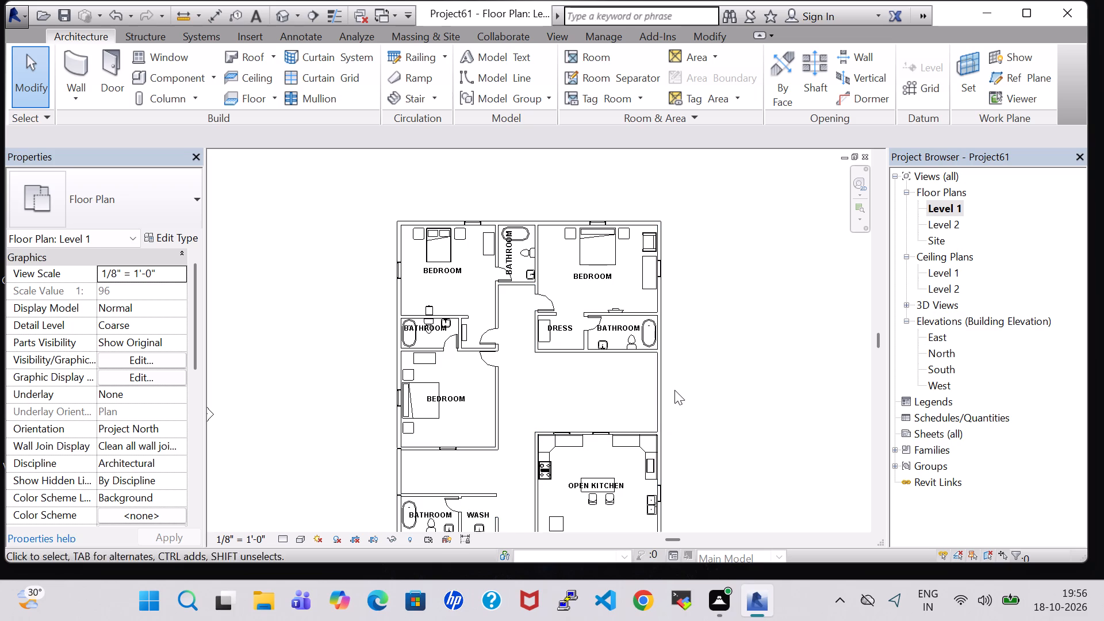
left_click(396, 467)
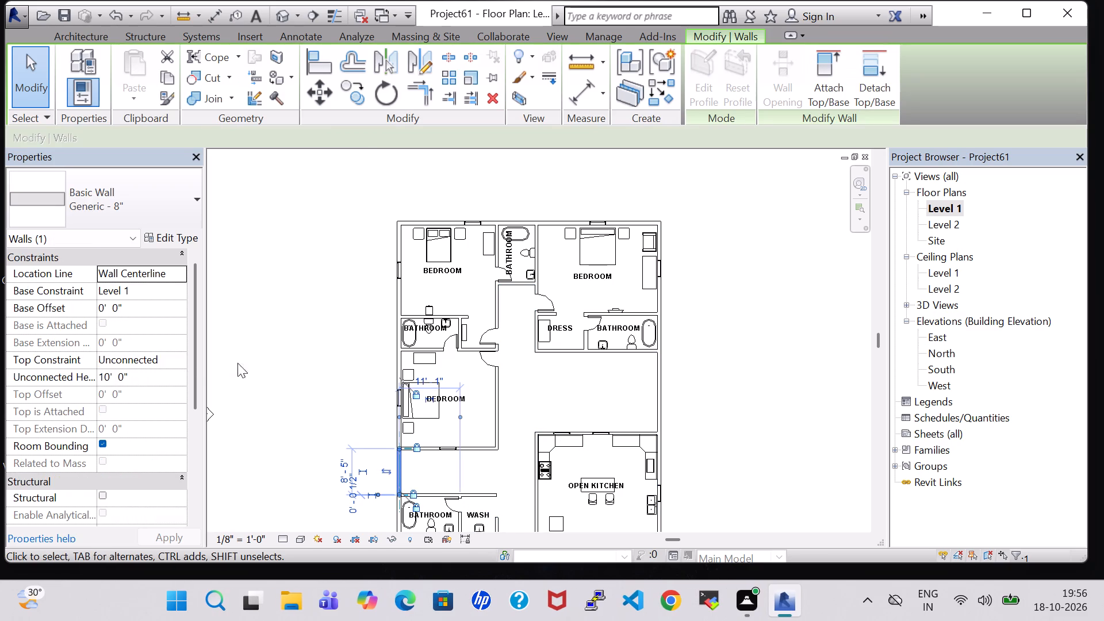
left_click(105, 378)
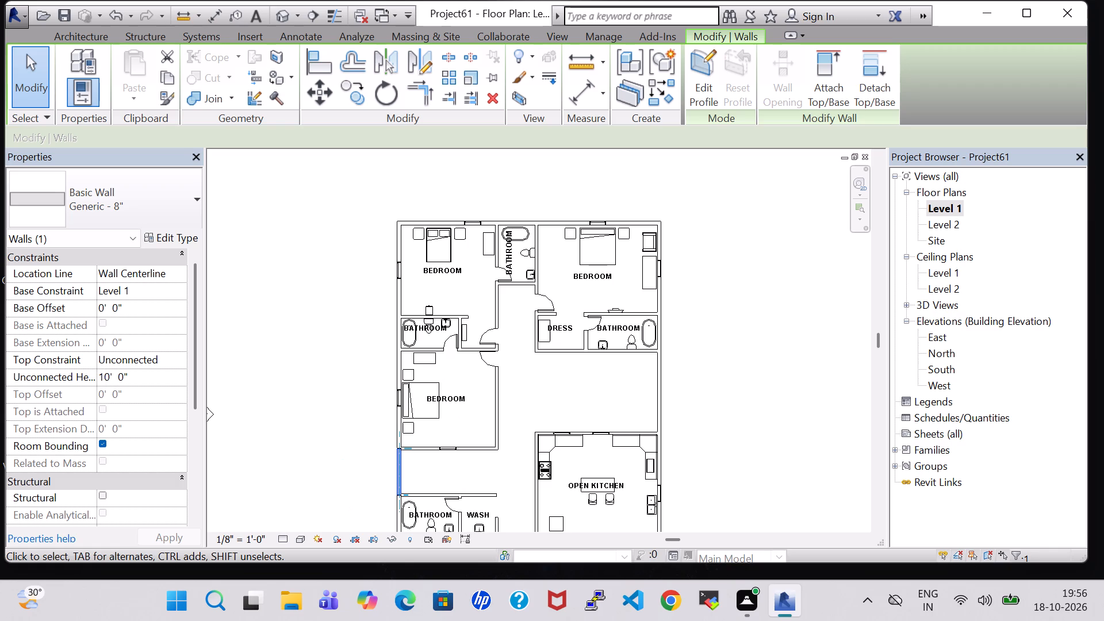
left_click(109, 378)
key("BackSpace")
key("BackSpace")
key("5")
left_click(170, 541)
left_click(718, 410)
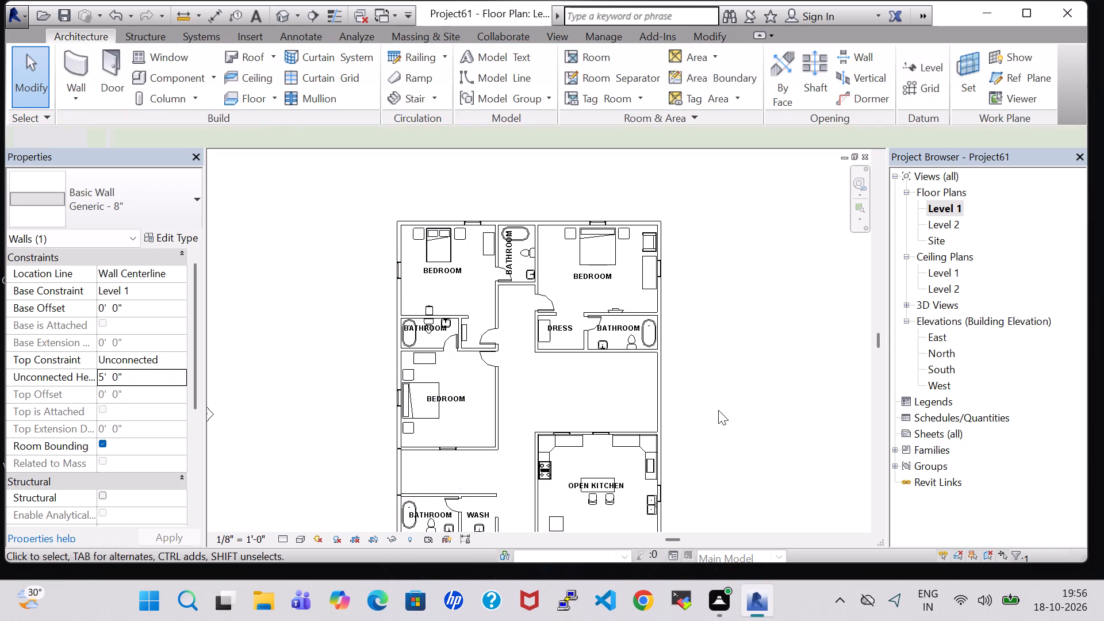
Split the east exterior wall at the south wall of the DRESS and BATHROOM rooms and at the kitchen's north wall.
left_click(703, 39)
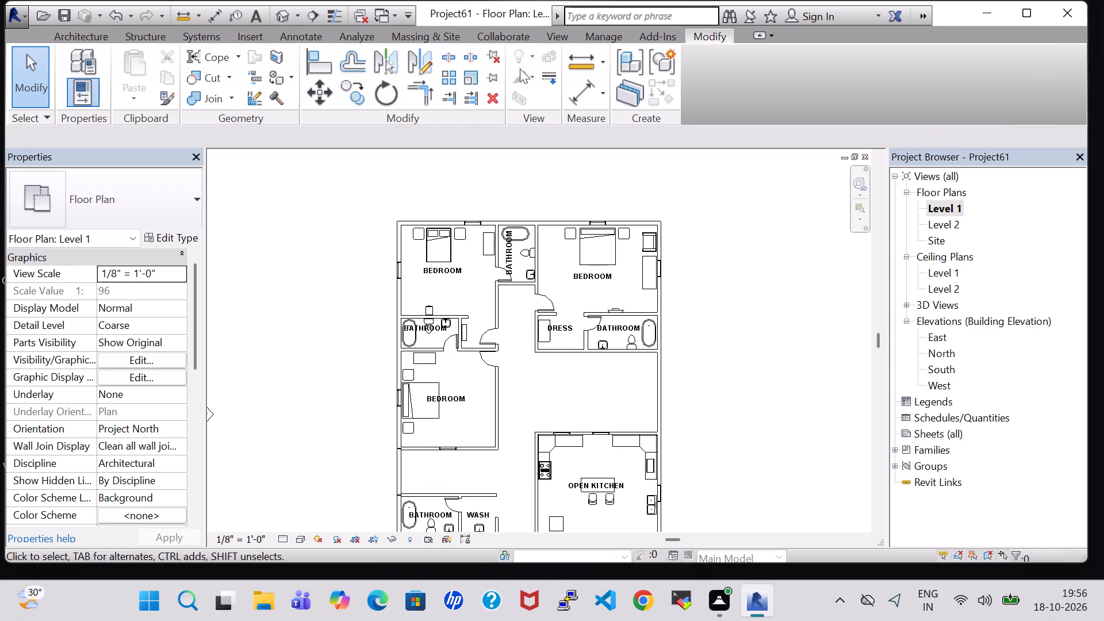
left_click(450, 57)
scroll(699, 366, "up", 2)
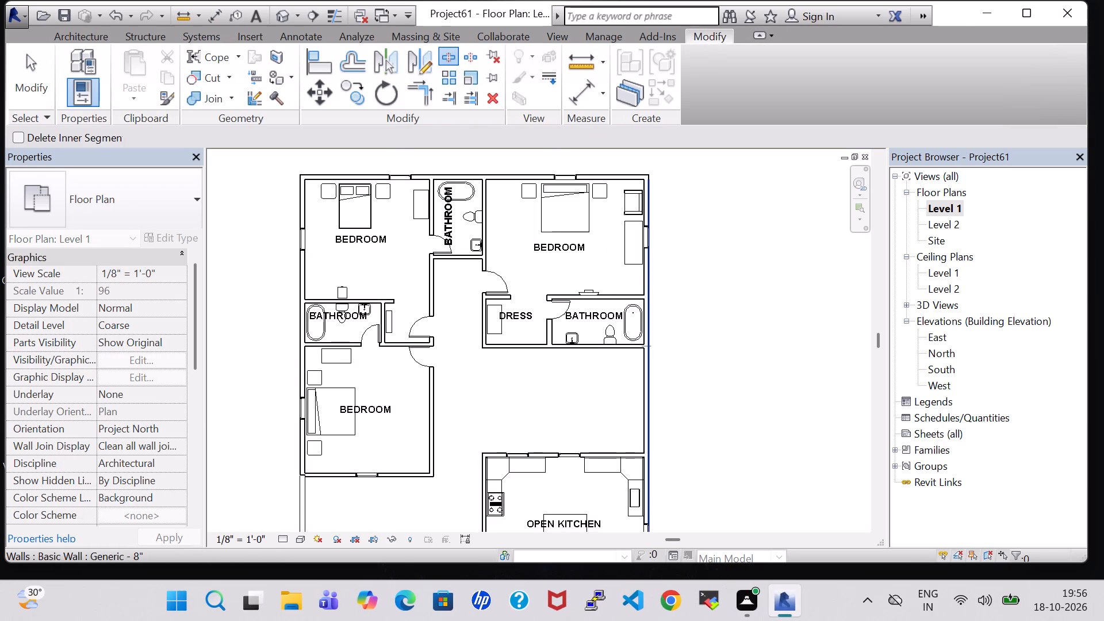
left_click(648, 347)
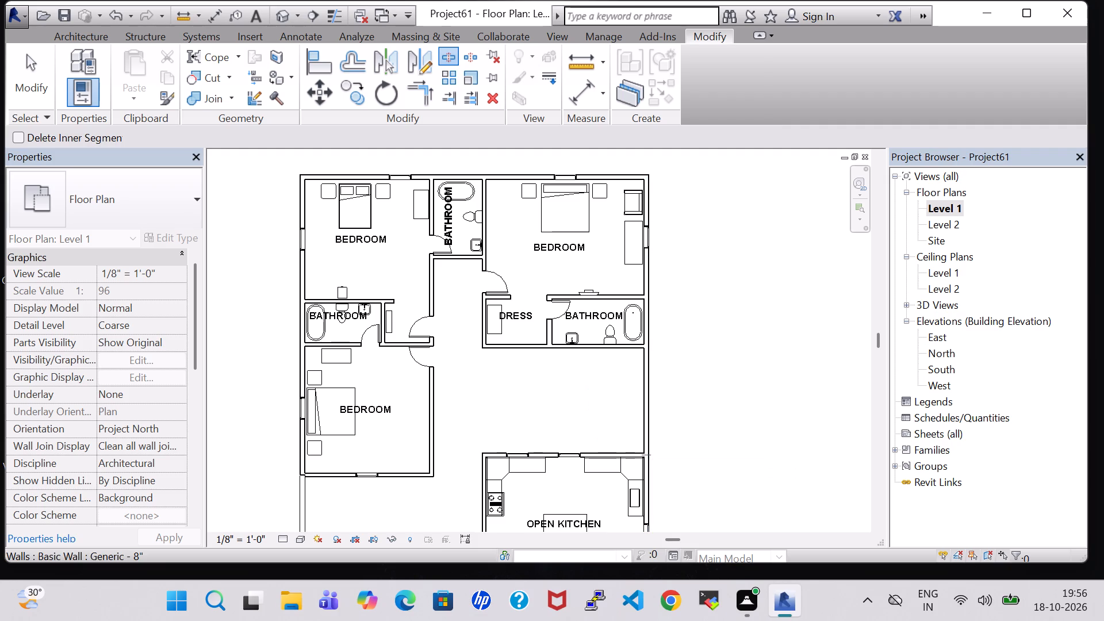
scroll(649, 455, "up", 4)
left_click(649, 455)
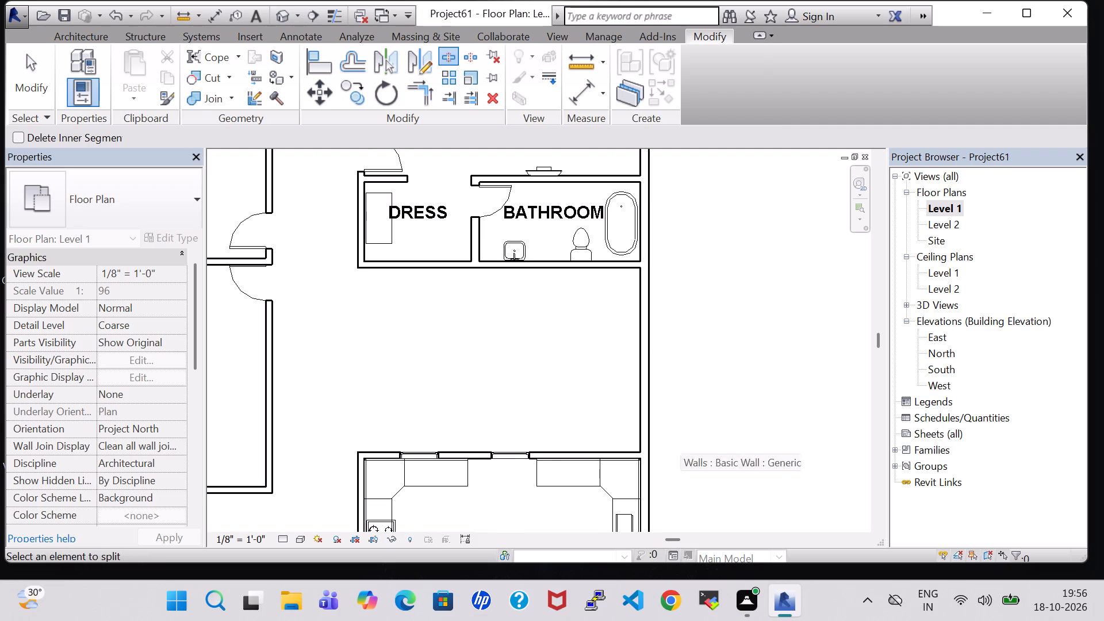
key("Escape")
key("Escape")
Set the unconnected height of the east exterior wall segment between the bathroom and the kitchen to 5'.
left_click(650, 401)
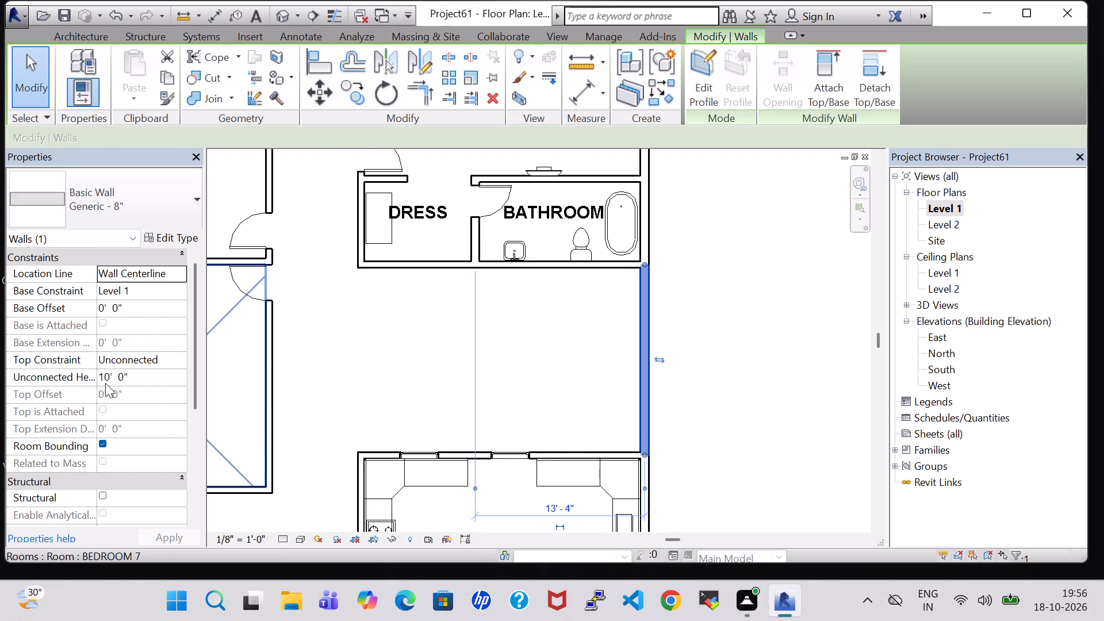
left_click(108, 379)
left_click(108, 379)
key("BackSpace")
key("BackSpace")
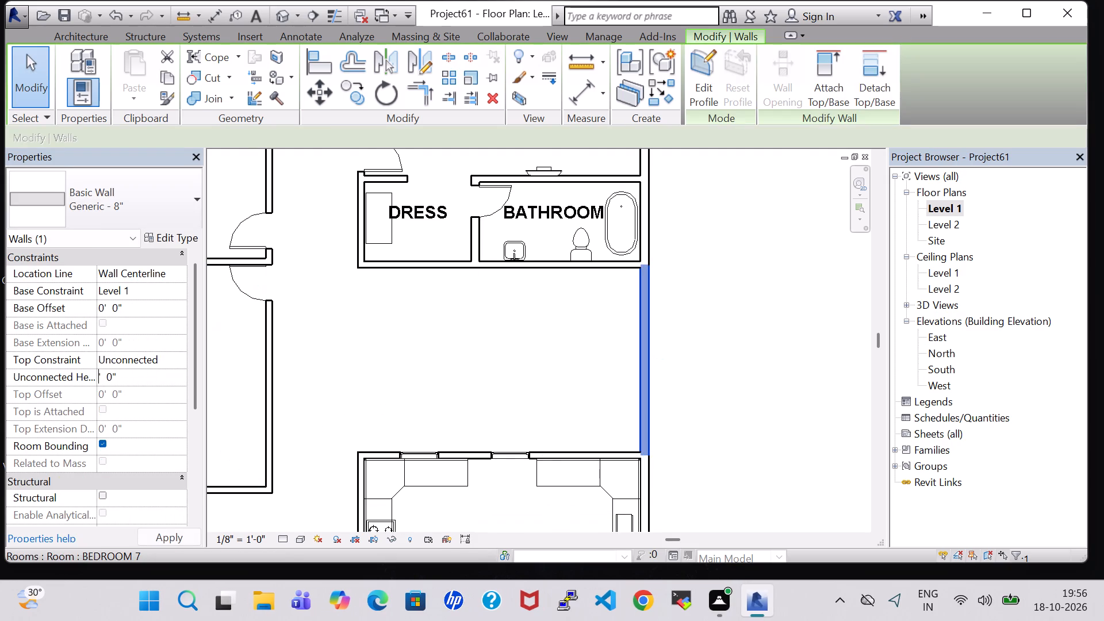
key("5")
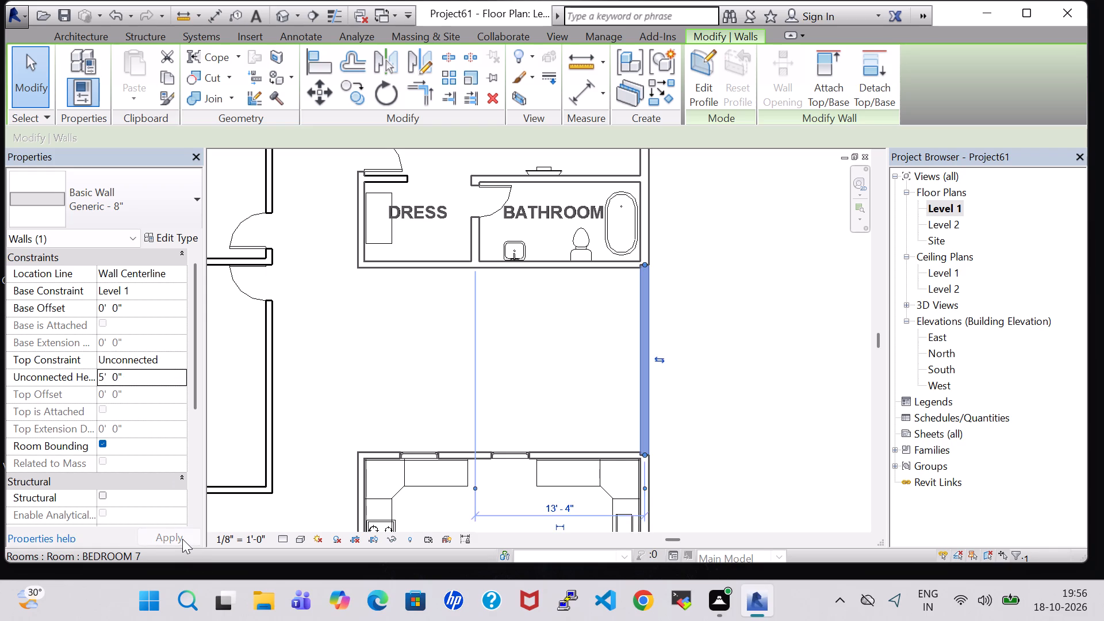
left_click(182, 539)
left_click(770, 371)
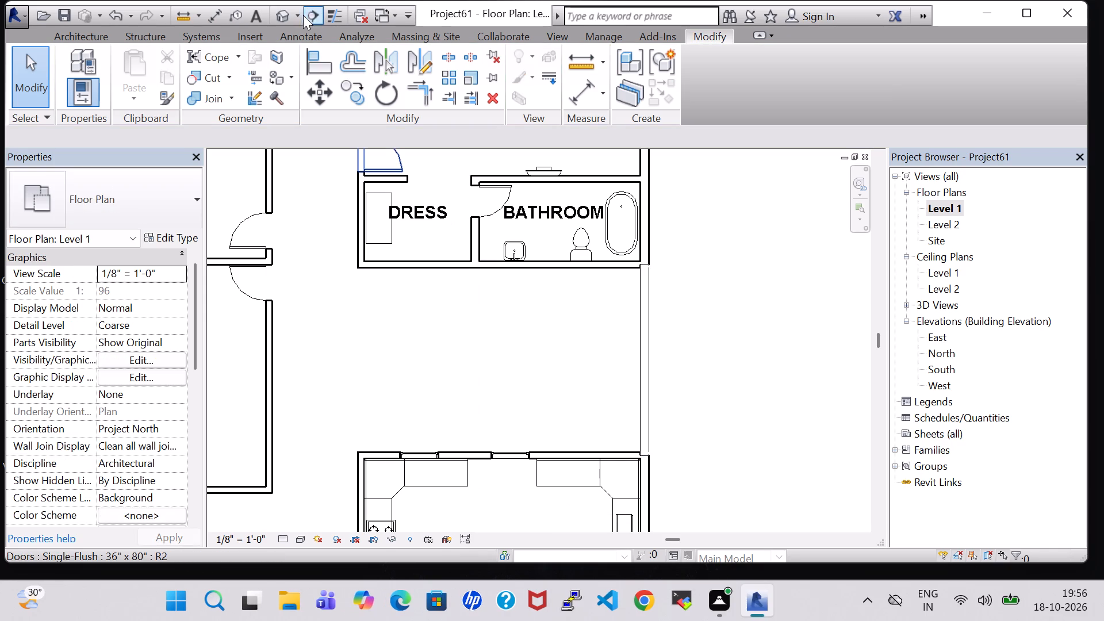
Examine the kitchen, the lowered east exterior wall and the open space beside the southern bedroom in the 3D view.
left_click(280, 13)
scroll(576, 327, "down", 4)
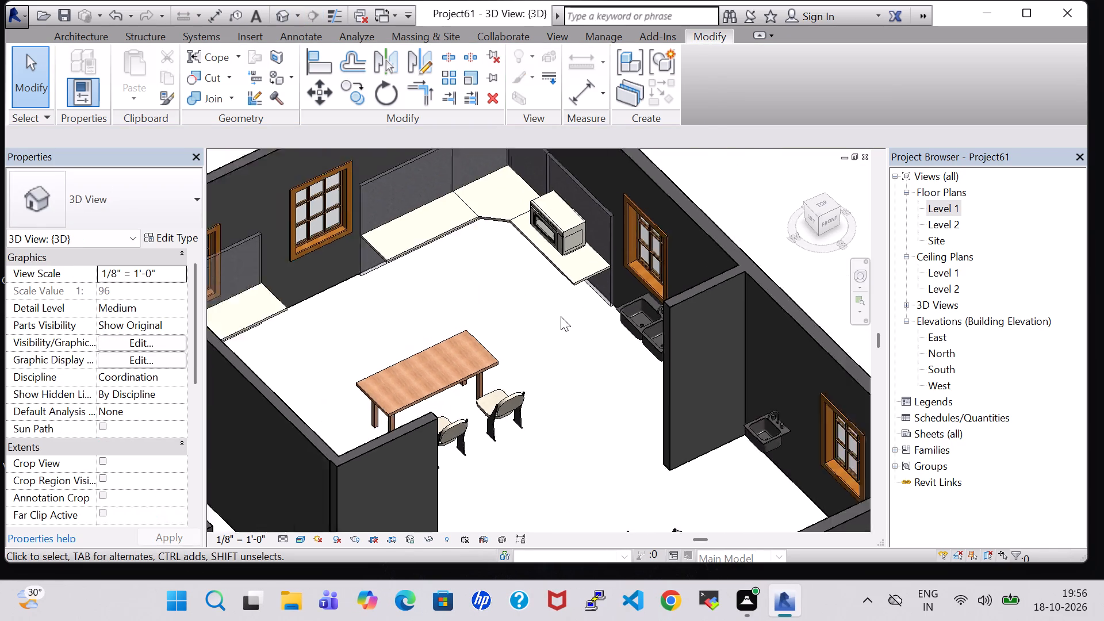
scroll(561, 316, "down", 3)
middle_click_drag(550, 355, 566, 325, "shift")
scroll(551, 355, "up", 1, "shift")
middle_click_drag(566, 325, 507, 356, "shift")
middle_click_drag(665, 202, 633, 189, "shift")
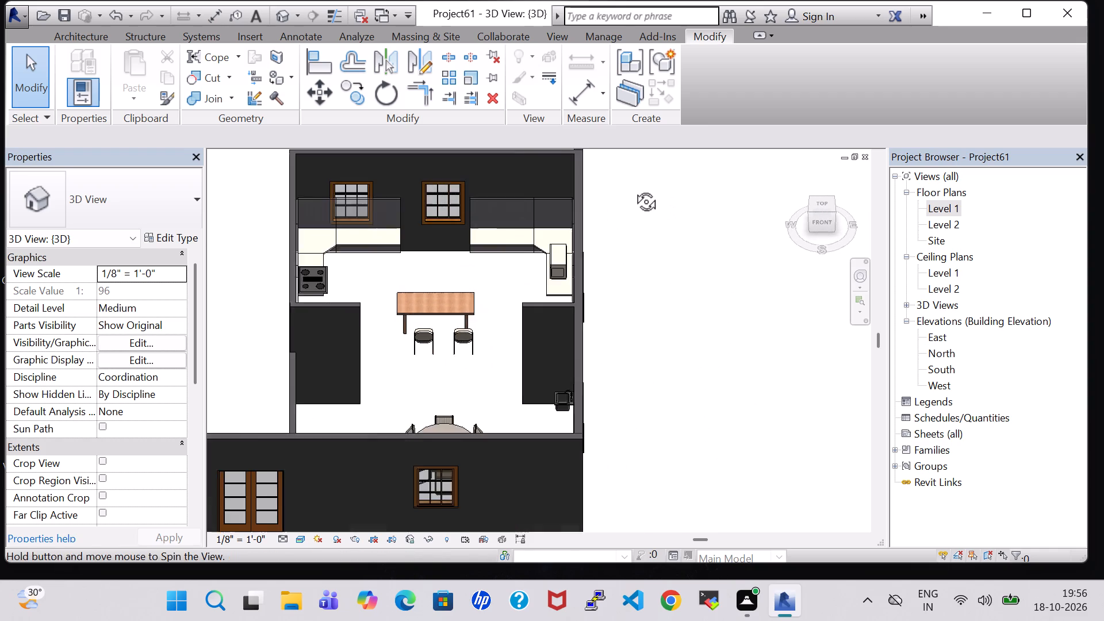
middle_click_drag(633, 189, 631, 187, "shift")
scroll(631, 185, "up", 1)
middle_click_drag(631, 185, 612, 389)
middle_click_drag(623, 372, 572, 325, "shift")
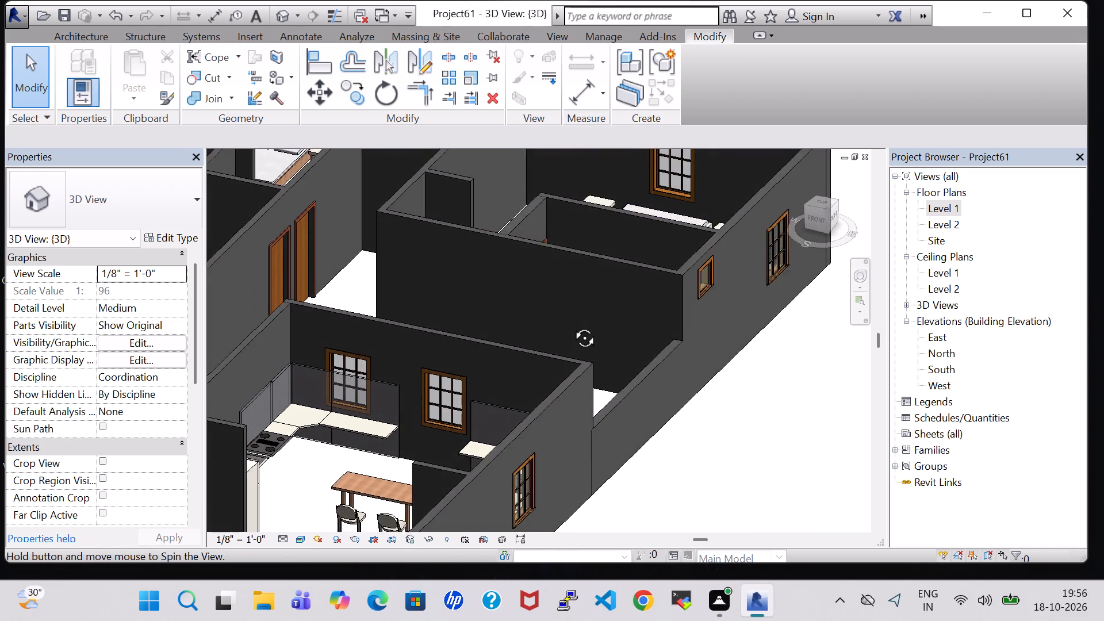
middle_click_drag(572, 325, 568, 324, "shift")
middle_click_drag(599, 328, 624, 386, "shift")
scroll(622, 369, "up", 1, "shift")
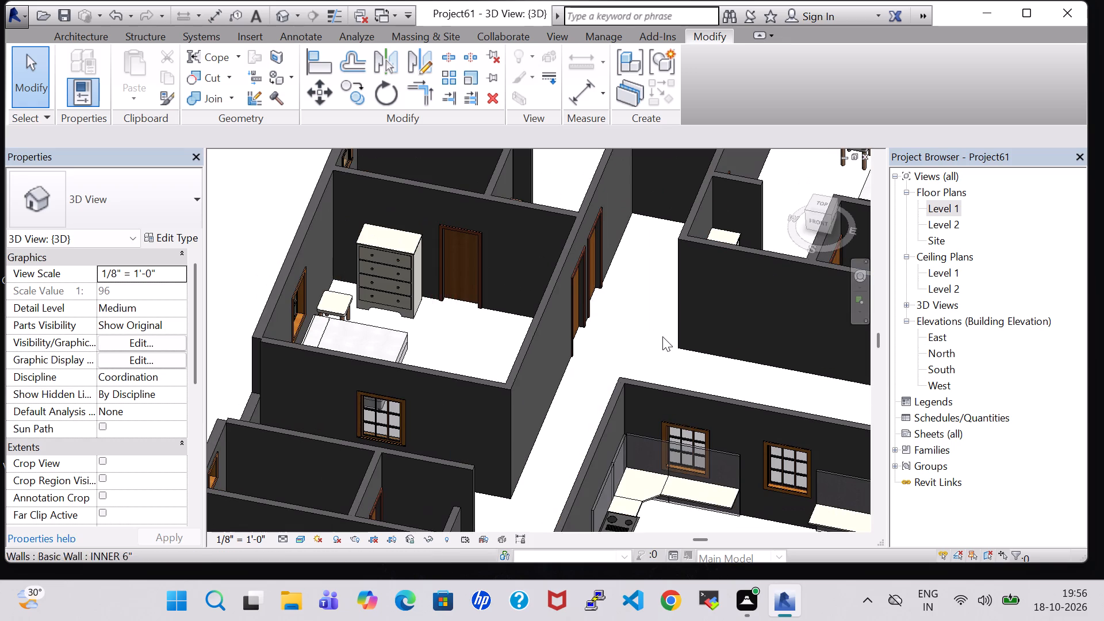
middle_click_drag(628, 279, 599, 362, "shift")
middle_click_drag(544, 389, 531, 358, "shift")
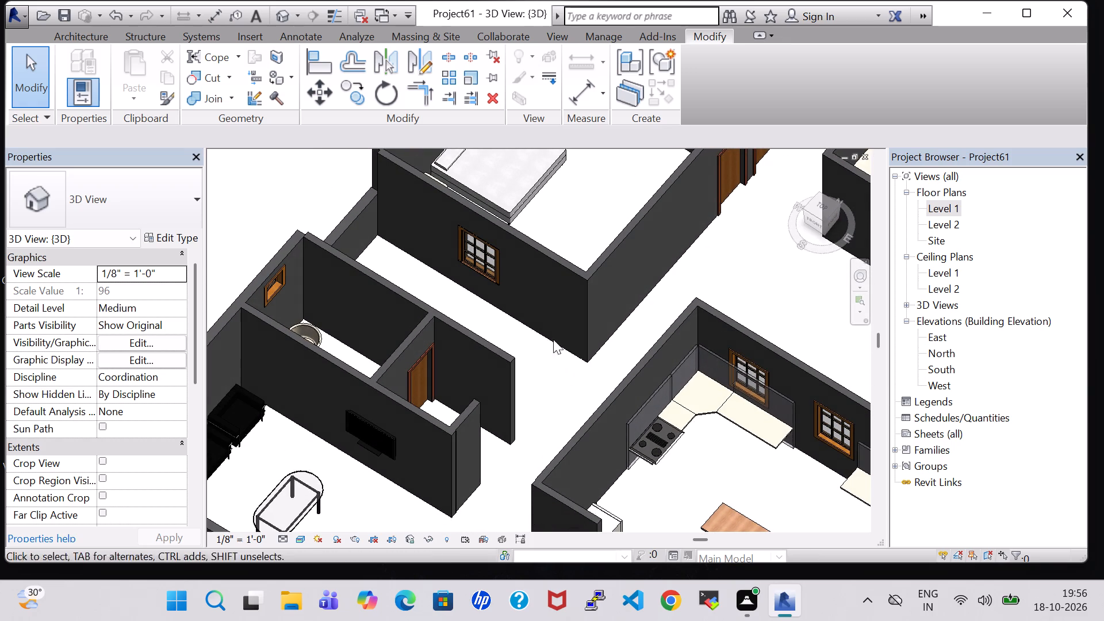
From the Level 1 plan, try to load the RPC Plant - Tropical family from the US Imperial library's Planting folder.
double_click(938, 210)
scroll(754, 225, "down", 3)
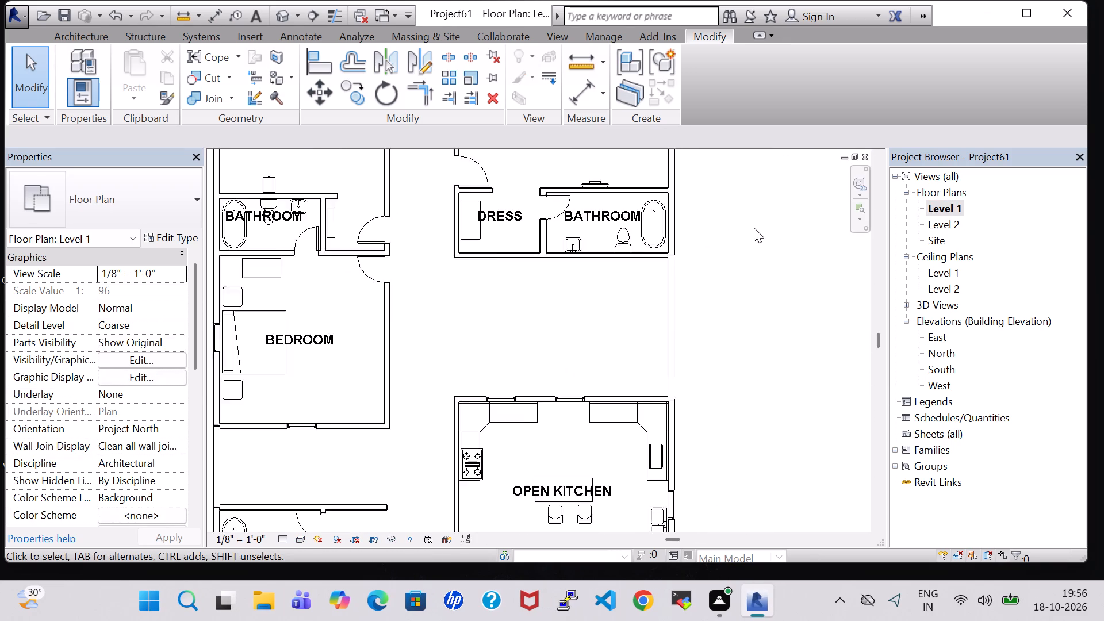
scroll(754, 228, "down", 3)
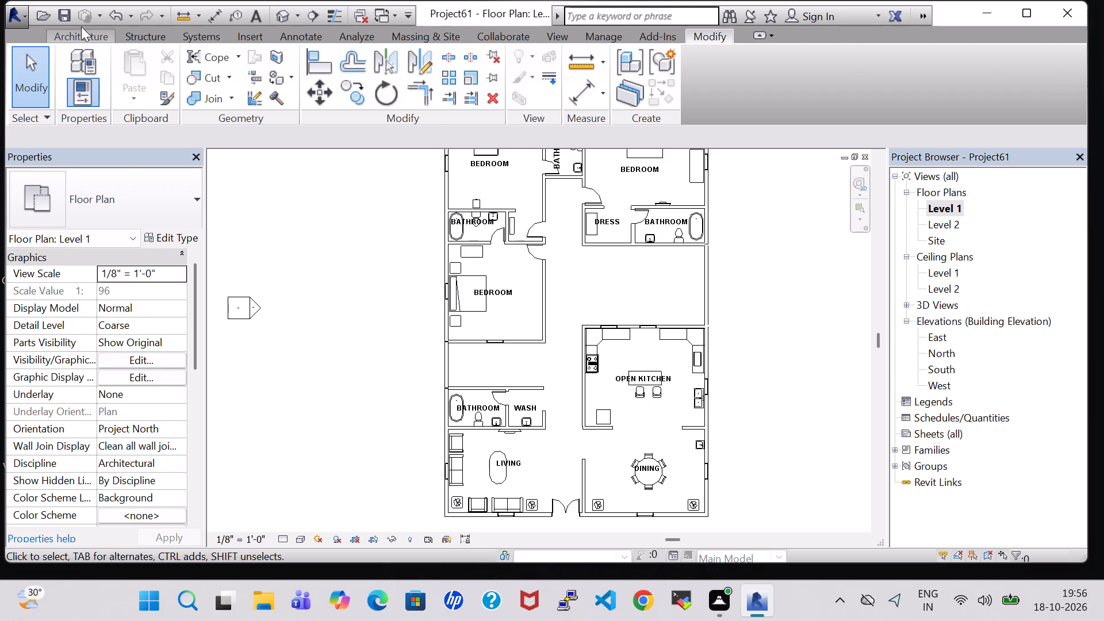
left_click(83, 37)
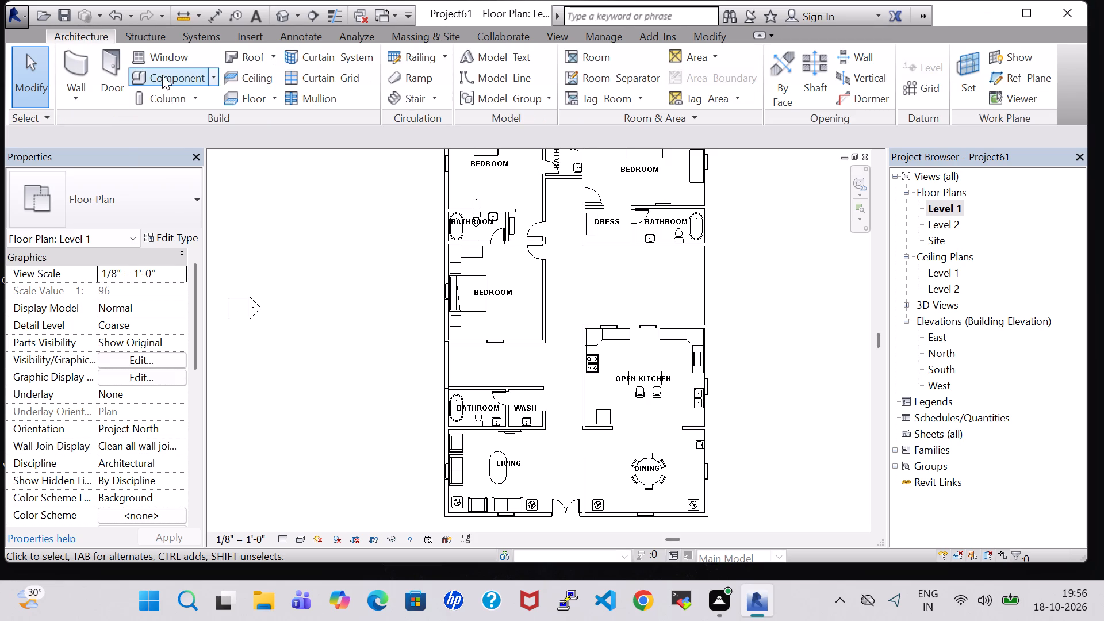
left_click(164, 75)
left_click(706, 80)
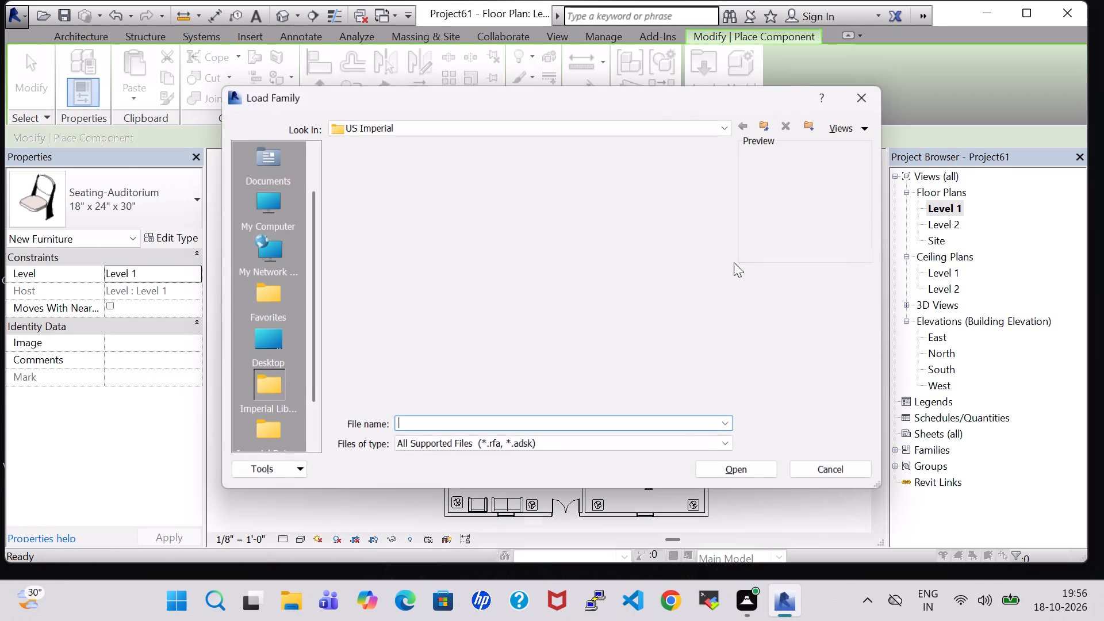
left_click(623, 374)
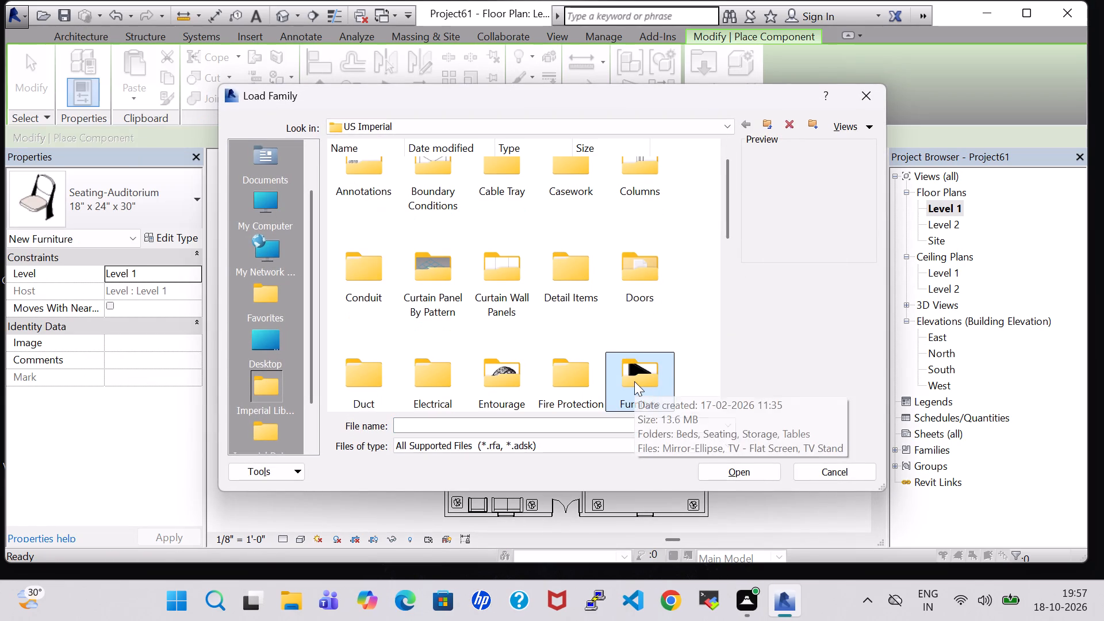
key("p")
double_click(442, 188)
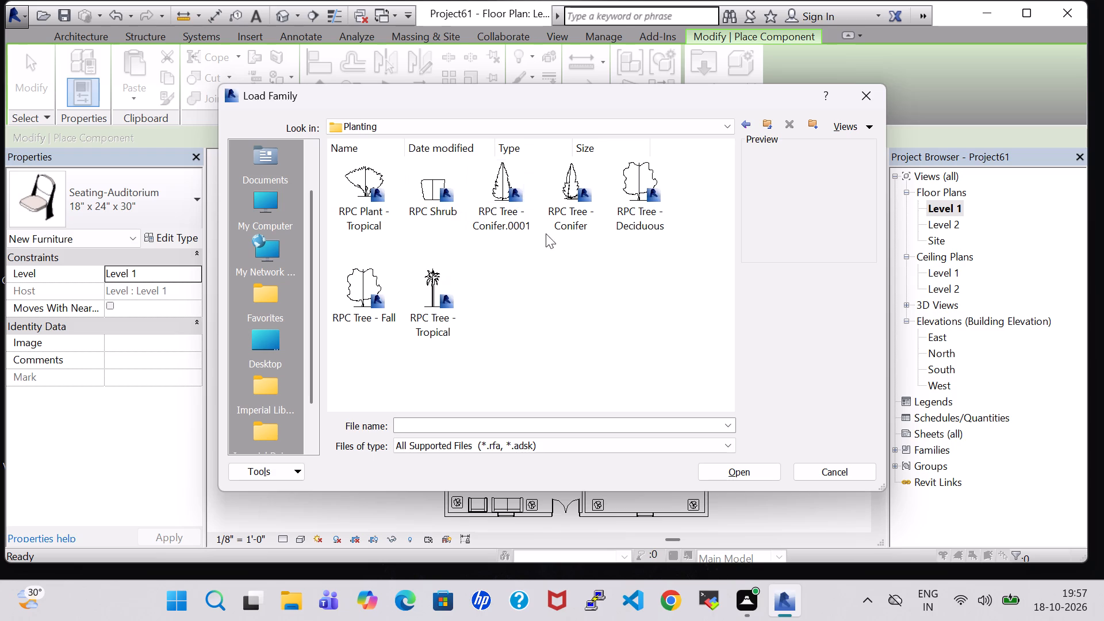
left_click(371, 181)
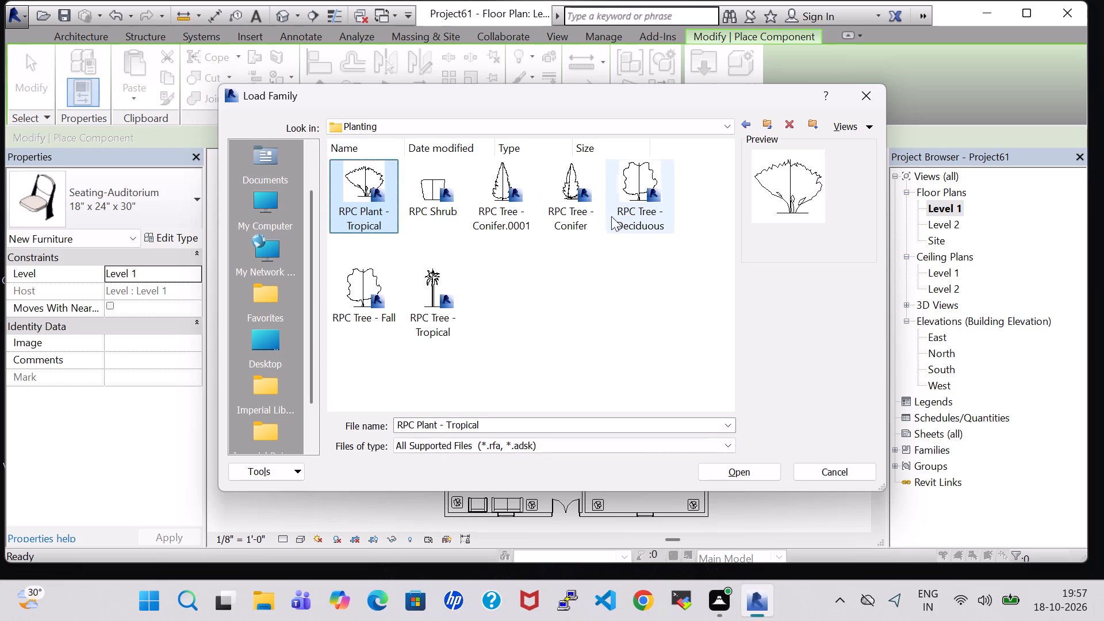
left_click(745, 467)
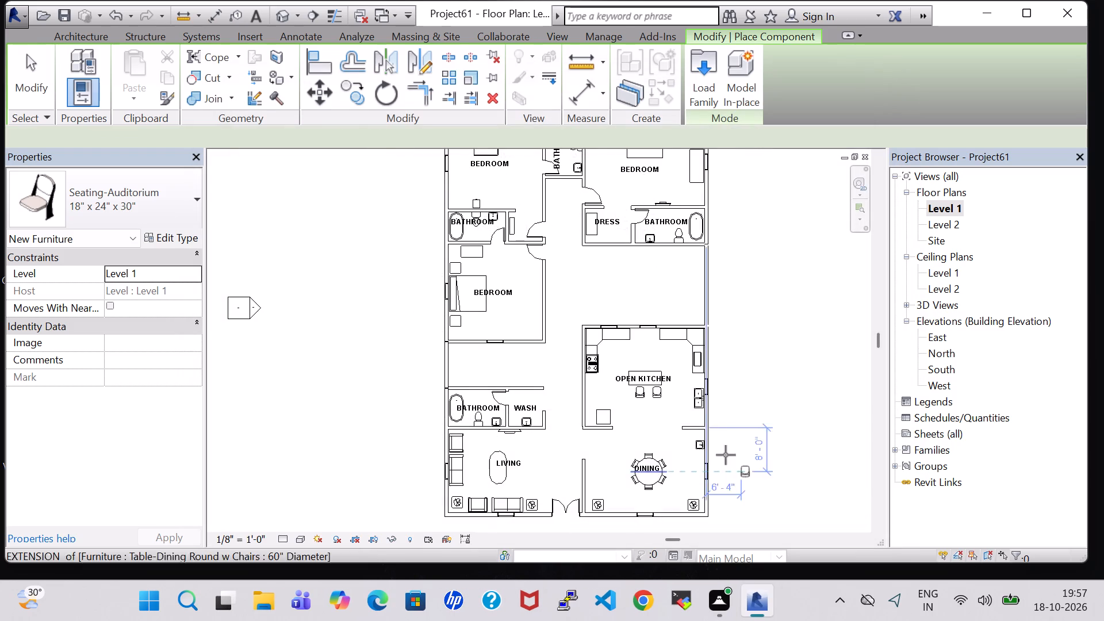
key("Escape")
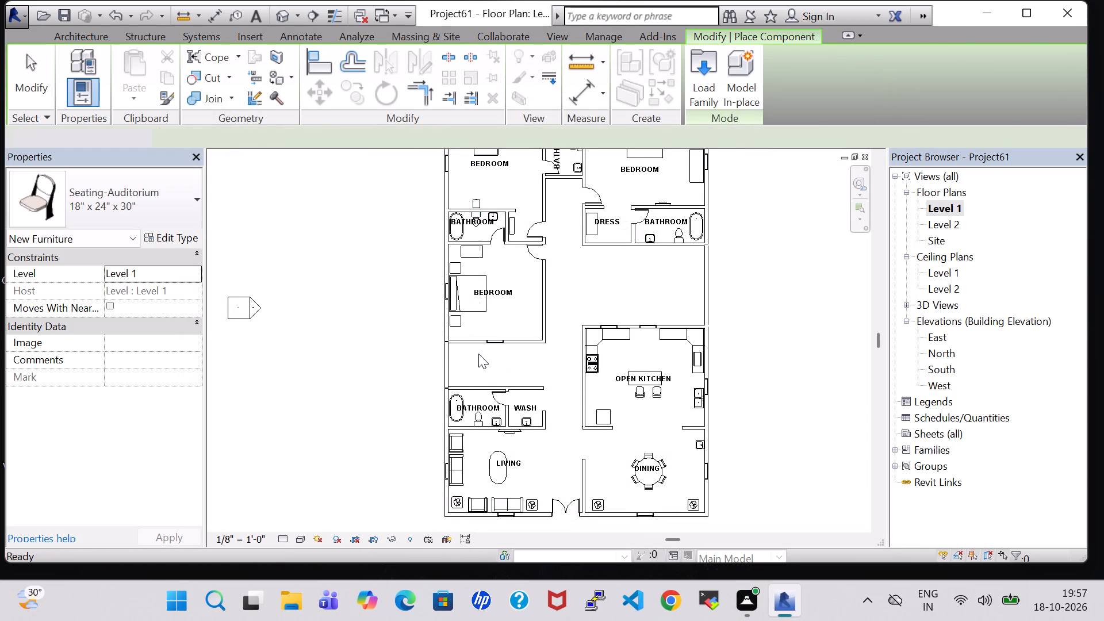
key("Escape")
Place two plants matching the living room's Agave - 1.5' in the open space north of BATHROOM and WASH, about 6'-8" apart.
scroll(490, 375, "up", 2)
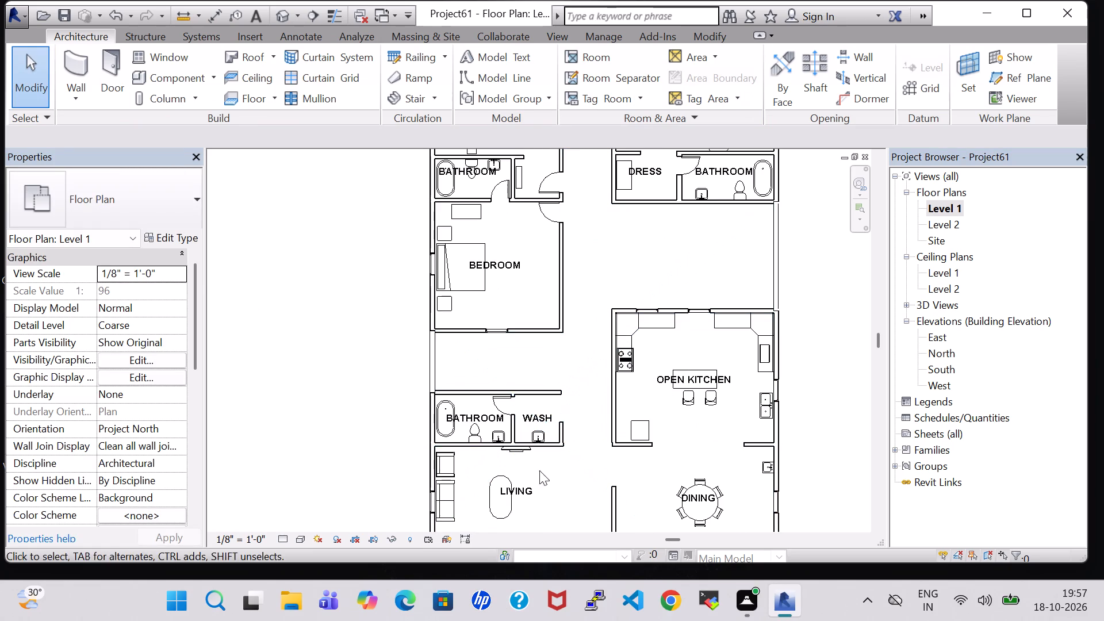
middle_click_drag(570, 499, 603, 354)
left_click(575, 400)
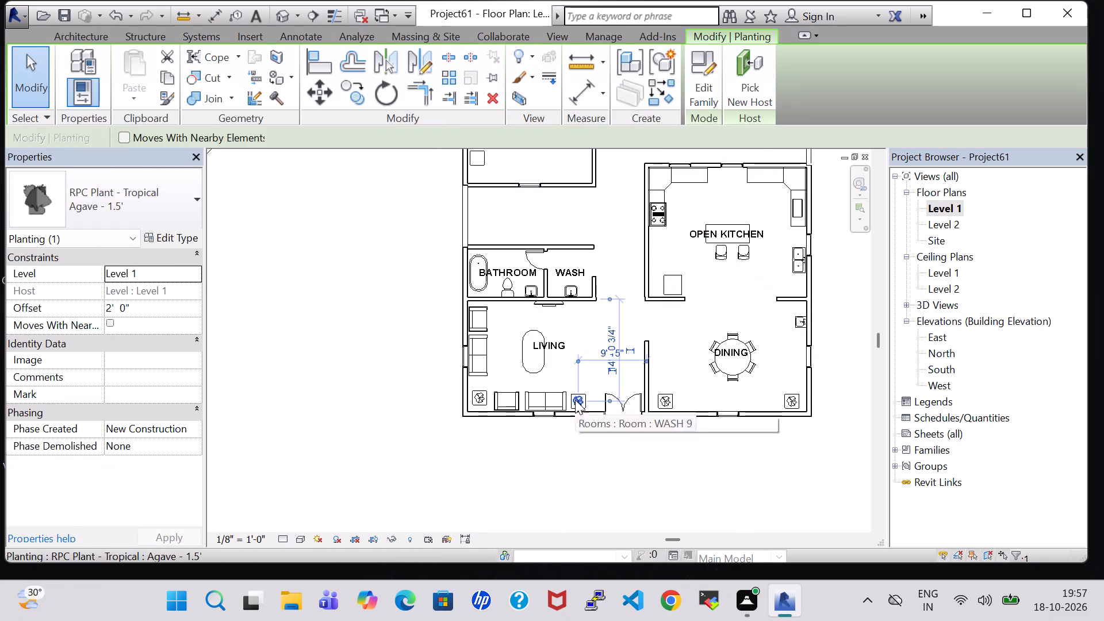
right_click(575, 400)
left_click(637, 309)
scroll(502, 224, "up", 6)
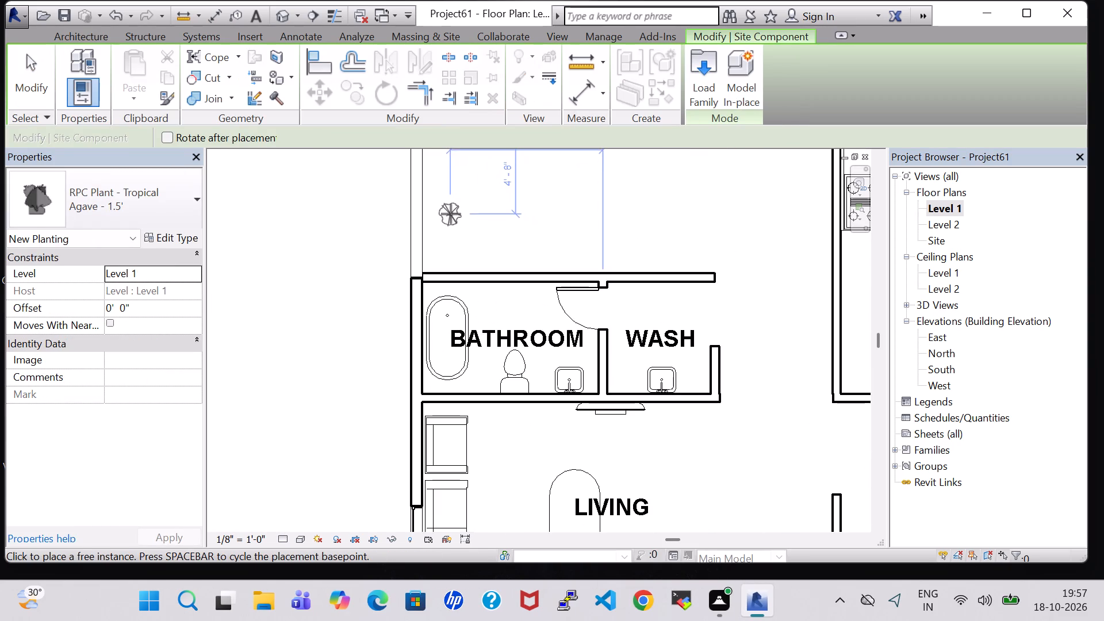
left_click(444, 212)
left_click(555, 213)
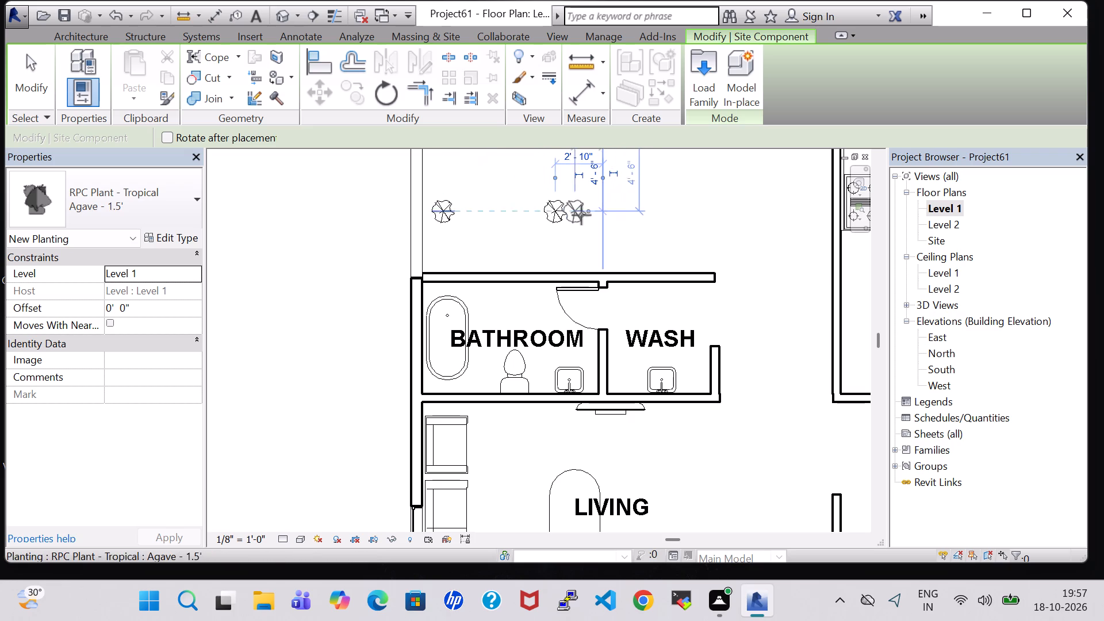
key("Escape")
key("Escape")
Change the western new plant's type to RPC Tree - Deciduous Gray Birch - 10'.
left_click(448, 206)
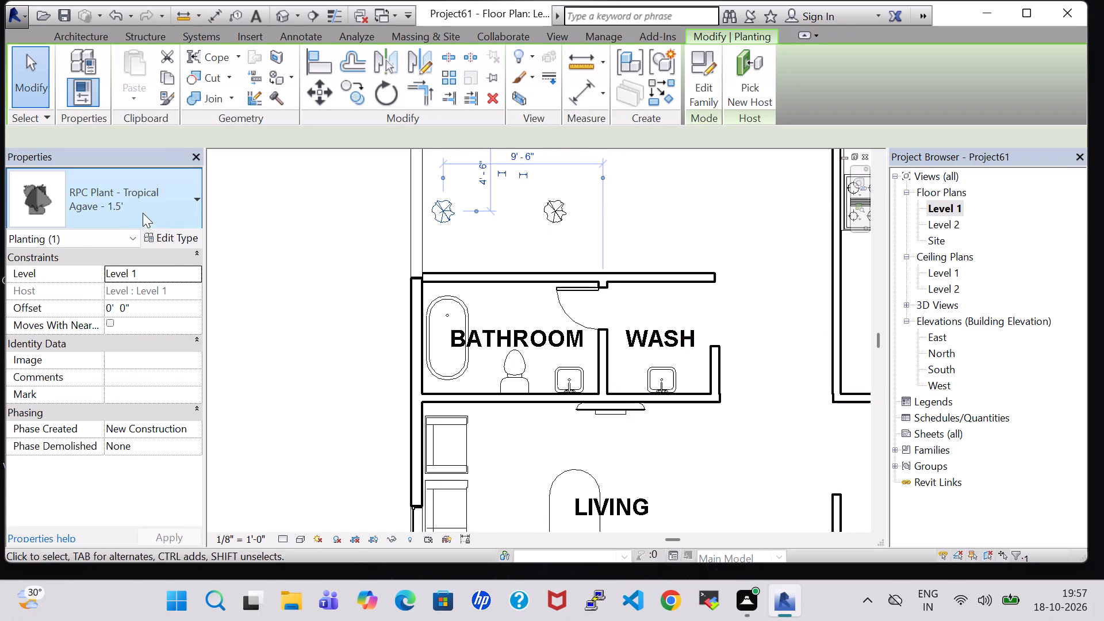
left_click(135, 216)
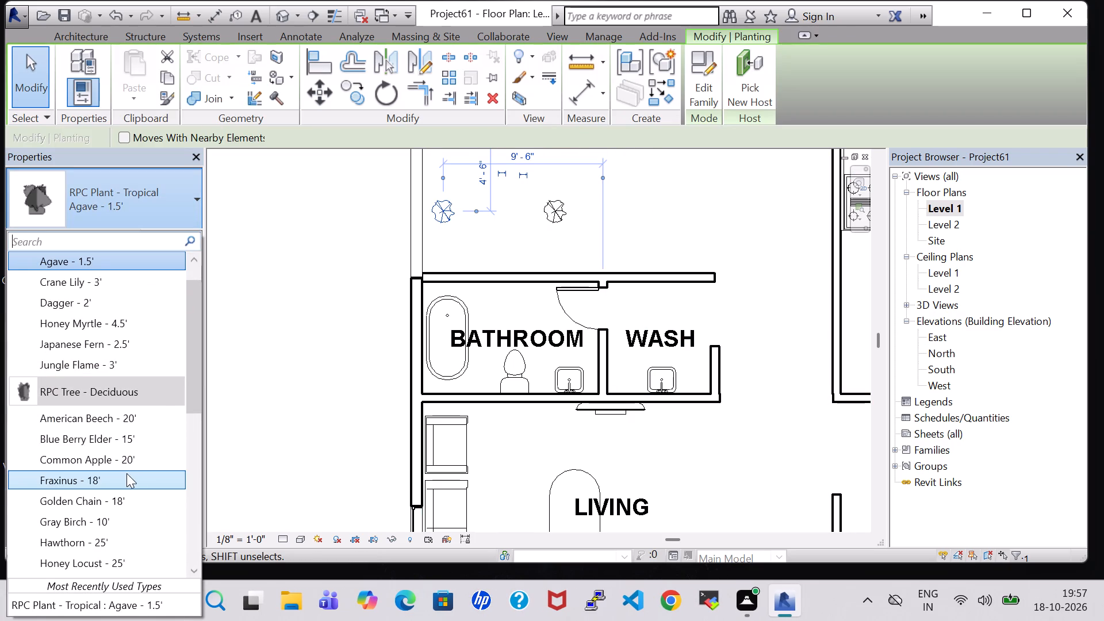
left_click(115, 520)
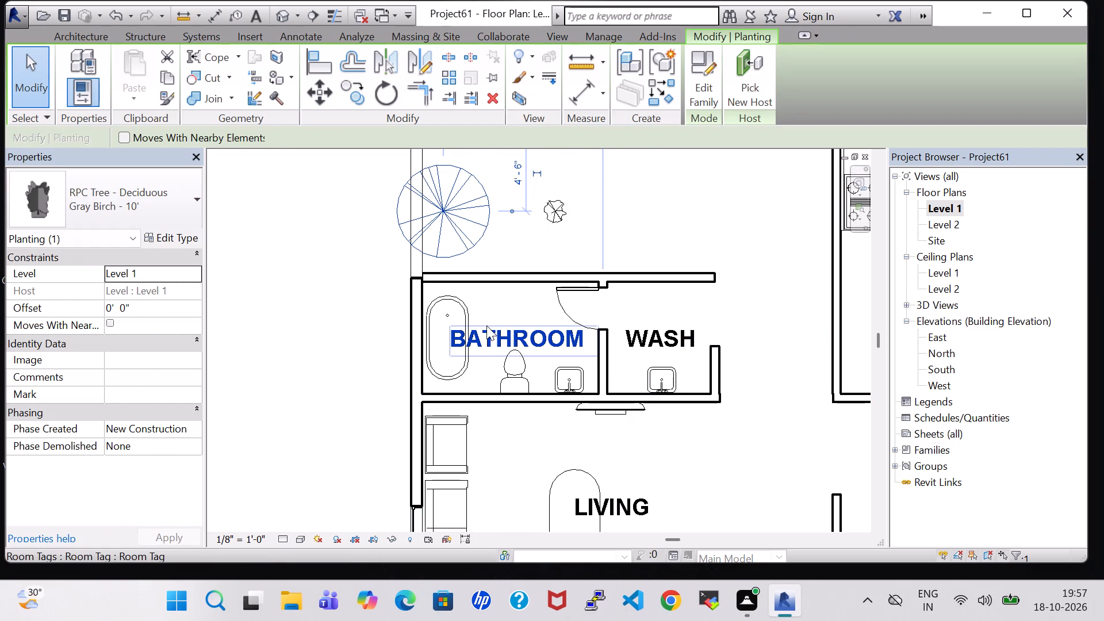
Nudge the western plant east, away from the exterior wall and towards the other new plant.
key("Right")
key("Right")
key("Right")
key("Right")
key("Right")
key("Right")
key("Right")
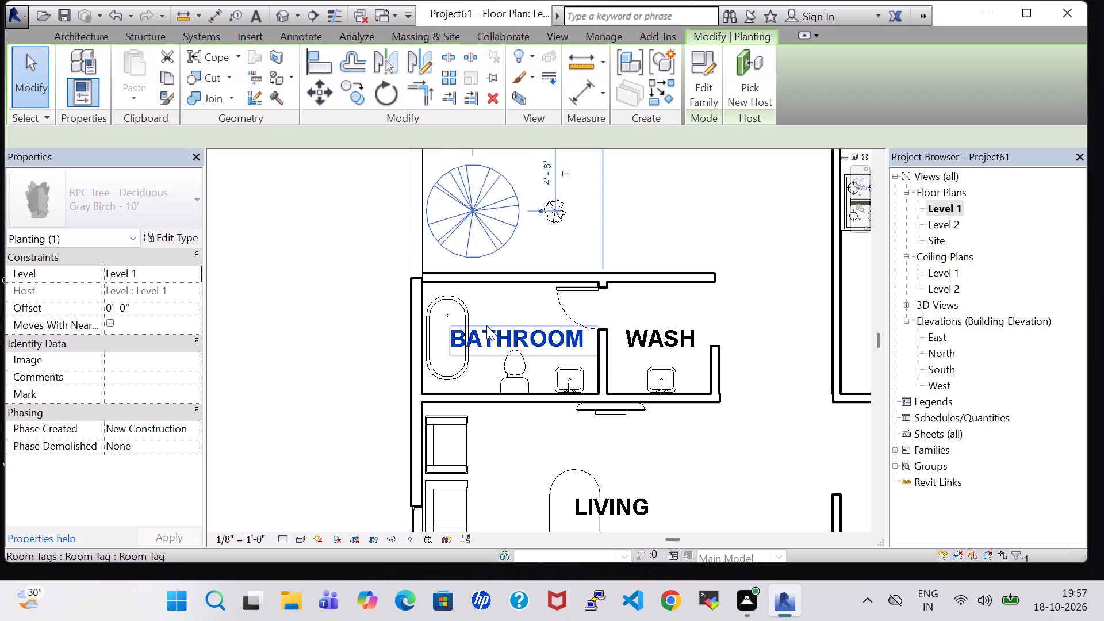
Change both plants in the open space to the RPC Plant - Tropical type Honey Myrtle - 4.5'.
left_click(464, 237)
left_click(153, 218)
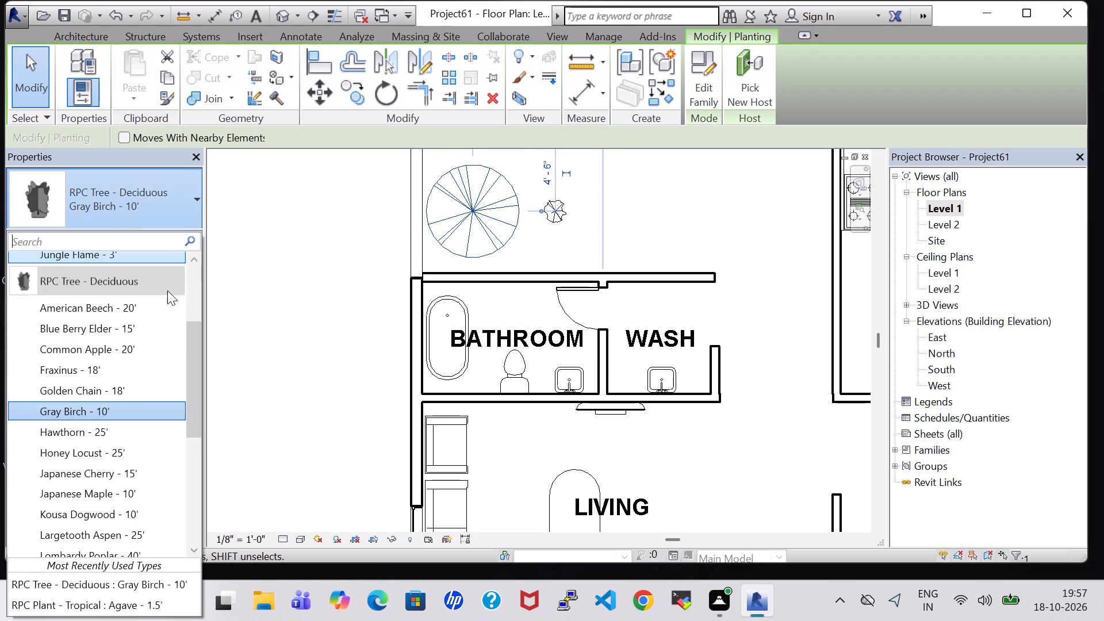
scroll(139, 389, "up", 2)
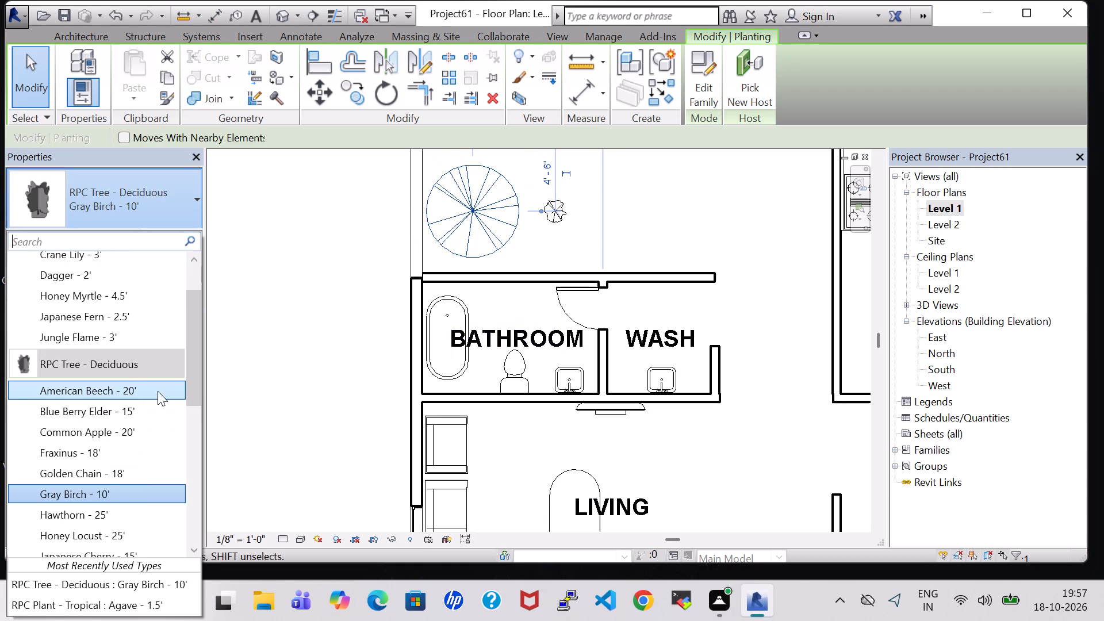
left_click(120, 289)
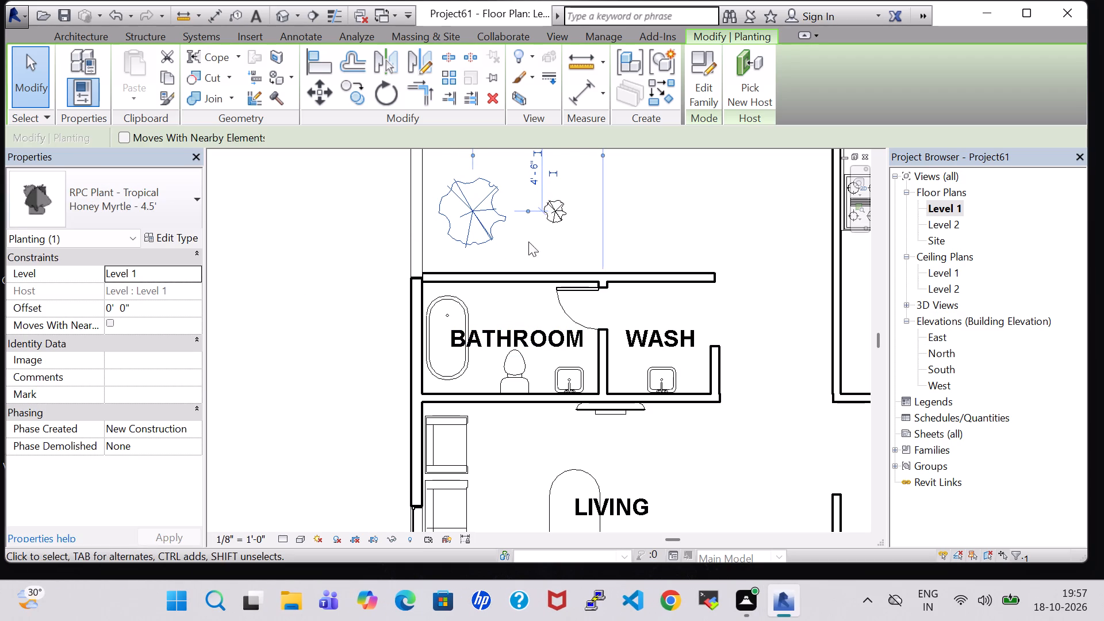
left_click(564, 205)
left_click(120, 216)
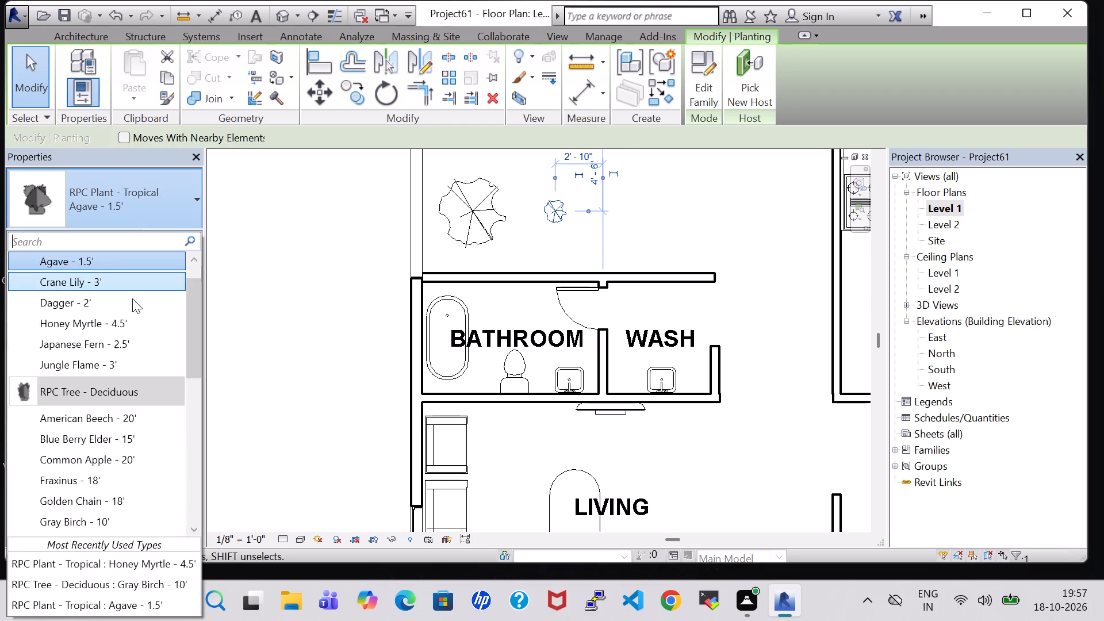
left_click(132, 324)
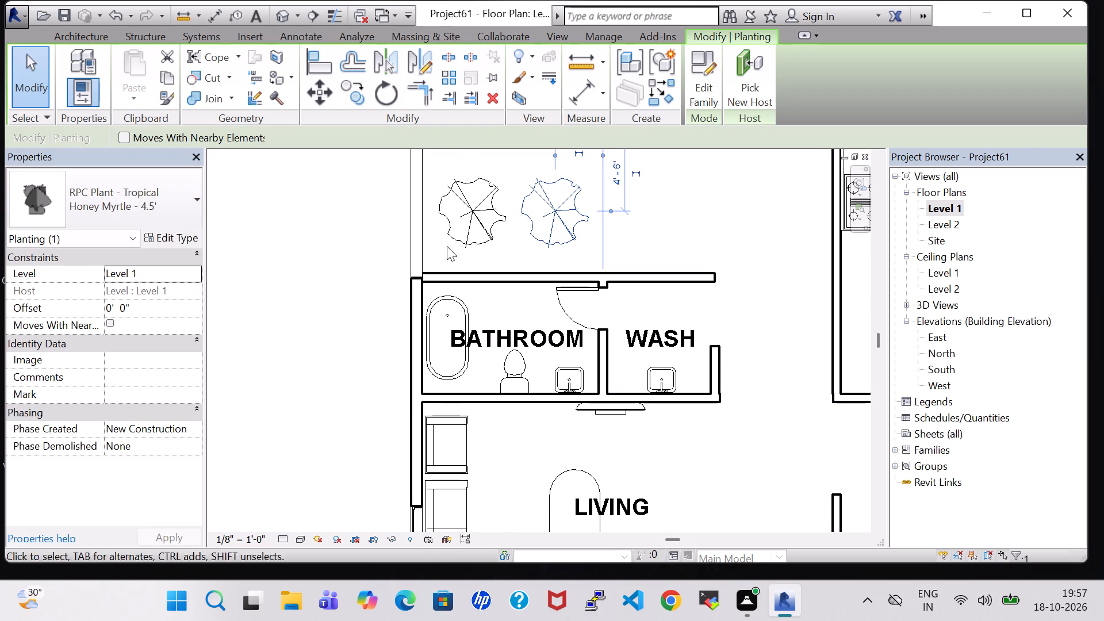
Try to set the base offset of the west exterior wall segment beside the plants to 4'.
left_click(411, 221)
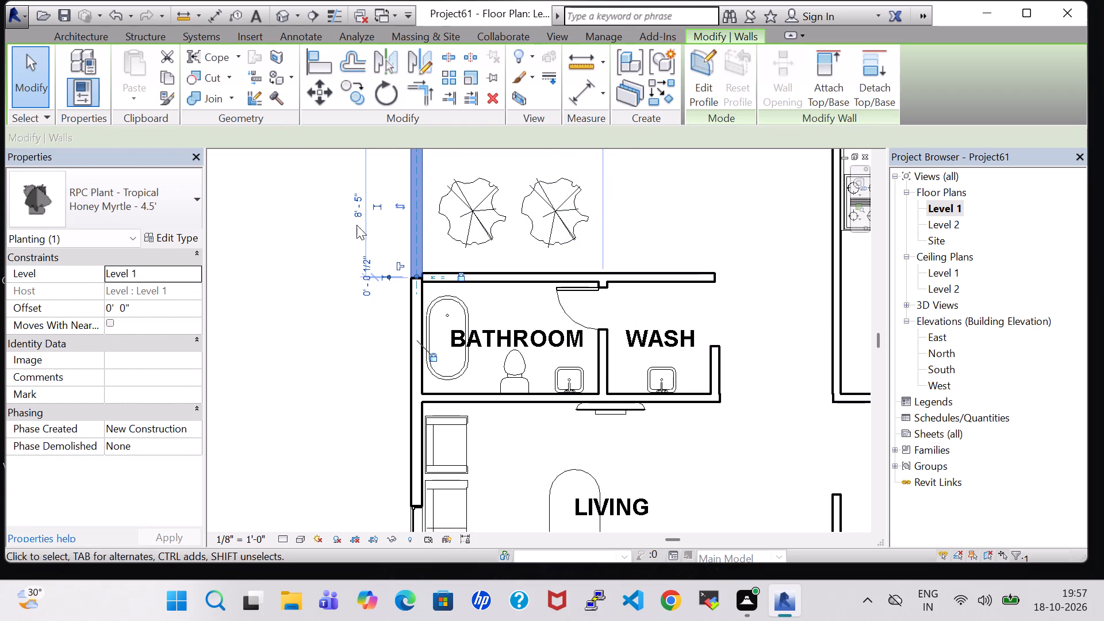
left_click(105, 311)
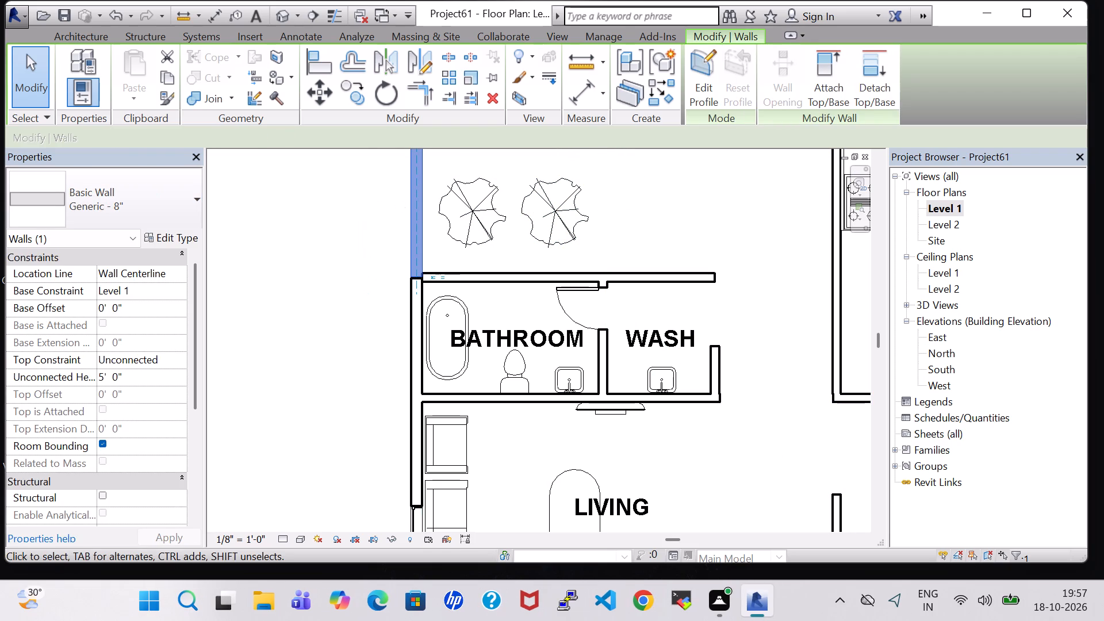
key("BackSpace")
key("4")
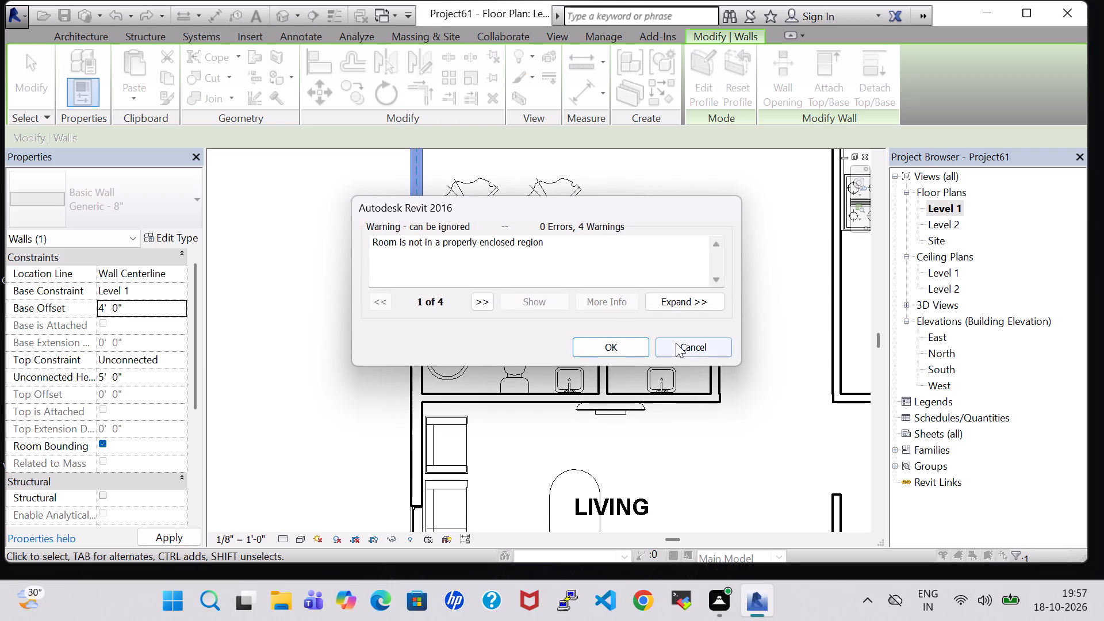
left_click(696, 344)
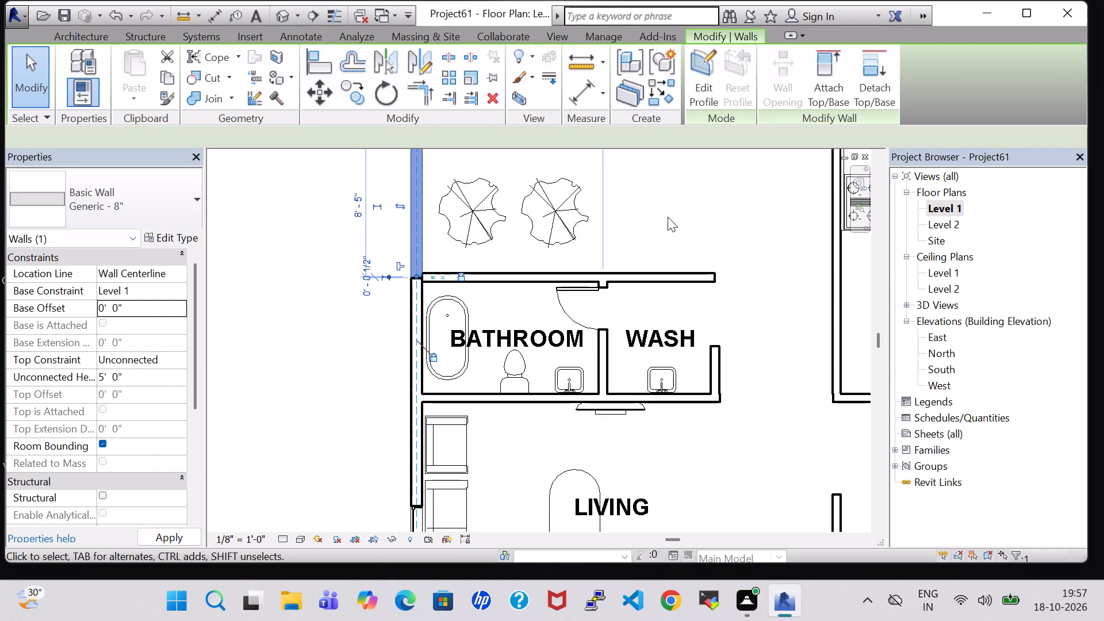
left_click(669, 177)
Examine the two plants in the open space between the bathroom and the southern bedroom in the 3D view.
left_click(273, 13)
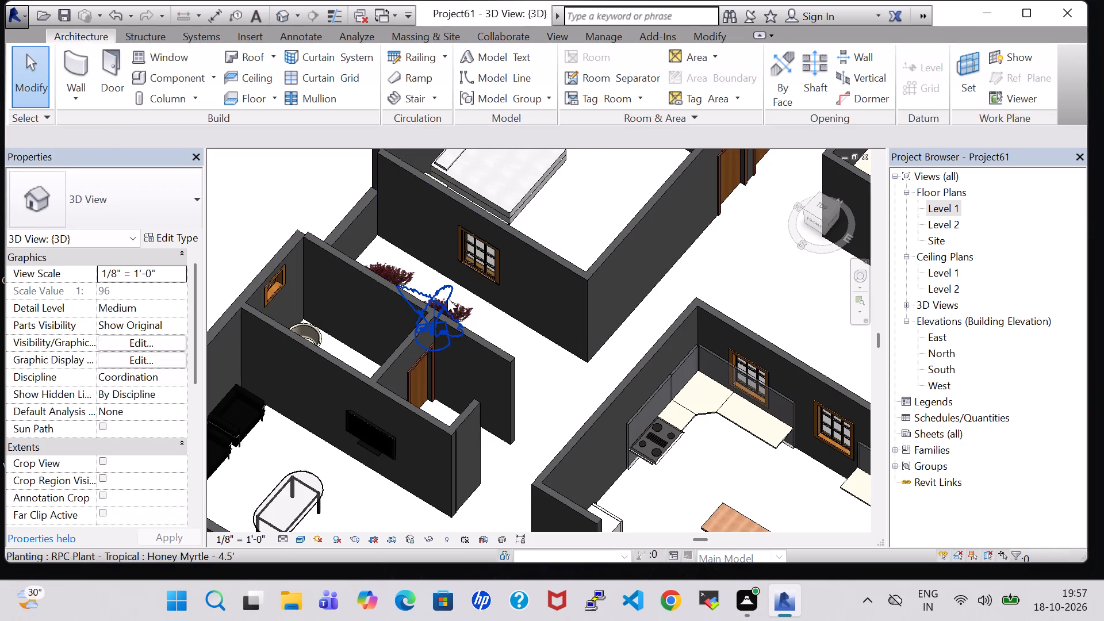
middle_click_drag(568, 361, 510, 295, "shift")
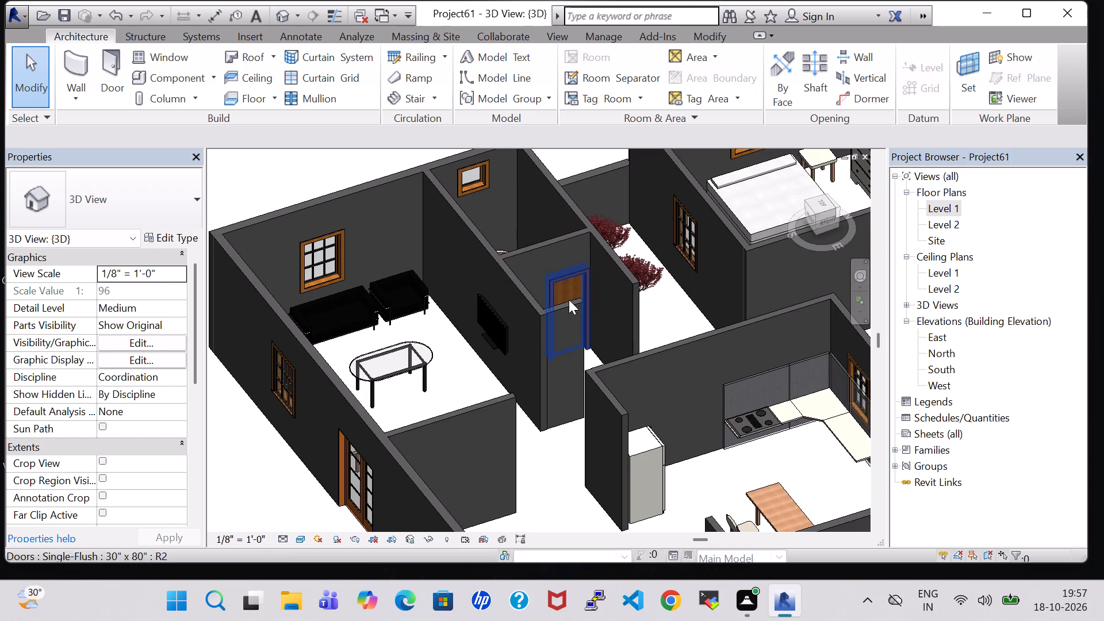
middle_click_drag(683, 317, 647, 313)
middle_click_drag(758, 292, 733, 285)
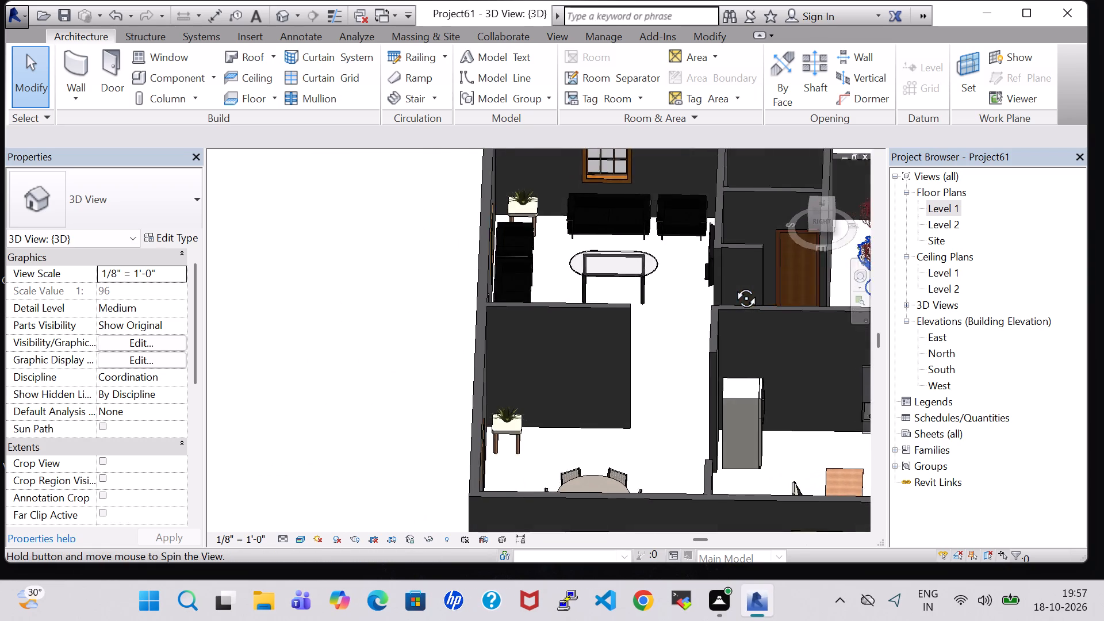
middle_click_drag(733, 285, 722, 287)
scroll(765, 280, "up", 1)
middle_click_drag(765, 280, 427, 286)
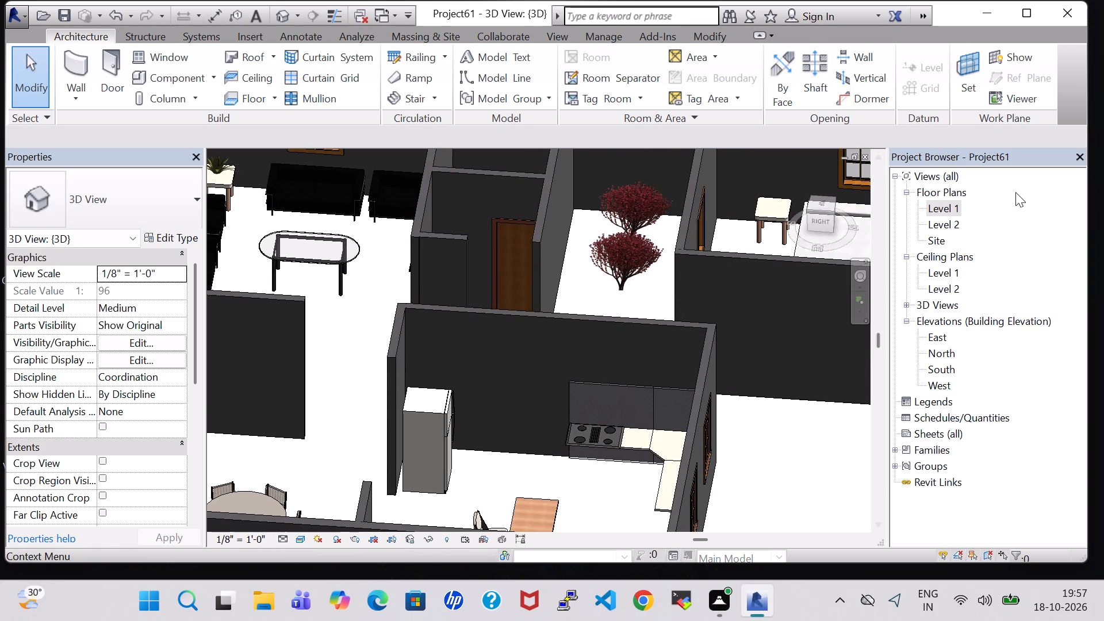
In the Level 1 plan, place two Seating-Auditorium 18" x 24" x 30" chairs, one north of the other, east of the plants above the bathroom.
double_click(953, 213)
scroll(848, 182, "down", 1)
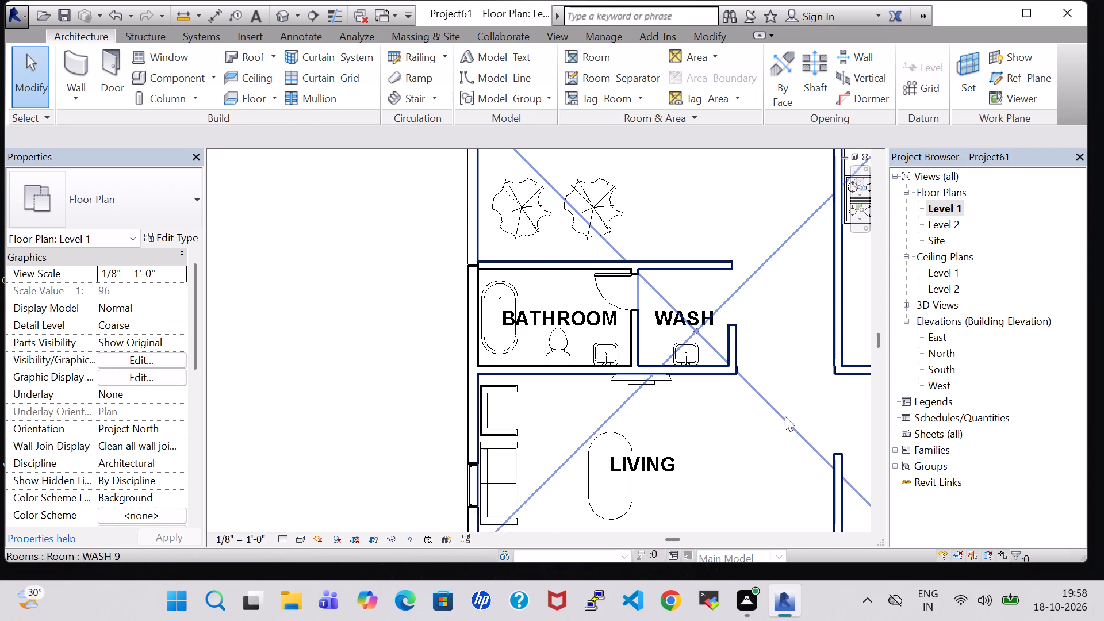
scroll(768, 366, "down", 2)
middle_click_drag(753, 264, 608, 376)
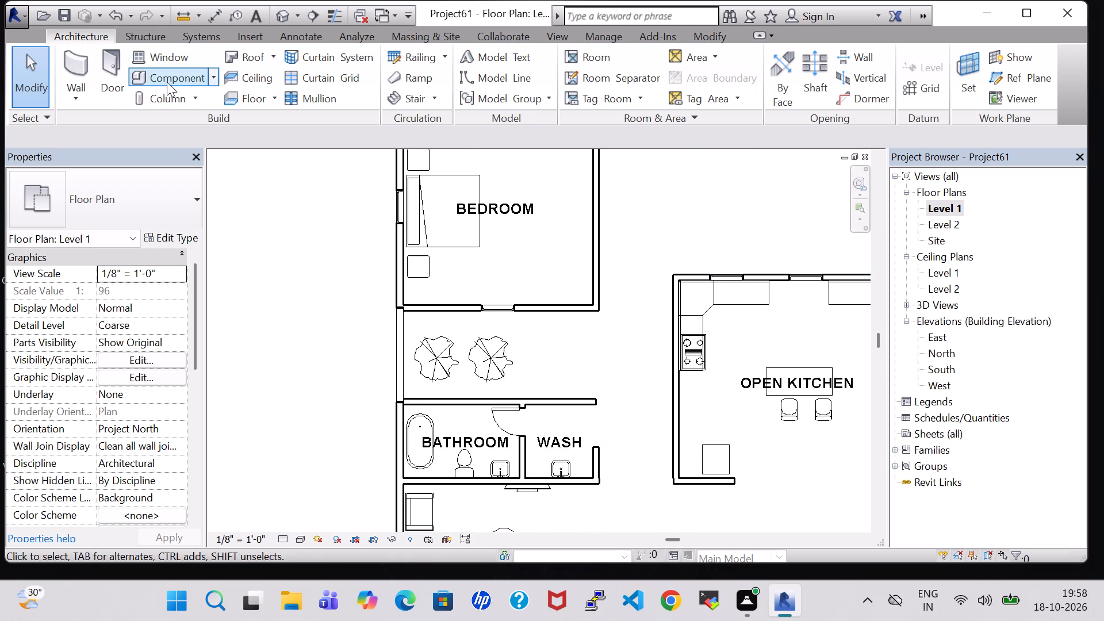
left_click(167, 82)
scroll(672, 190, "down", 2)
middle_click(672, 190)
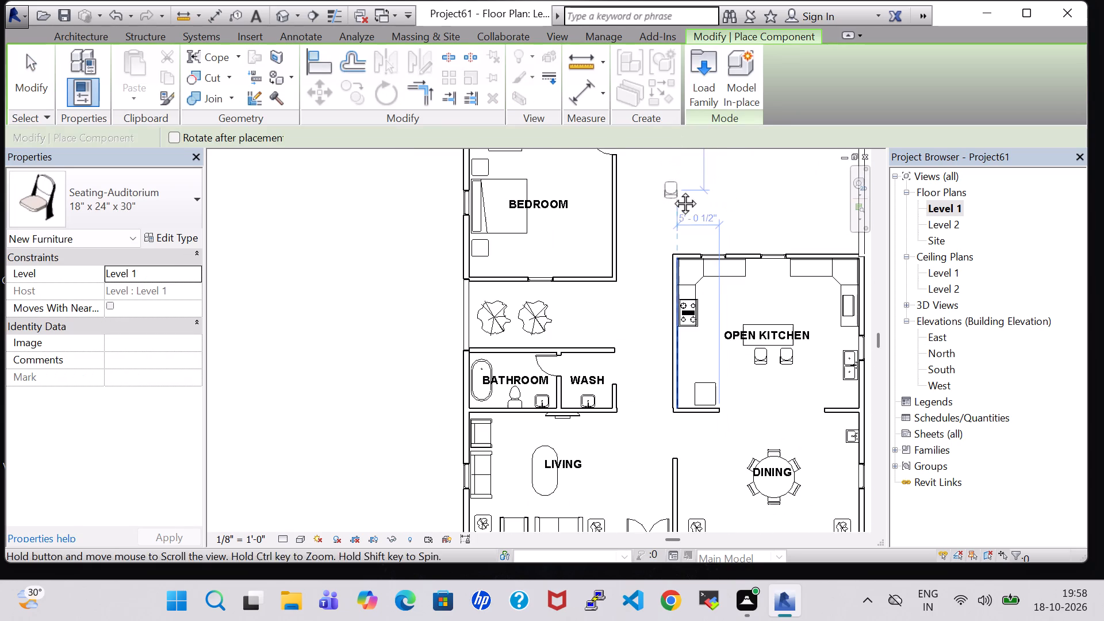
scroll(573, 304, "up", 7)
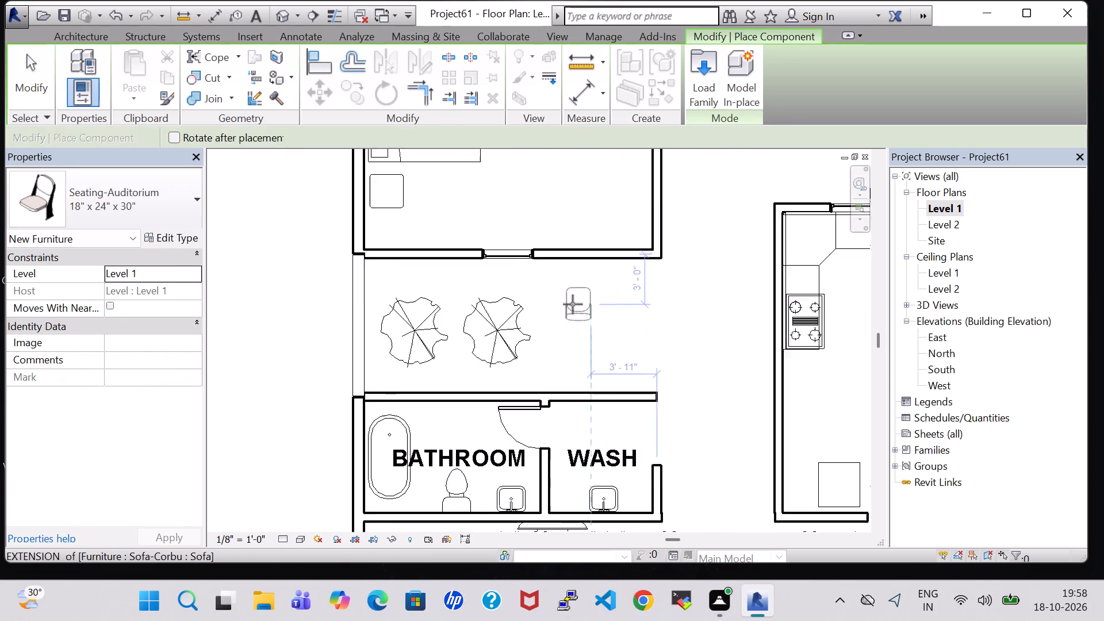
key("space")
key("space")
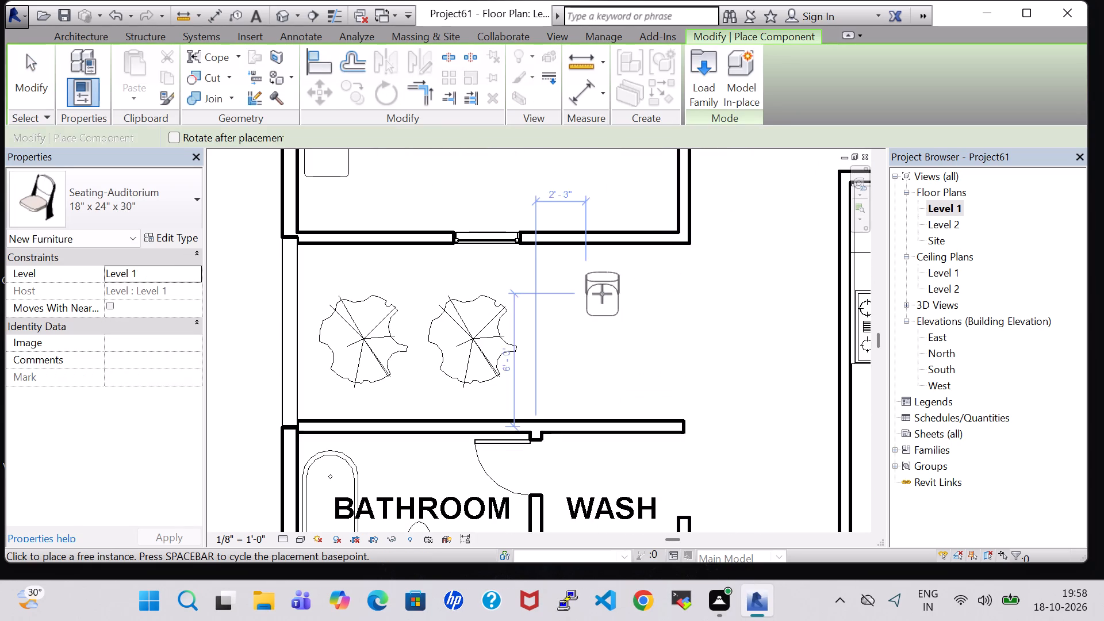
key("space")
left_click(602, 294)
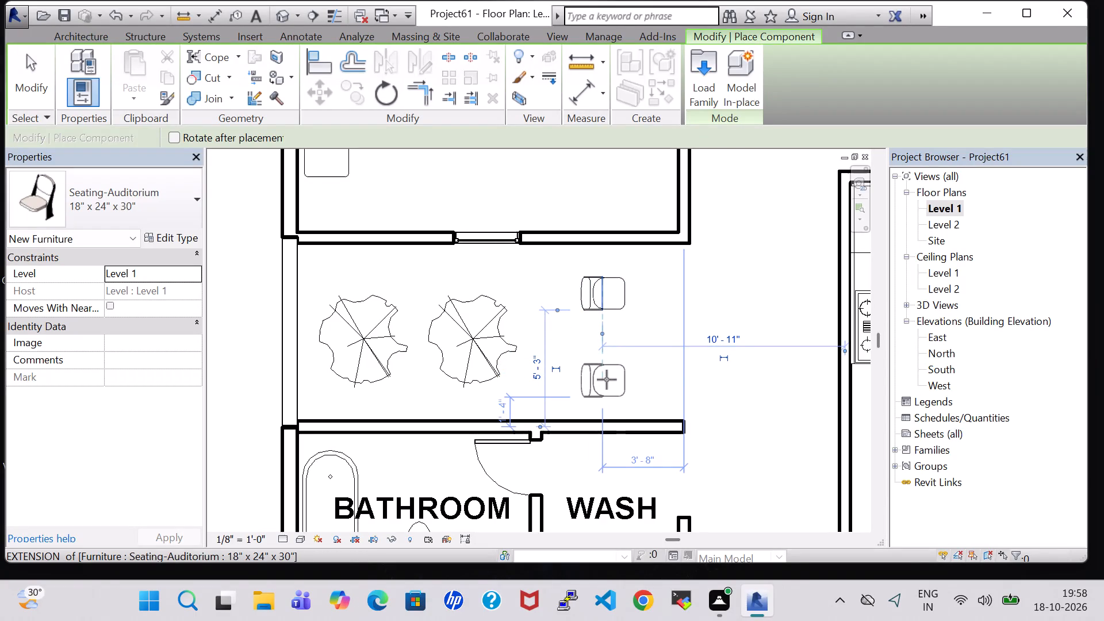
key("space")
left_click(599, 379)
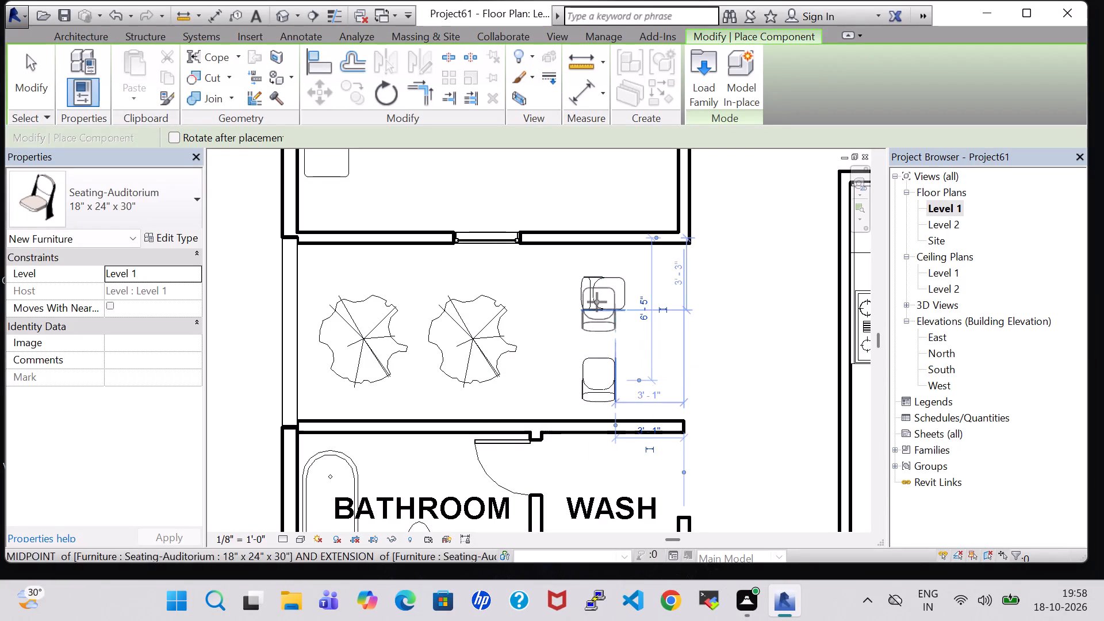
key("Escape")
key("Escape")
Rotate the northern auditorium chair in the open space so that it faces the southern chair.
left_click(619, 294)
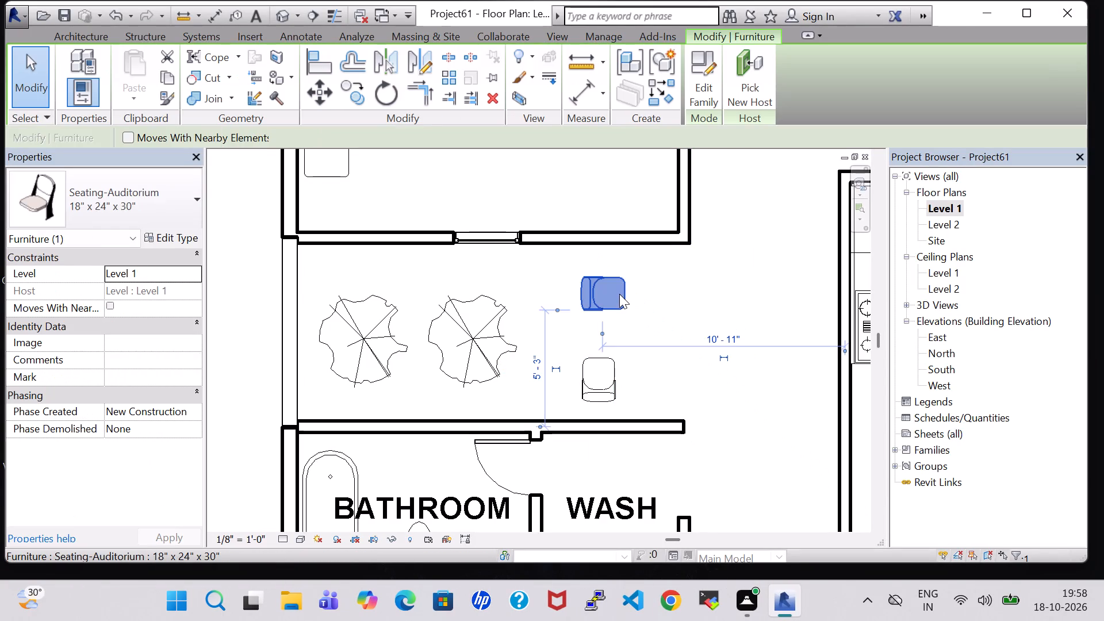
key("space")
left_click(282, 18)
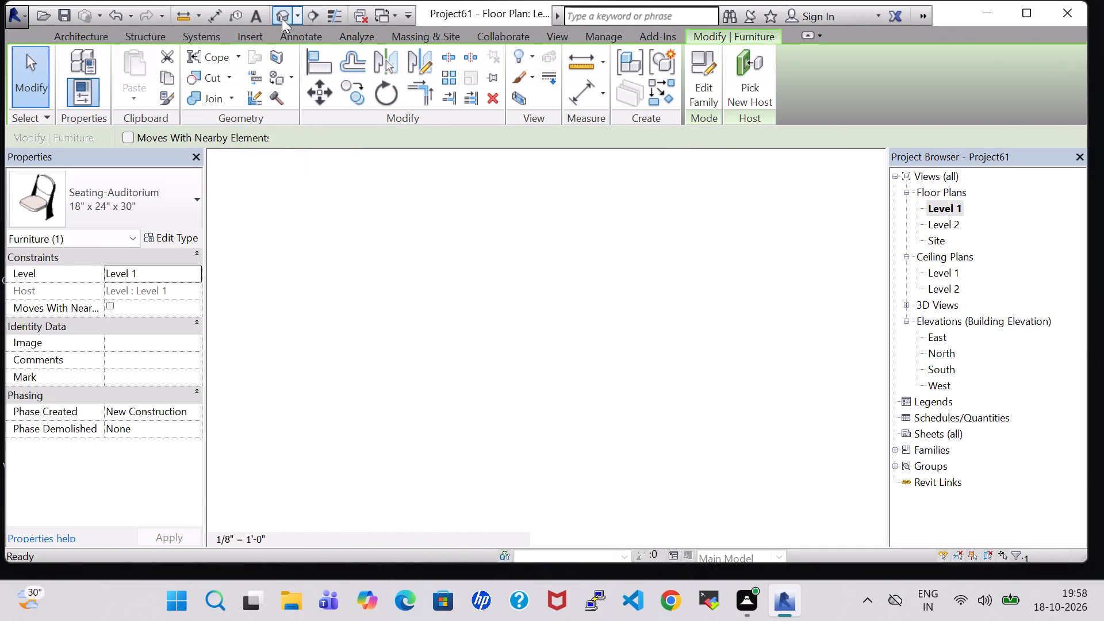
key("space")
key("space")
key("space")
key("space")
key("space")
key("space")
key("space")
middle_click_drag(577, 252, 577, 270)
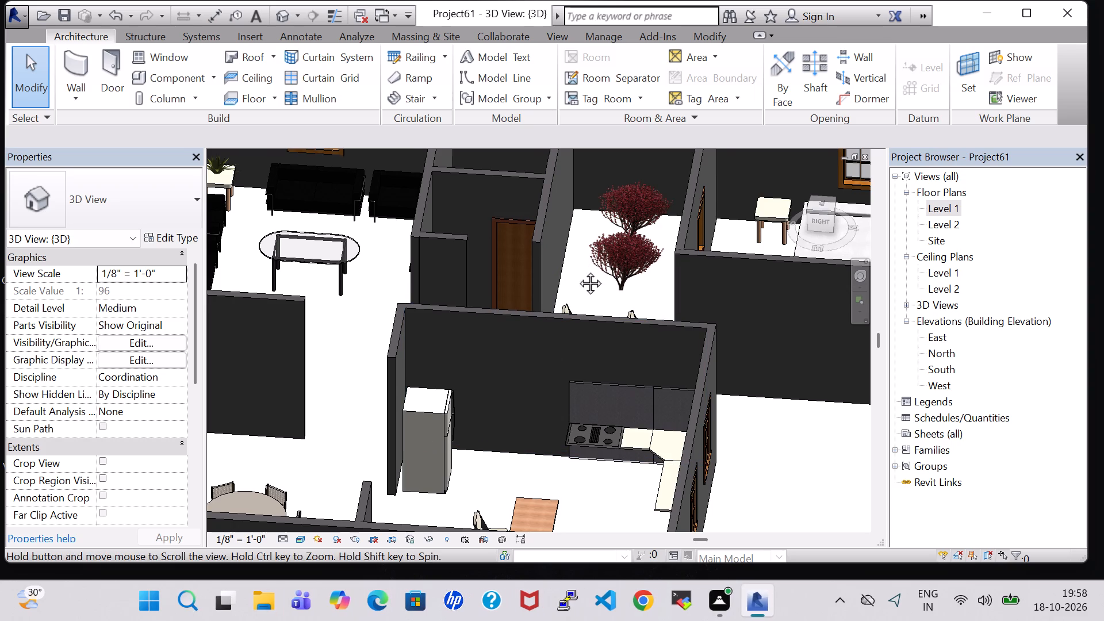
middle_click_drag(577, 270, 577, 318)
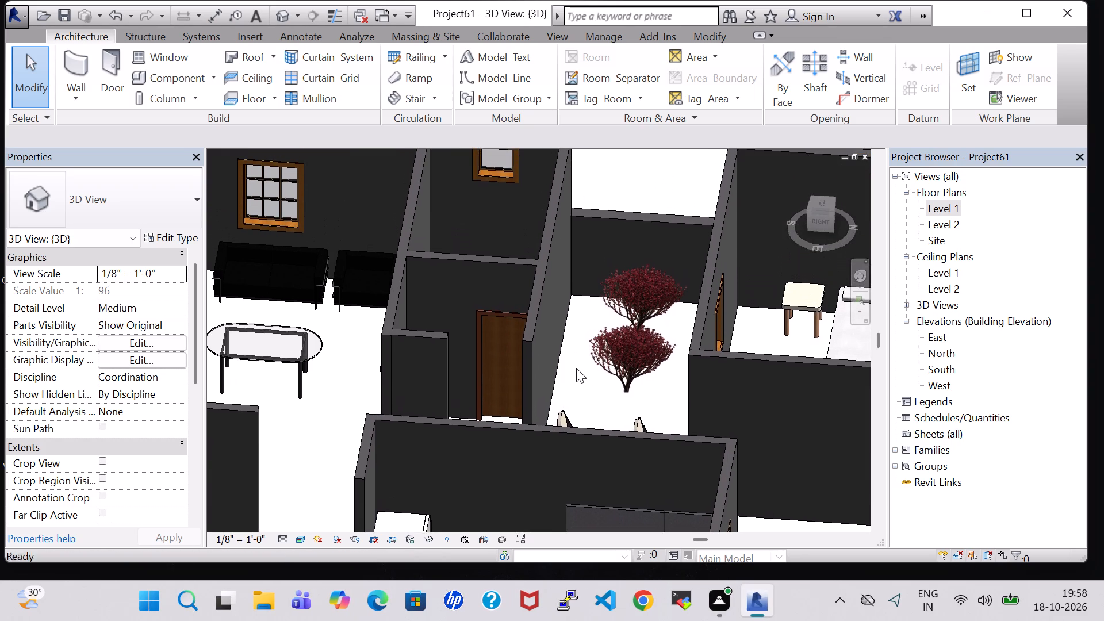
scroll(576, 368, "up", 1, "shift")
middle_click_drag(576, 368, 579, 423, "shift")
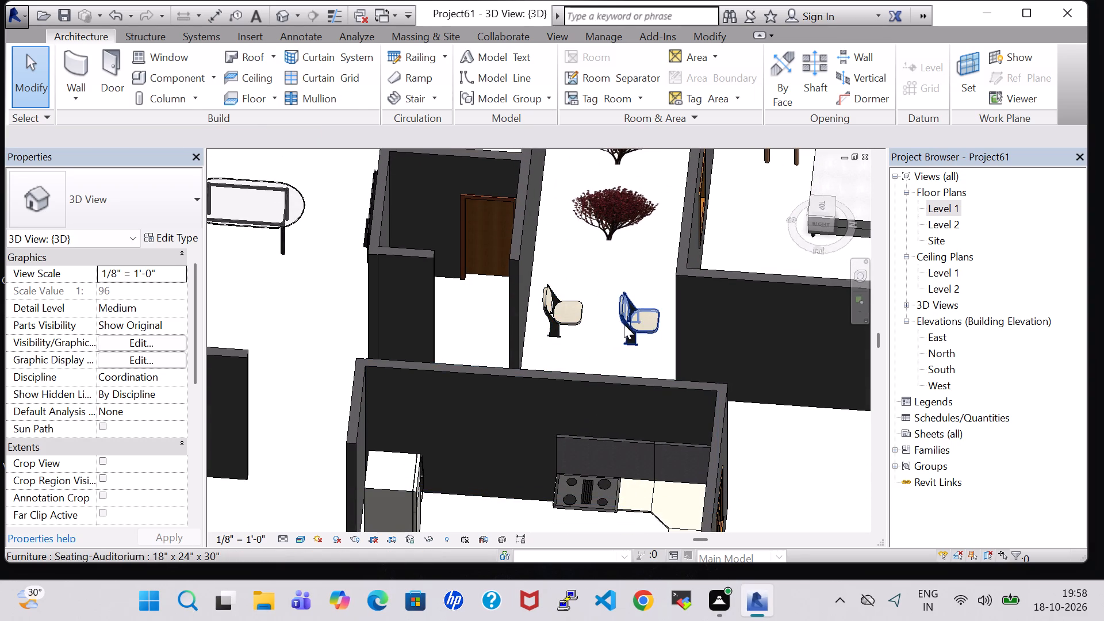
left_click(626, 324)
key("space")
key("space")
In the 3D view, nudge the southern chair about 8" south towards the bathroom wall and about 2' west towards the plants.
left_click(558, 311)
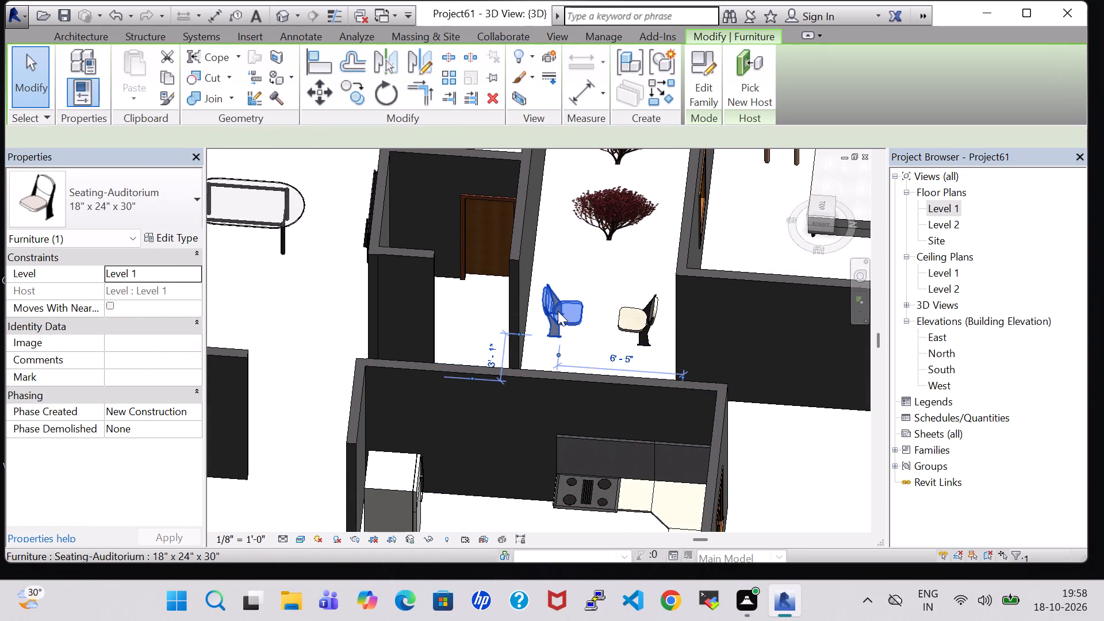
key("Left")
key("Left")
key("Left")
key("Left")
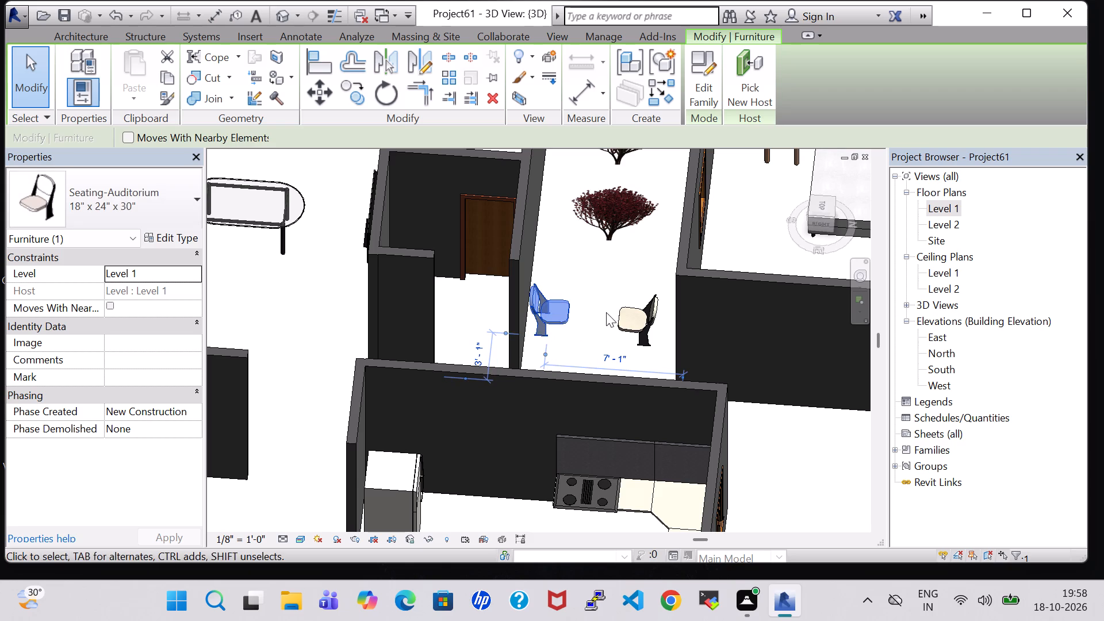
key("Up")
key("Up")
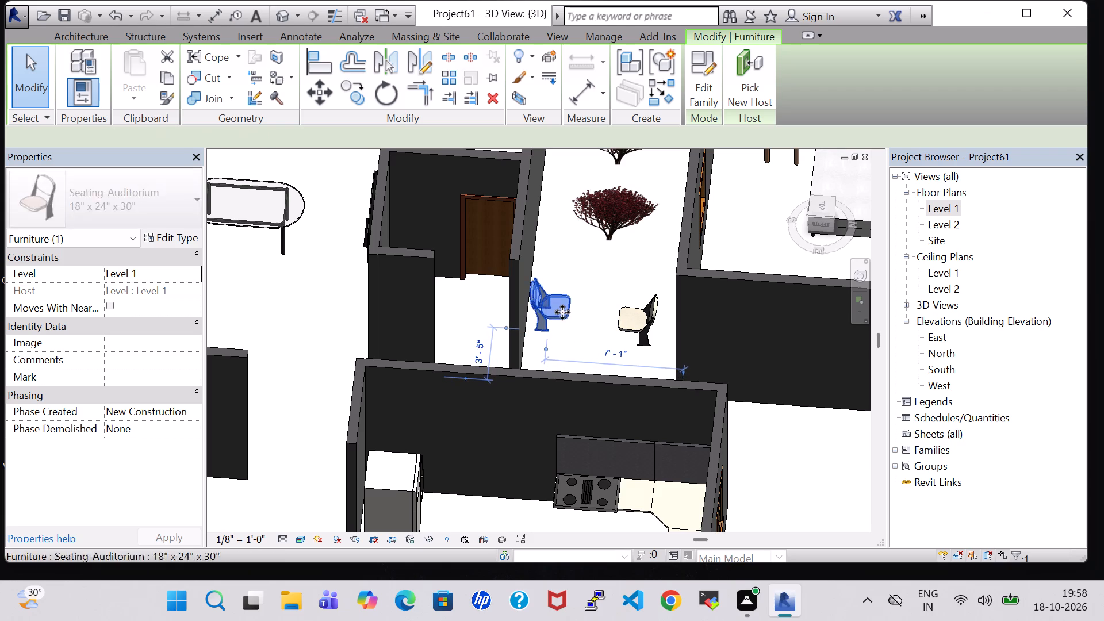
key("Up")
key("Up")
key("Up")
key("Up")
key("Up")
key("Up")
key("Up")
key("Up")
key("Up")
key("Up")
key("Up")
key("Up")
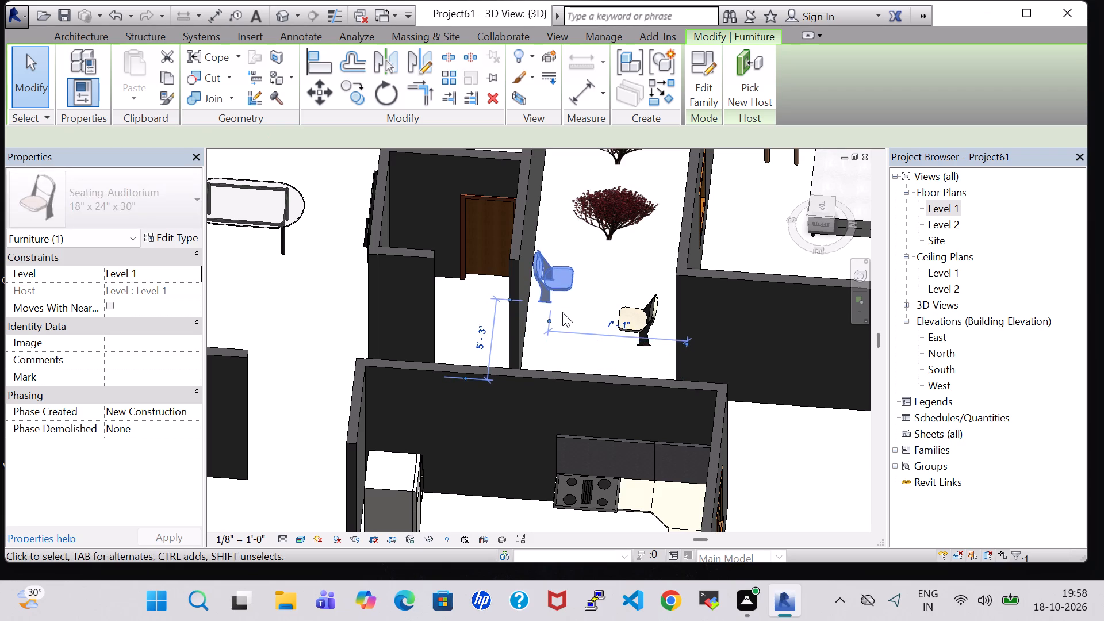
Nudge the northern chair west towards the plants, level with the southern chair, and about 4" south.
left_click(652, 315)
key("Up")
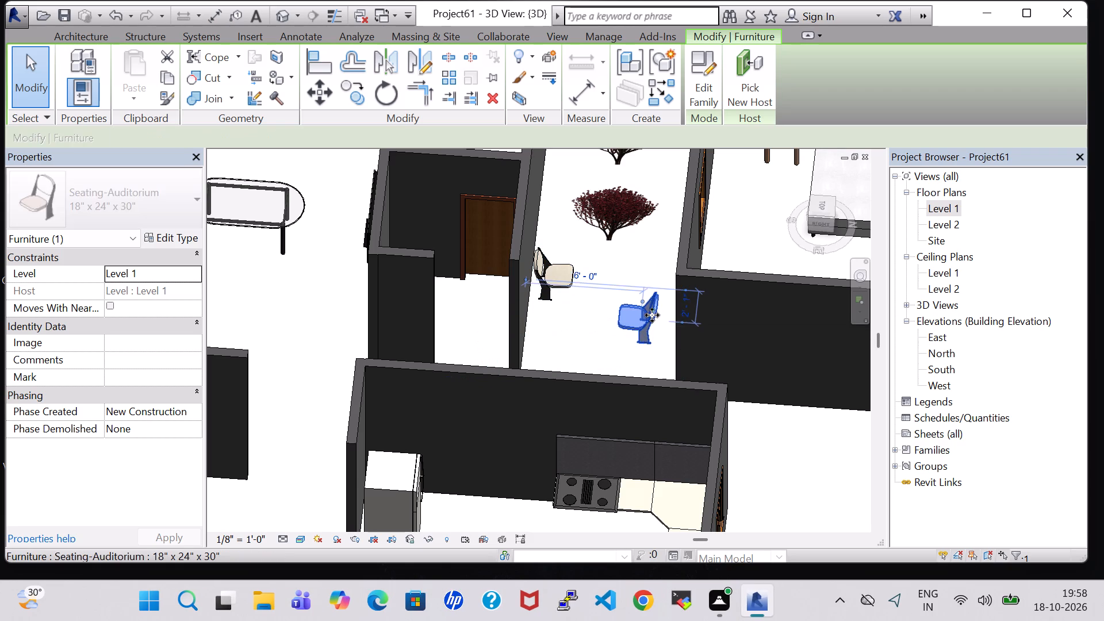
key("Up")
key("Up")
key("Up")
key("Up")
key("Up")
key("Up")
key("Up")
key("Up")
key("Up")
key("Up")
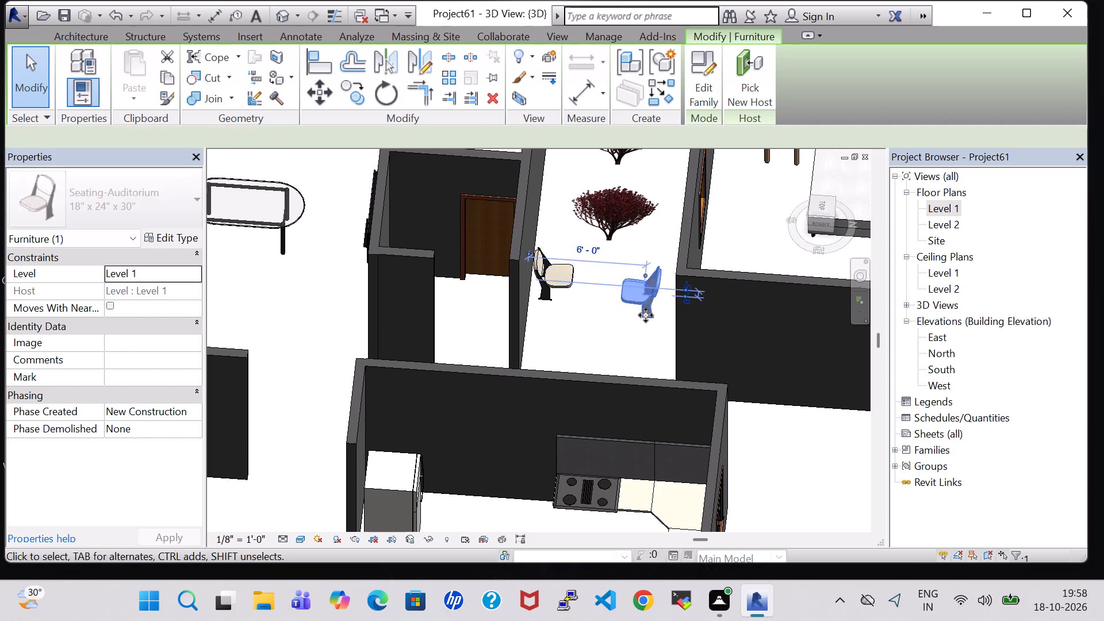
key("Up")
key("Up")
key("Up")
key("Up")
key("Up")
key("Up")
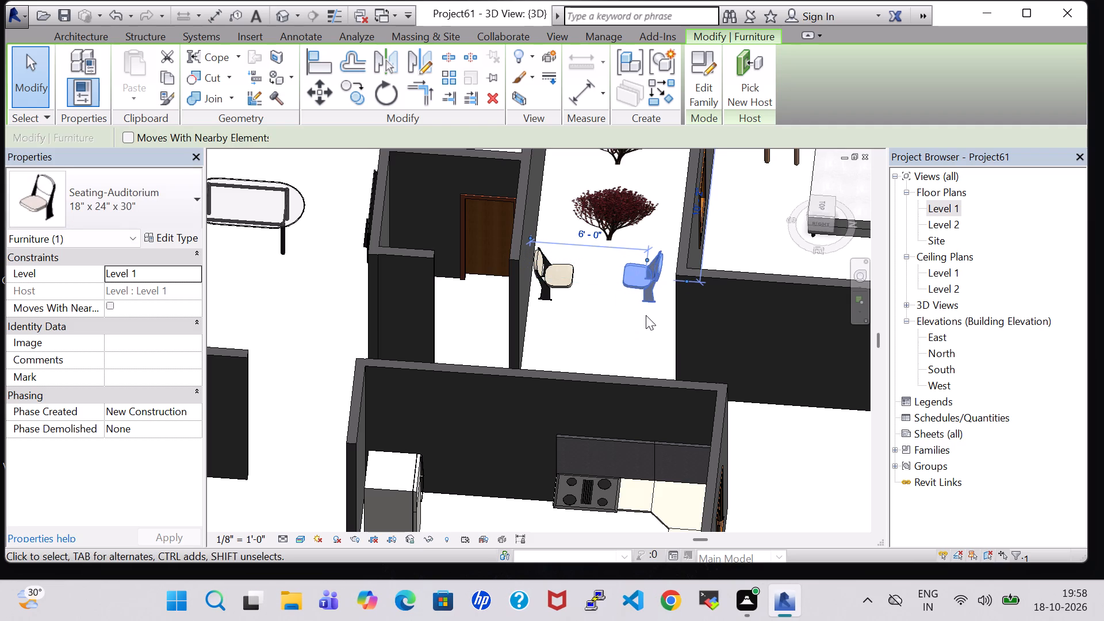
key("Left")
key("Left")
key("Down")
key("Down")
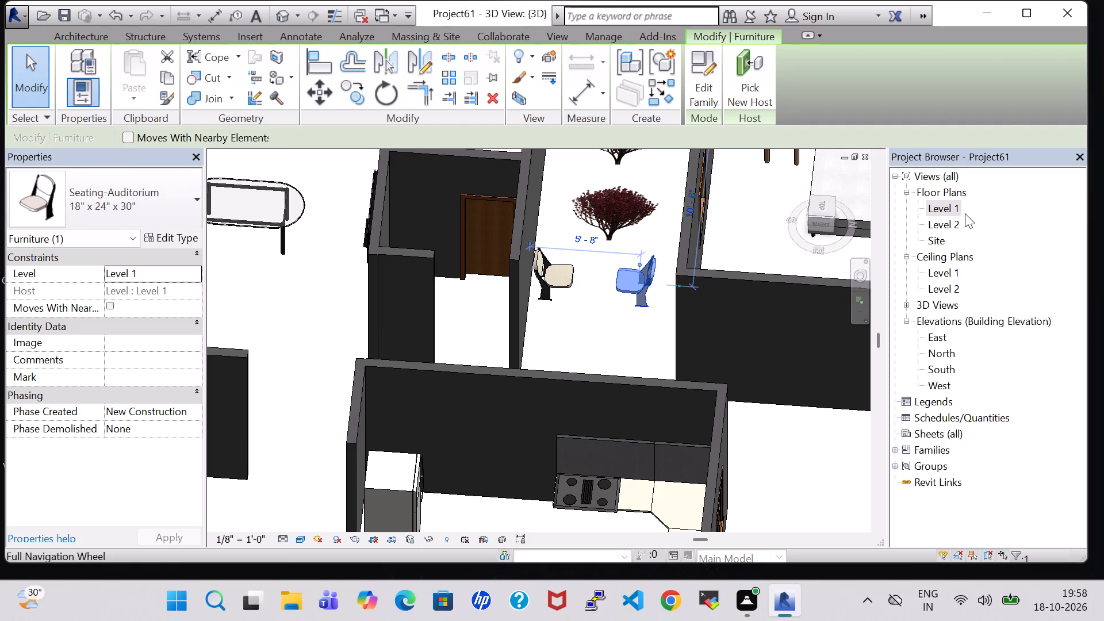
Open the Level 1 floor plan at the open space with the two chairs.
double_click(945, 212)
scroll(557, 255, "down", 2)
left_click(647, 308)
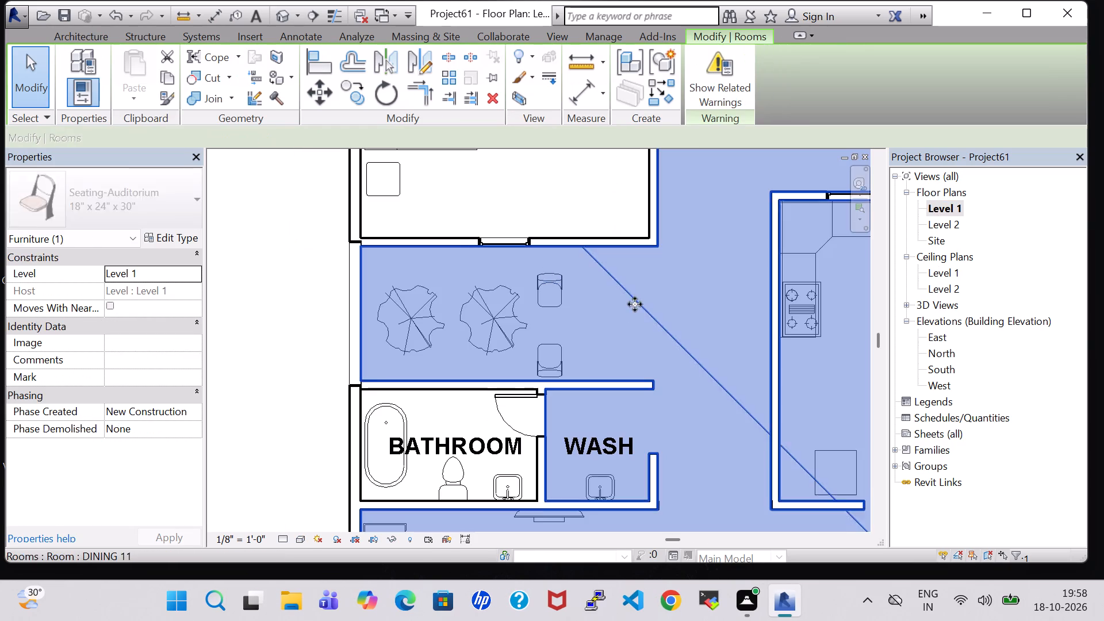
key("Escape")
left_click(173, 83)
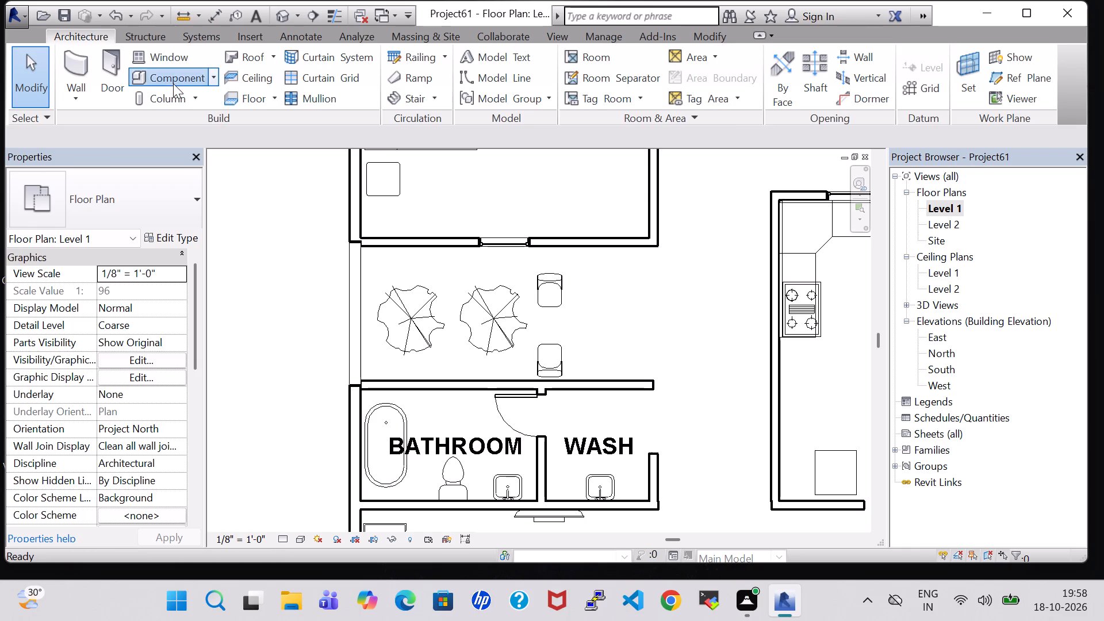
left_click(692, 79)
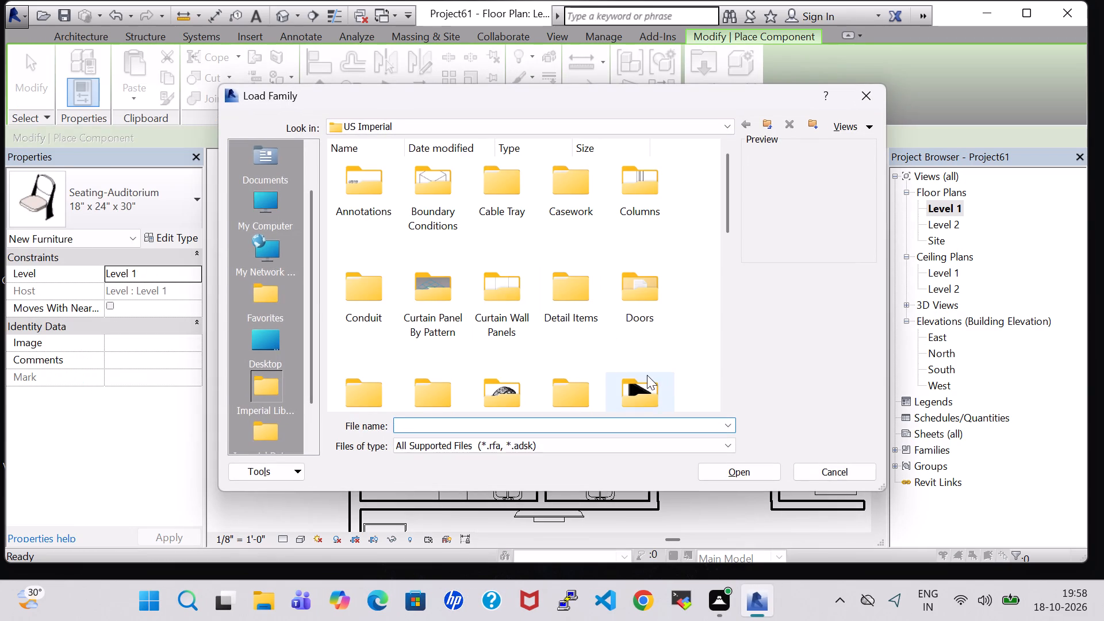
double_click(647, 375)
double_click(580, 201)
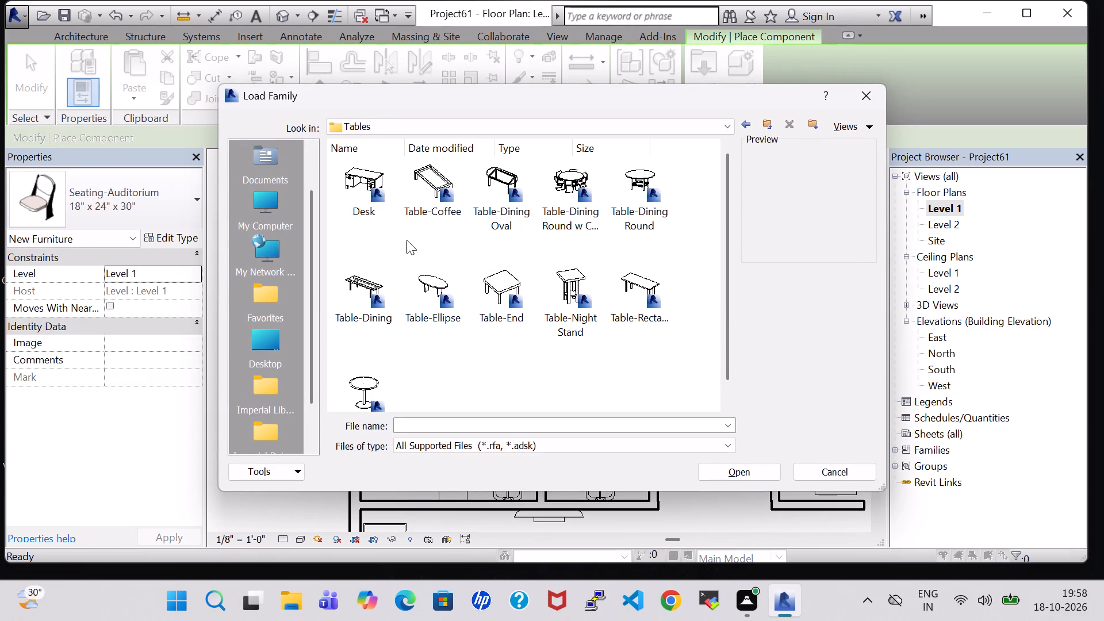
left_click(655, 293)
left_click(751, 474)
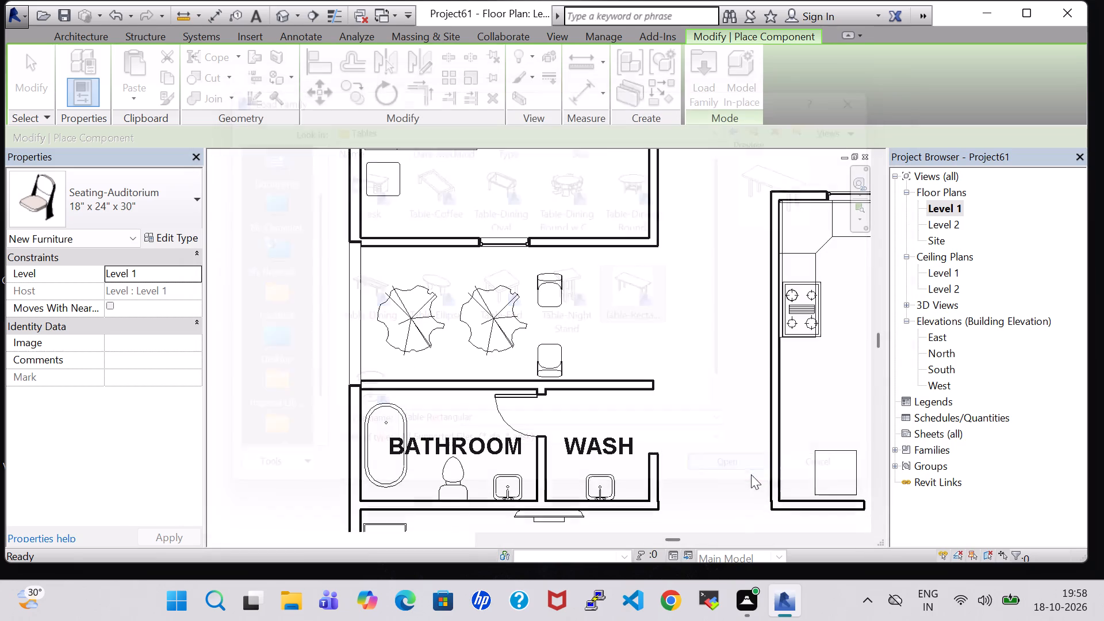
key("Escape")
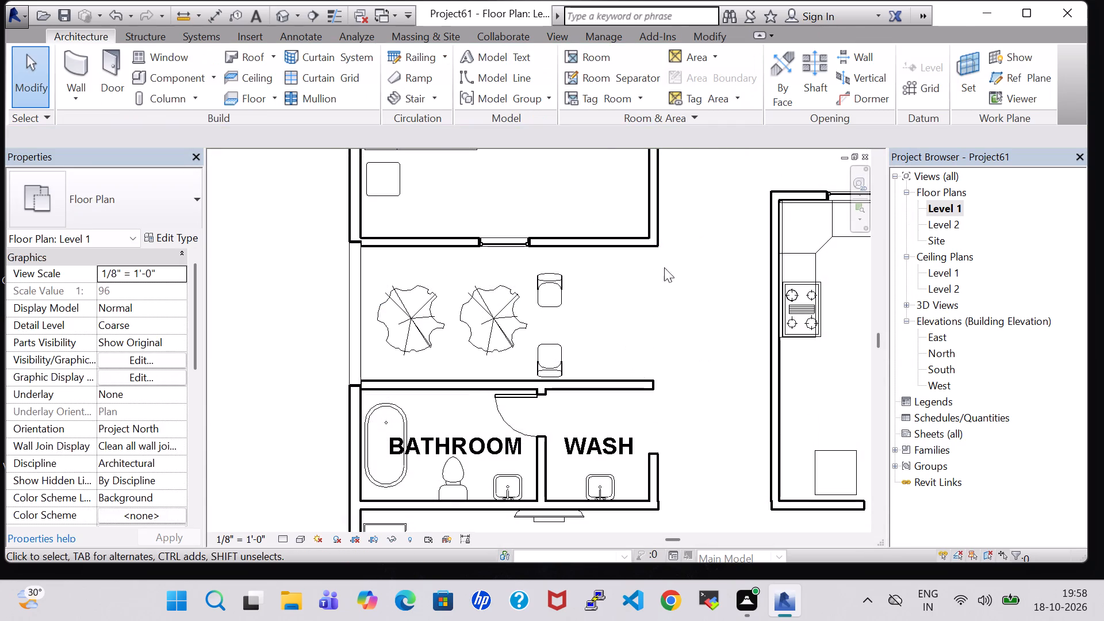
Load the Table-Coffee family from the Furniture Tables library and place a 24" x 24" x 24" table between the two chairs.
left_click(190, 77)
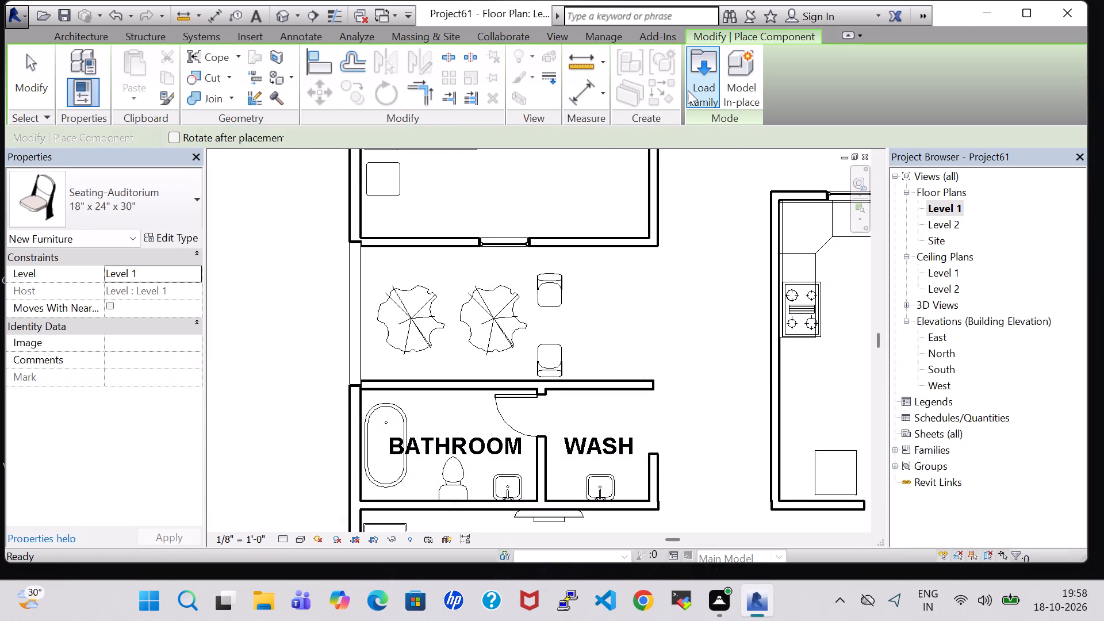
left_click(688, 90)
double_click(654, 381)
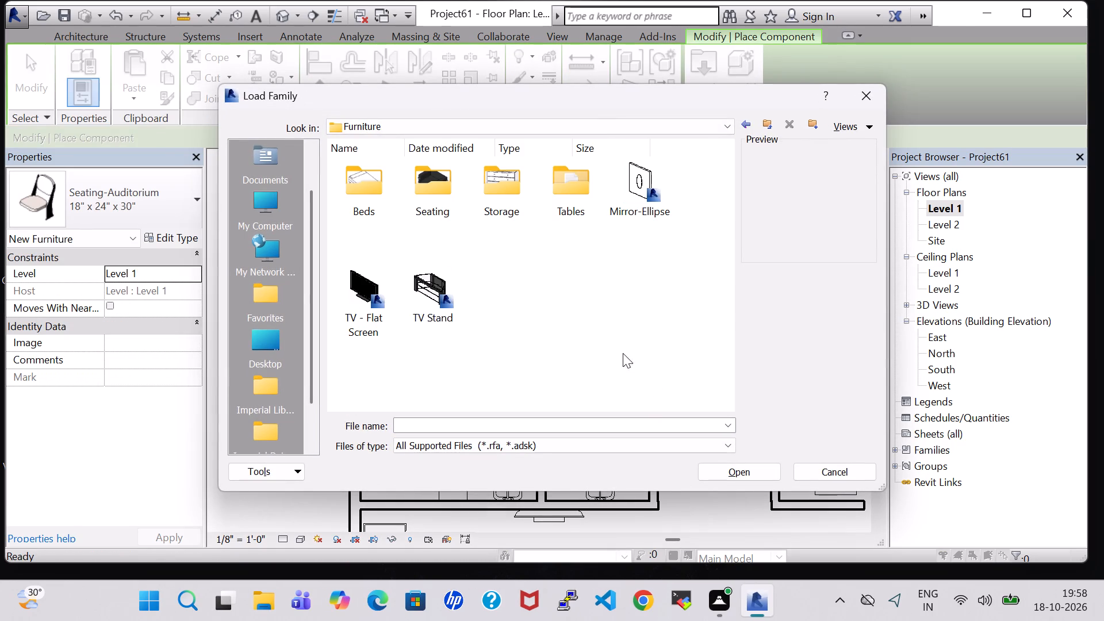
double_click(554, 189)
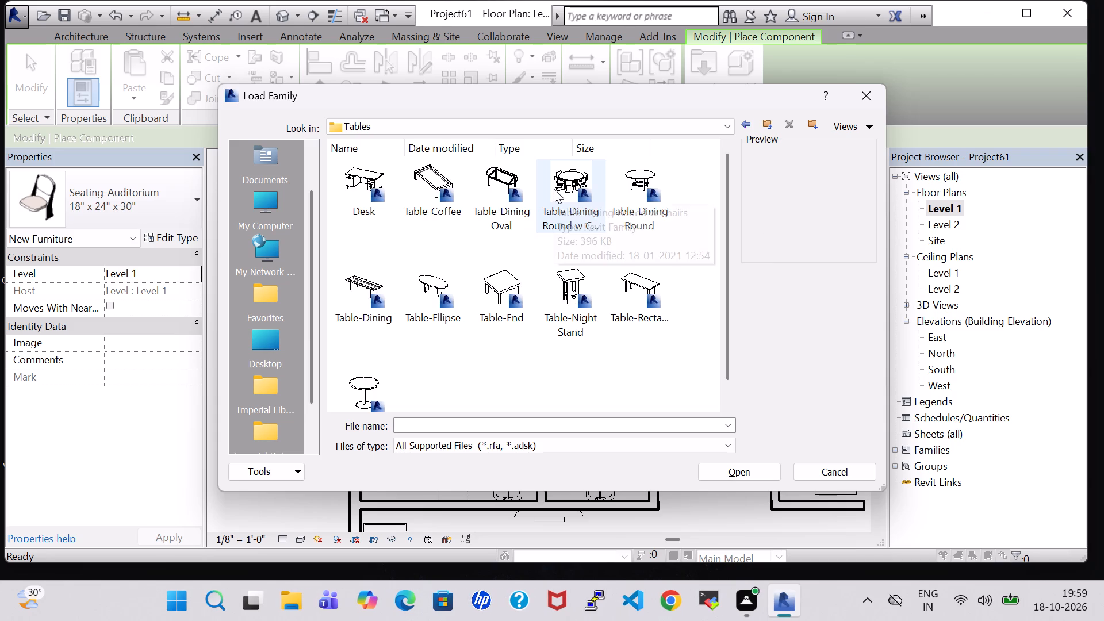
left_click(421, 175)
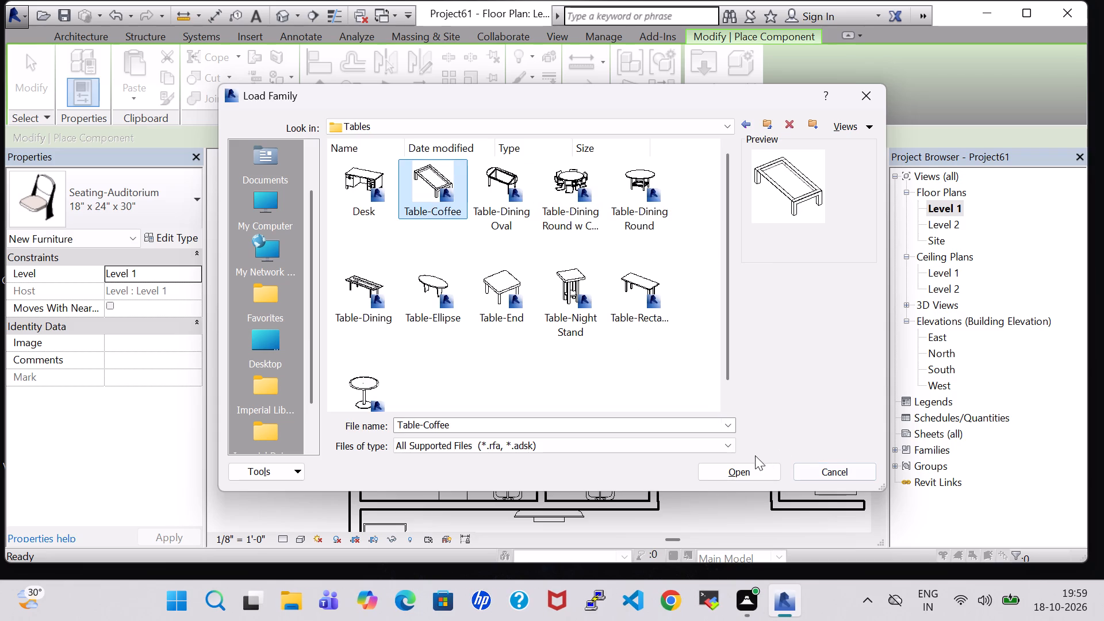
left_click(758, 469)
scroll(627, 351, "up", 1)
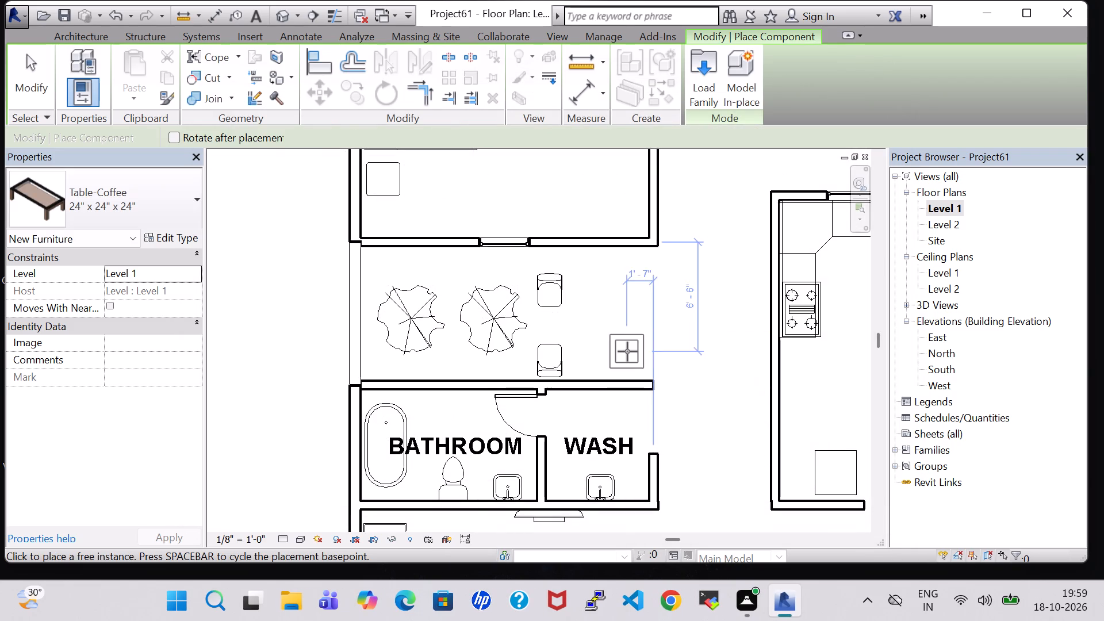
scroll(627, 351, "up", 1)
scroll(524, 321, "up", 3)
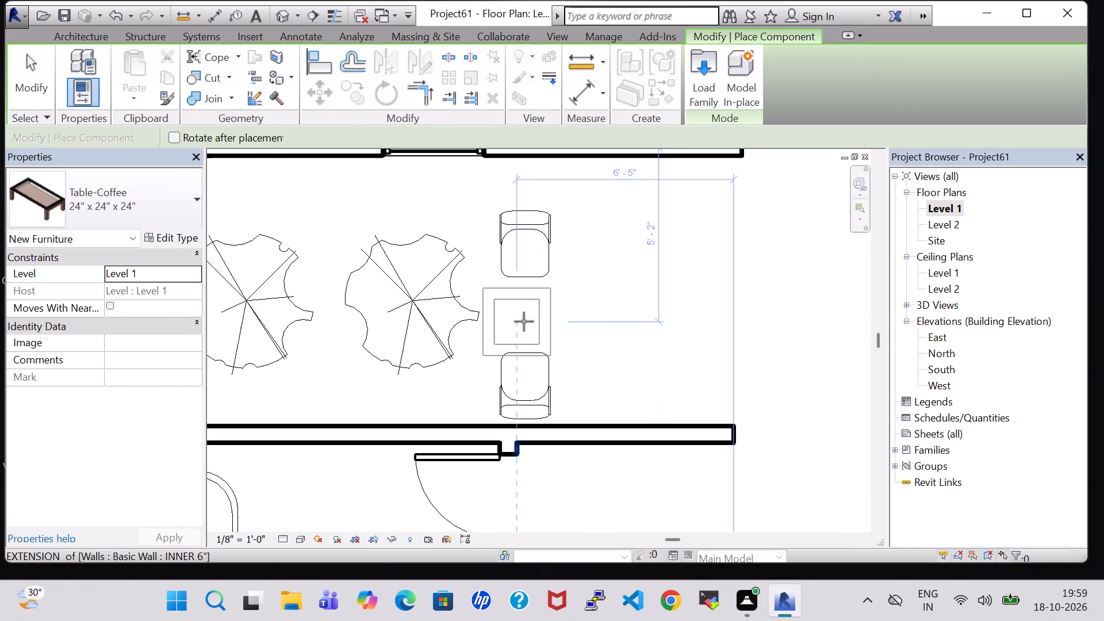
left_click(526, 315)
key("Escape")
key("Escape")
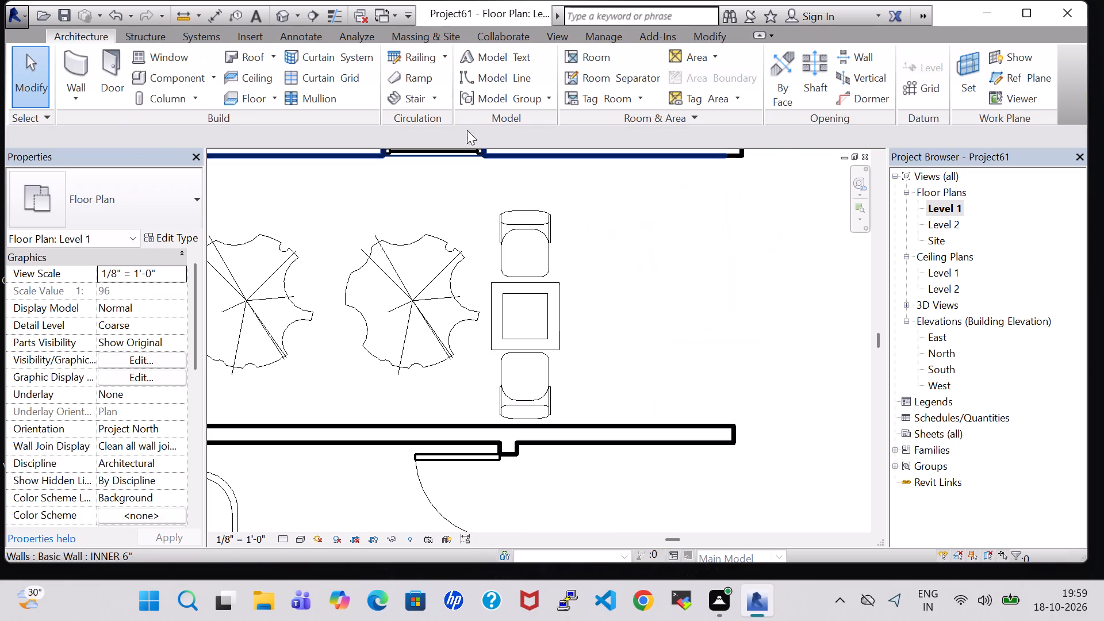
In the 3D view, nudge the northern chair and the coffee table slightly north, away from the southern chair.
left_click(277, 17)
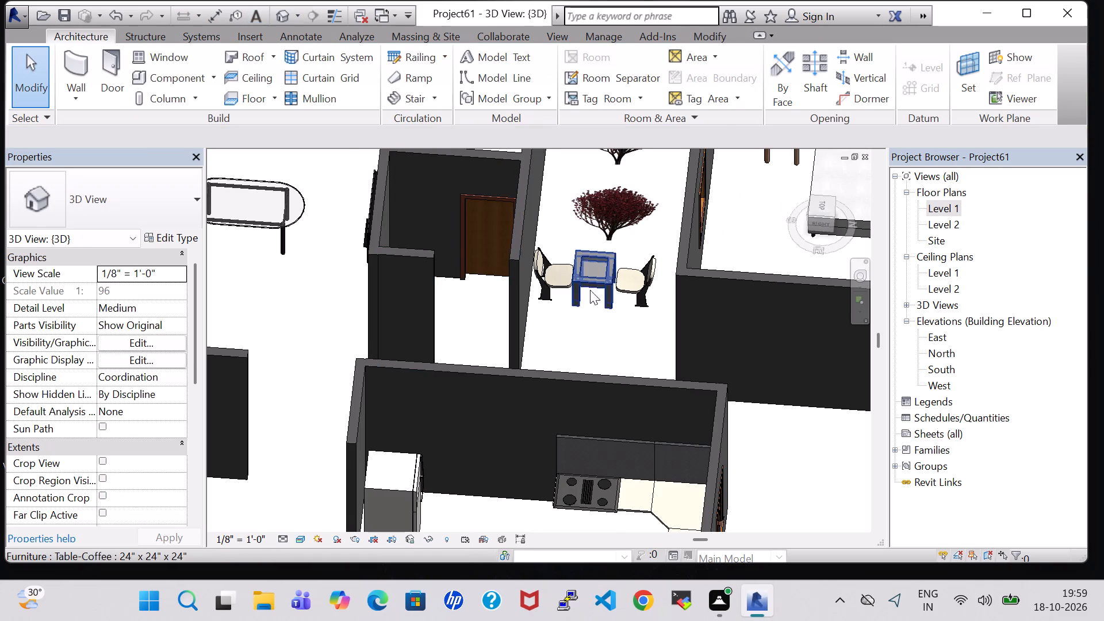
scroll(590, 296, "up", 4)
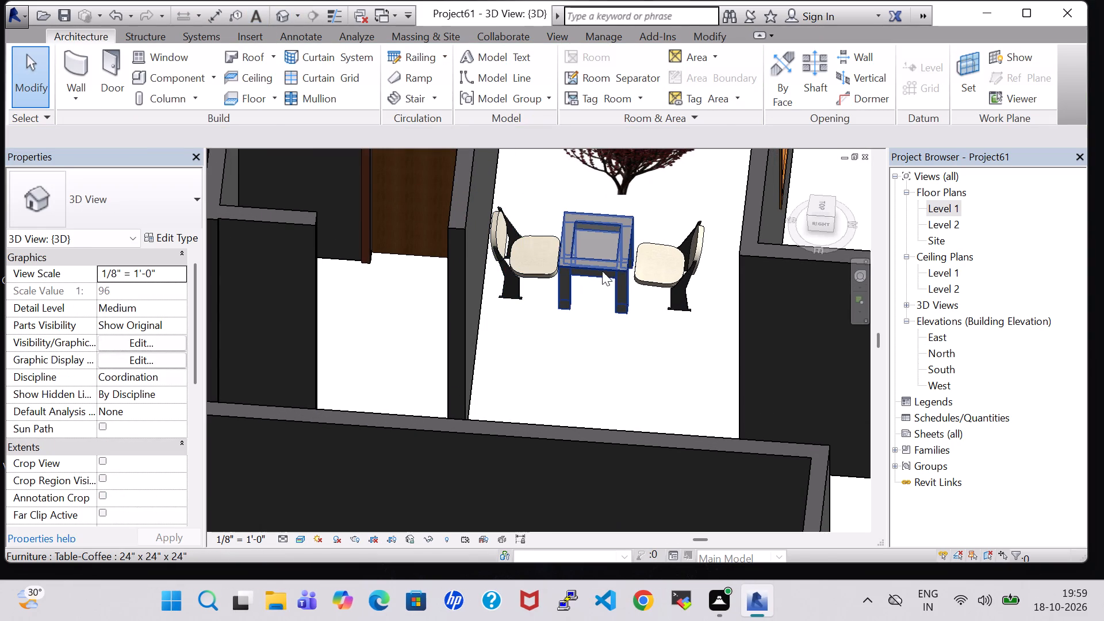
left_click(653, 273)
left_click(666, 292)
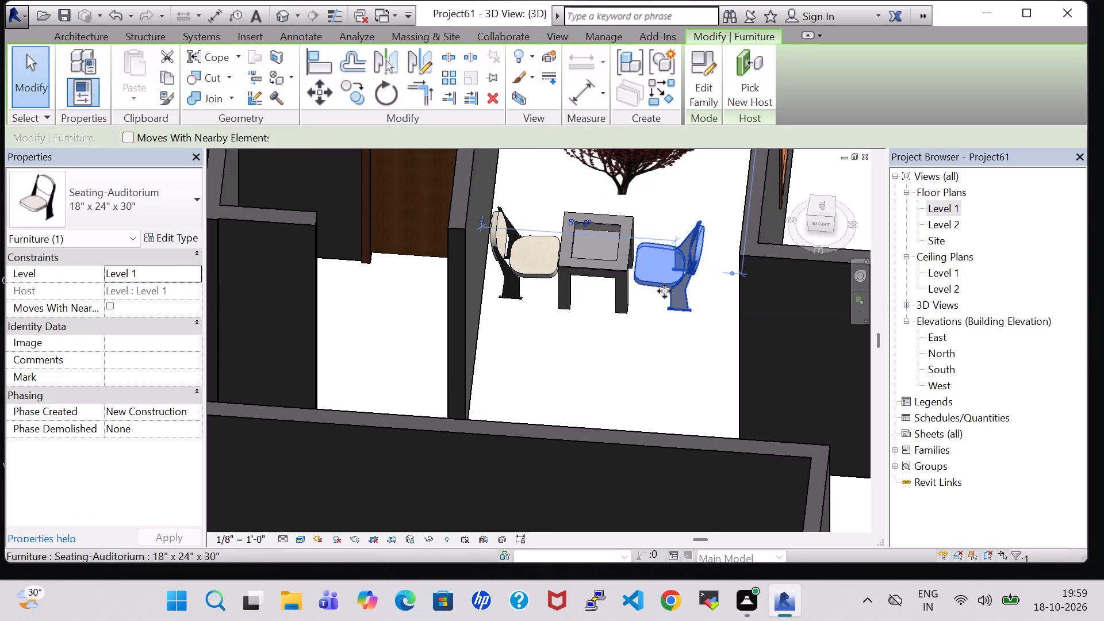
key("Right")
left_click(597, 283)
key("Right")
key("Right")
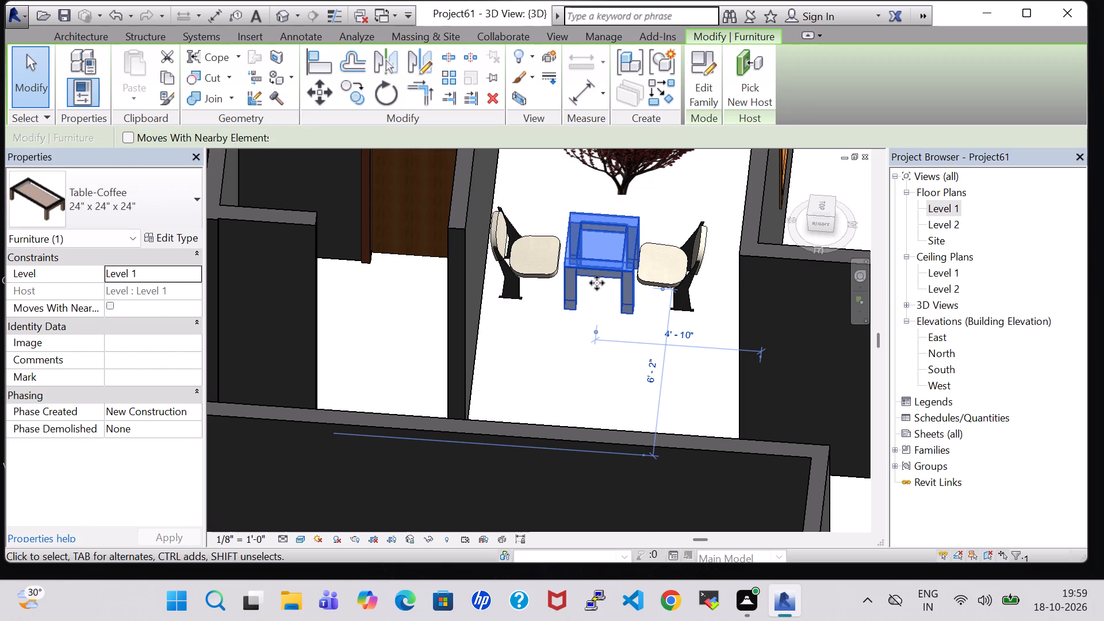
Examine the Table-Coffee 24" x 24" x 24" type properties.
left_click(177, 235)
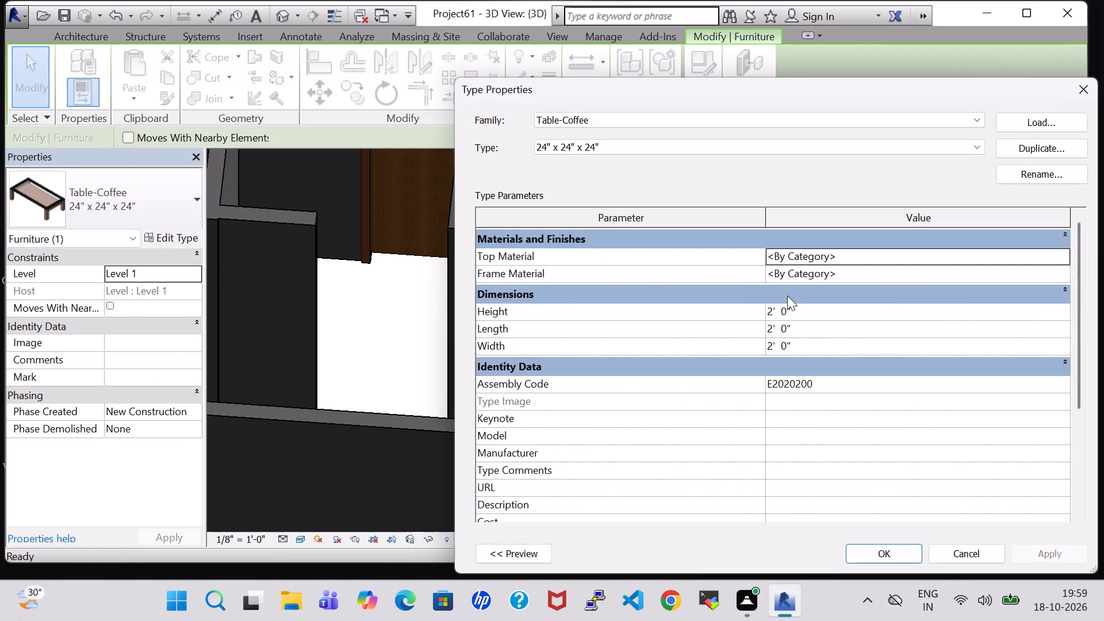
left_click(901, 551)
left_click(719, 410)
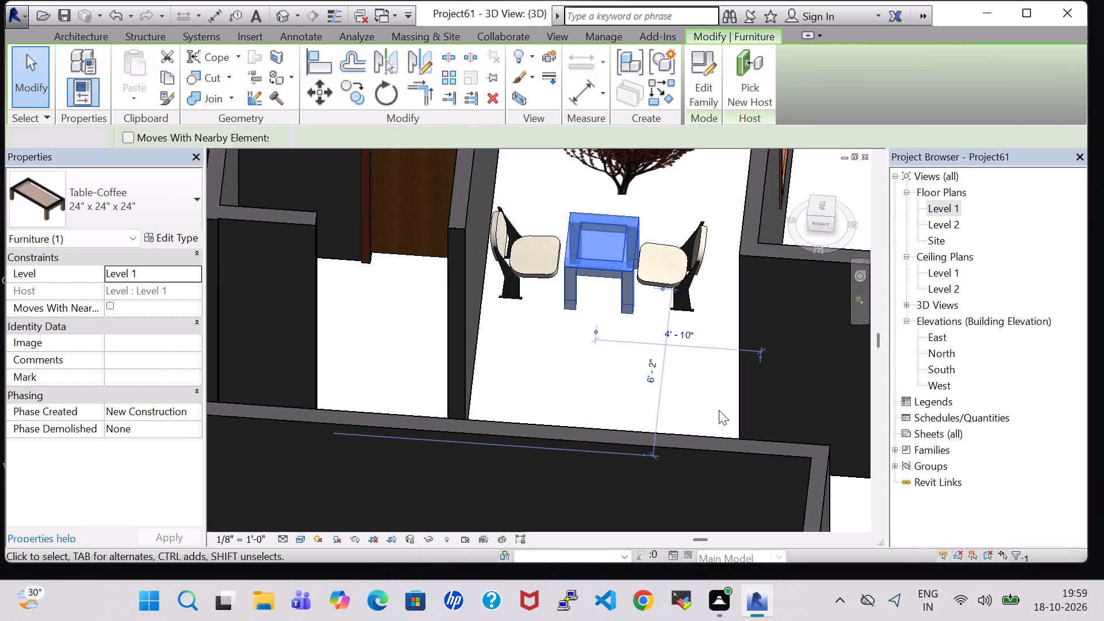
In the Level 1 floor plan, nudge the northern chair about 16" east, away from the plants, and about 6" north.
double_click(931, 206)
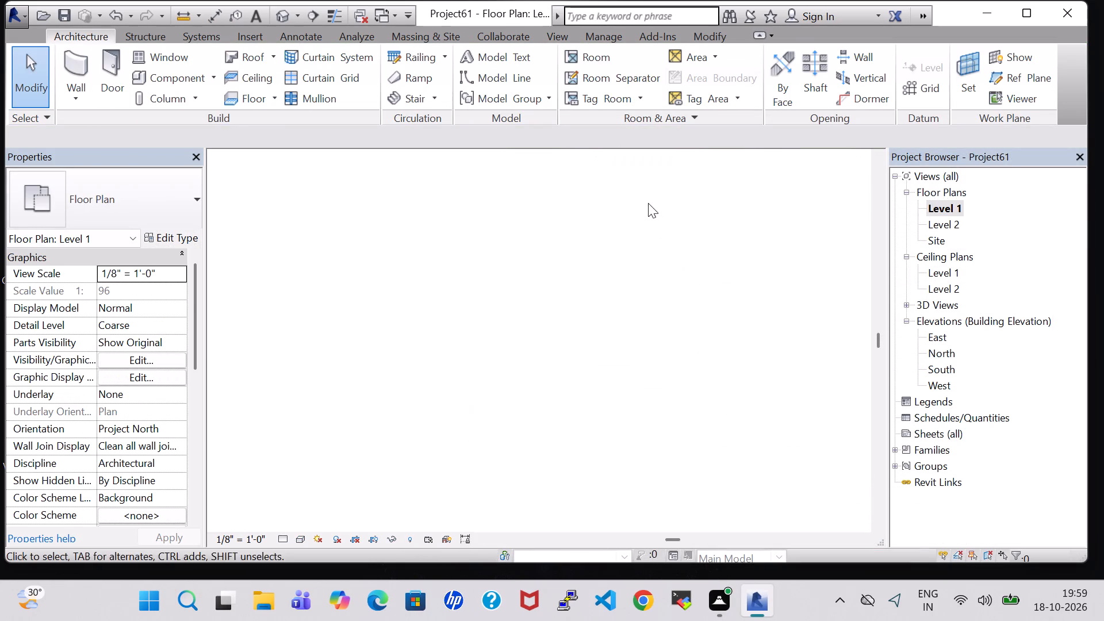
scroll(646, 218, "down", 2)
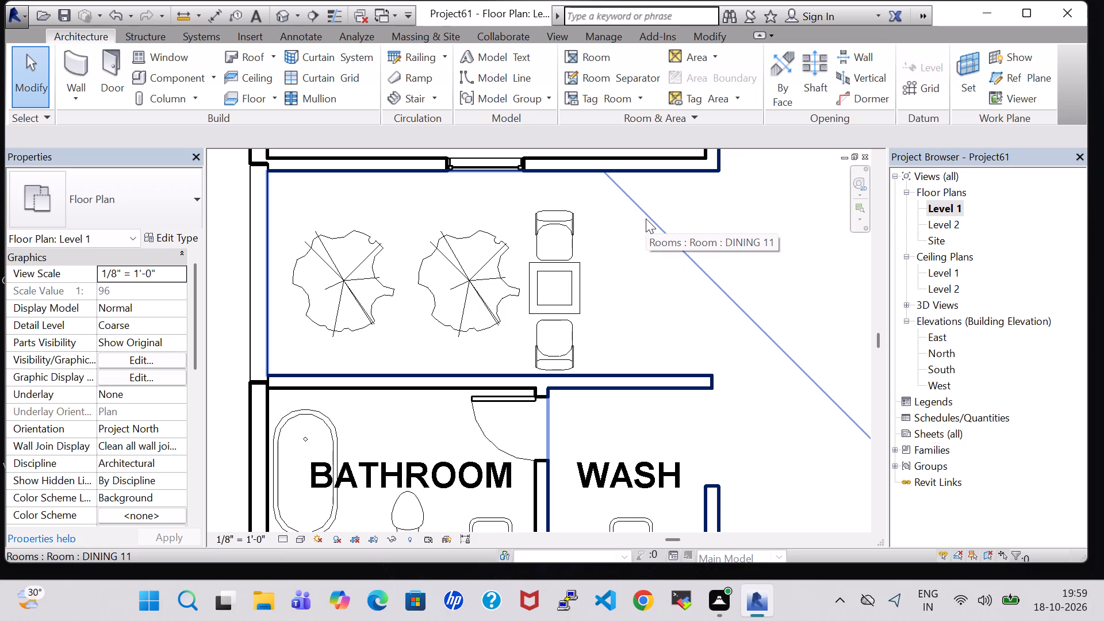
left_click(559, 236)
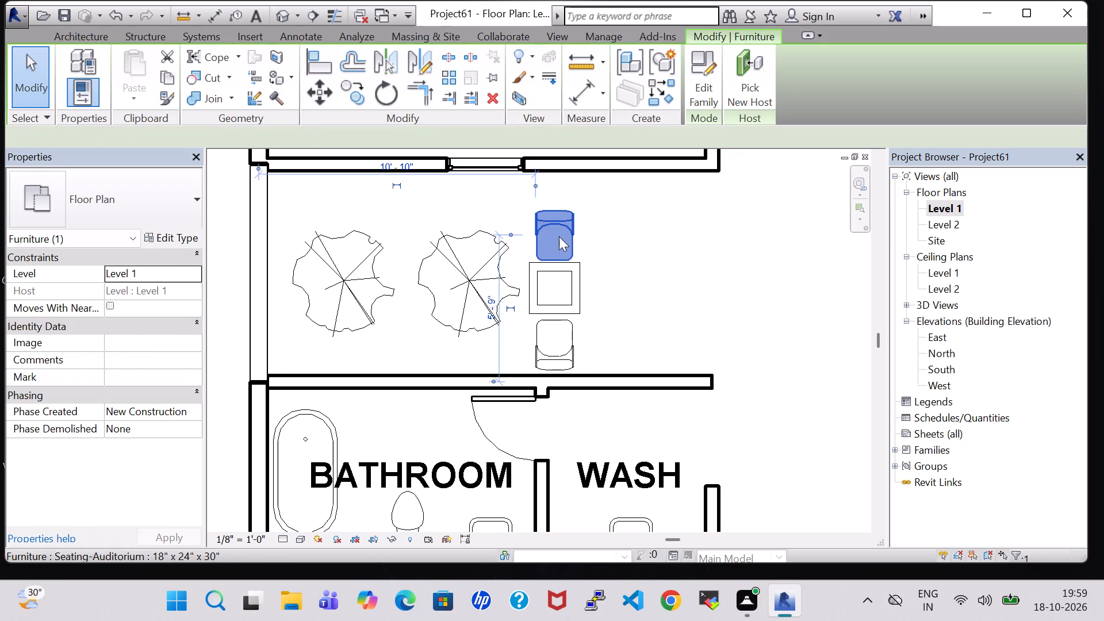
key("Up")
key("Right")
key("Right")
key("Right")
key("Right")
key("Right")
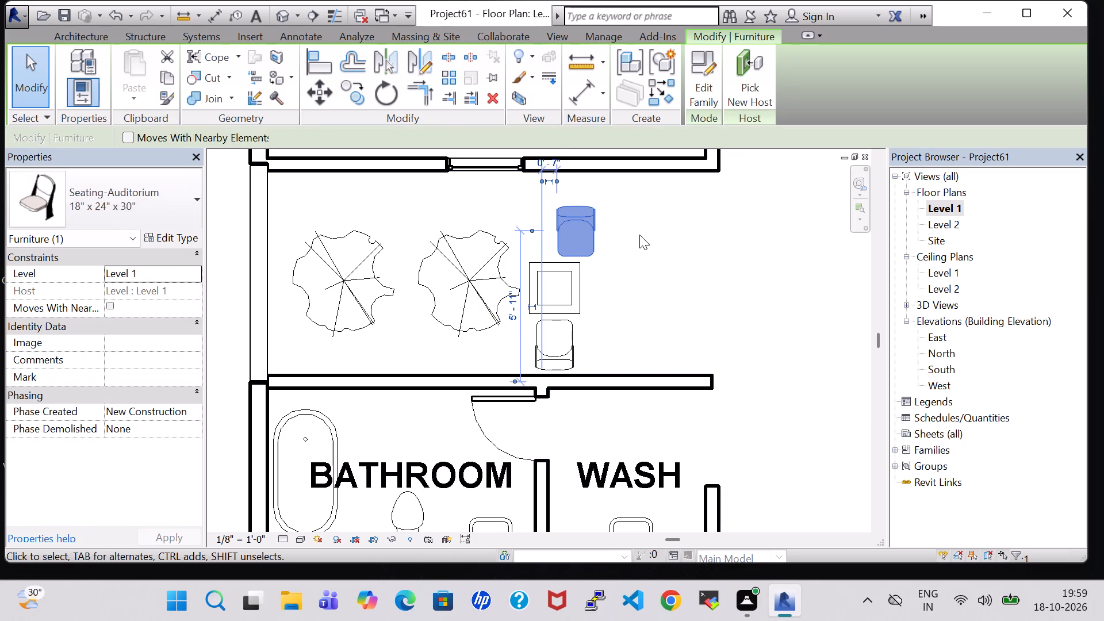
key("Up")
key("Up")
key("Right")
key("Right")
key("Right")
Nudge the coffee table about 16" east so it lines up with the northern chair.
left_click(579, 286)
key("Right")
key("Right")
key("Right")
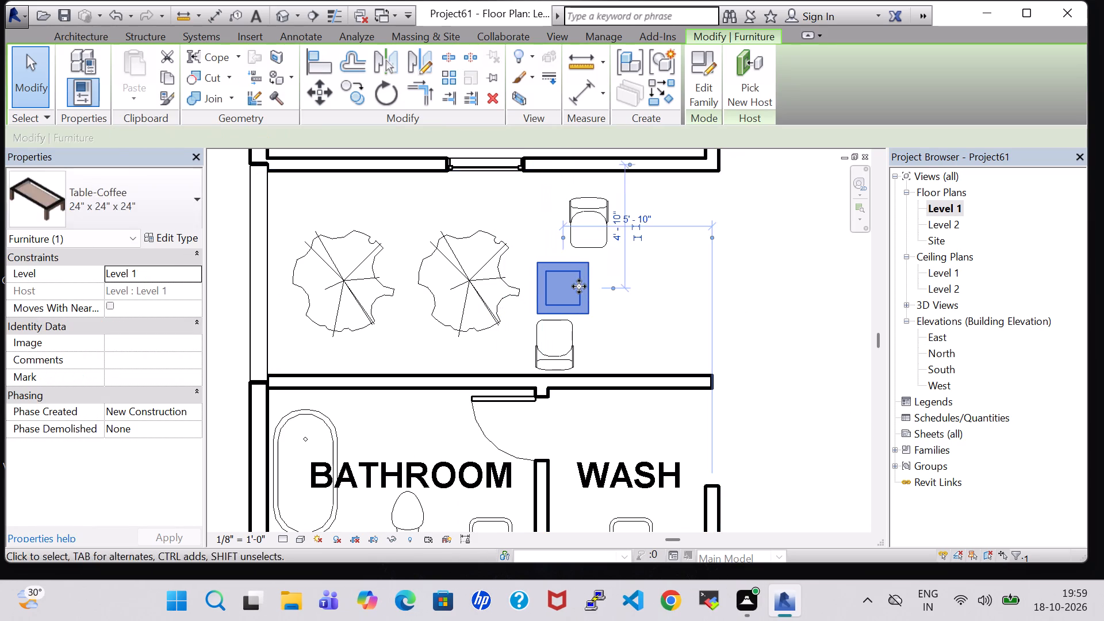
key("Right")
key("Right")
key("Right")
key("Right")
key("Right")
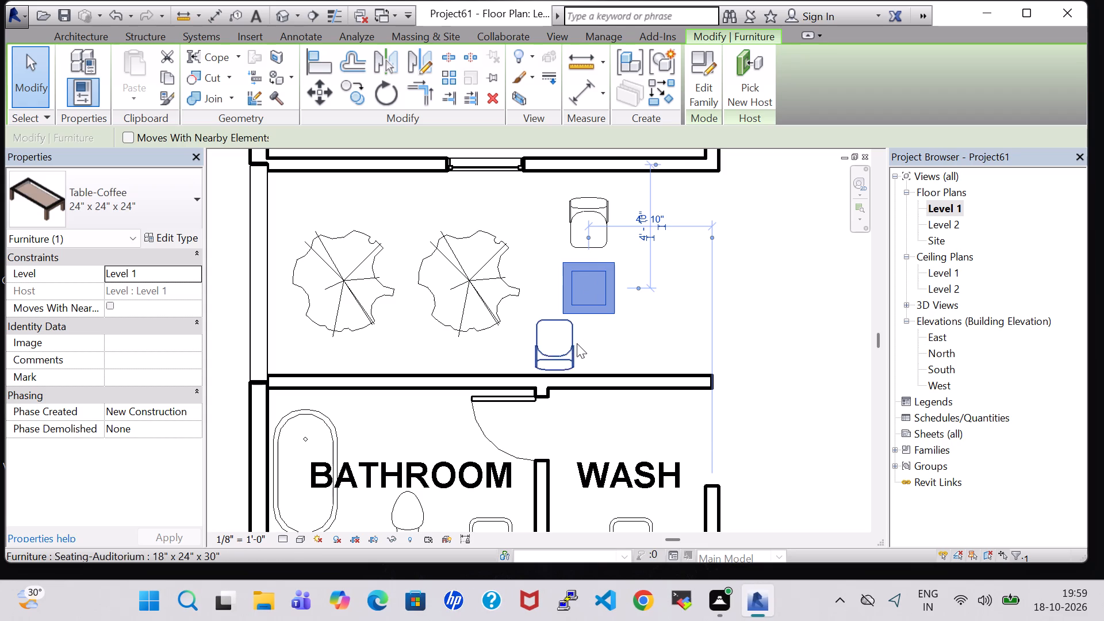
Nudge the southern chair about 18" east, in line with the coffee table.
left_click(573, 344)
key("Right")
key("Right")
key("Right")
key("Right")
key("Right")
key("Right")
key("Right")
key("Right")
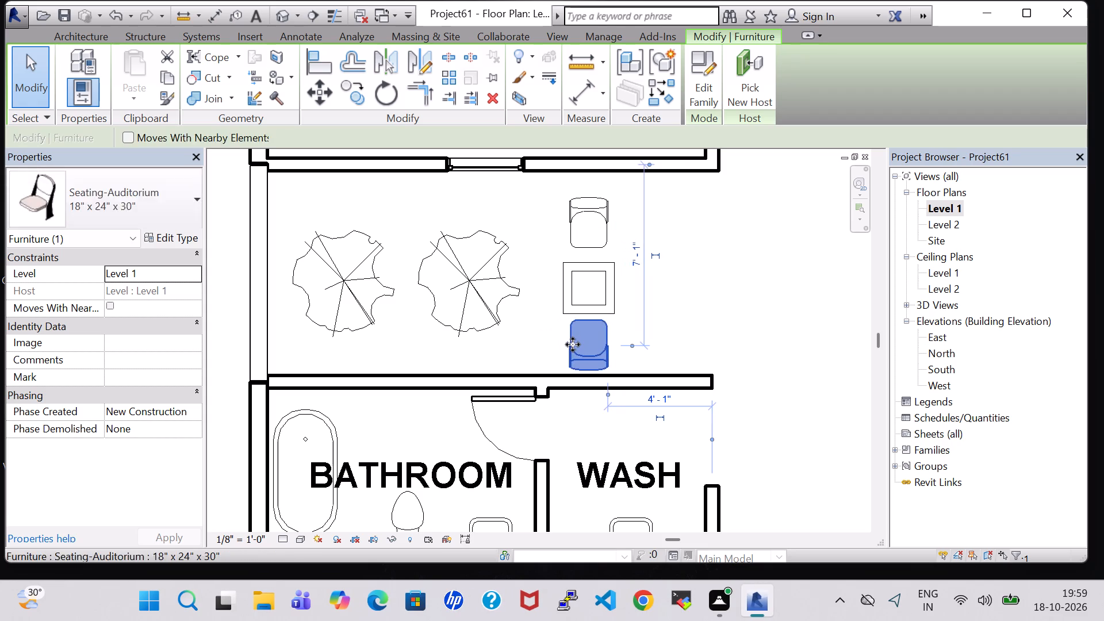
key("Right")
left_click(709, 250)
Rename the BATHROOM room next to WASH as C.BATHROOM.
scroll(709, 250, "down", 6)
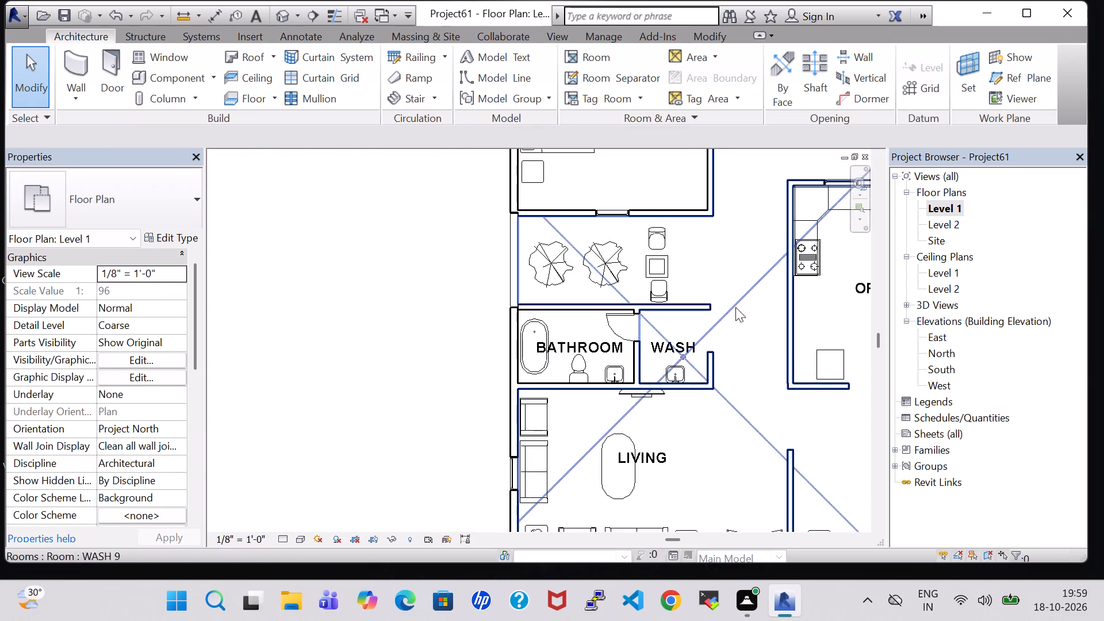
double_click(667, 358)
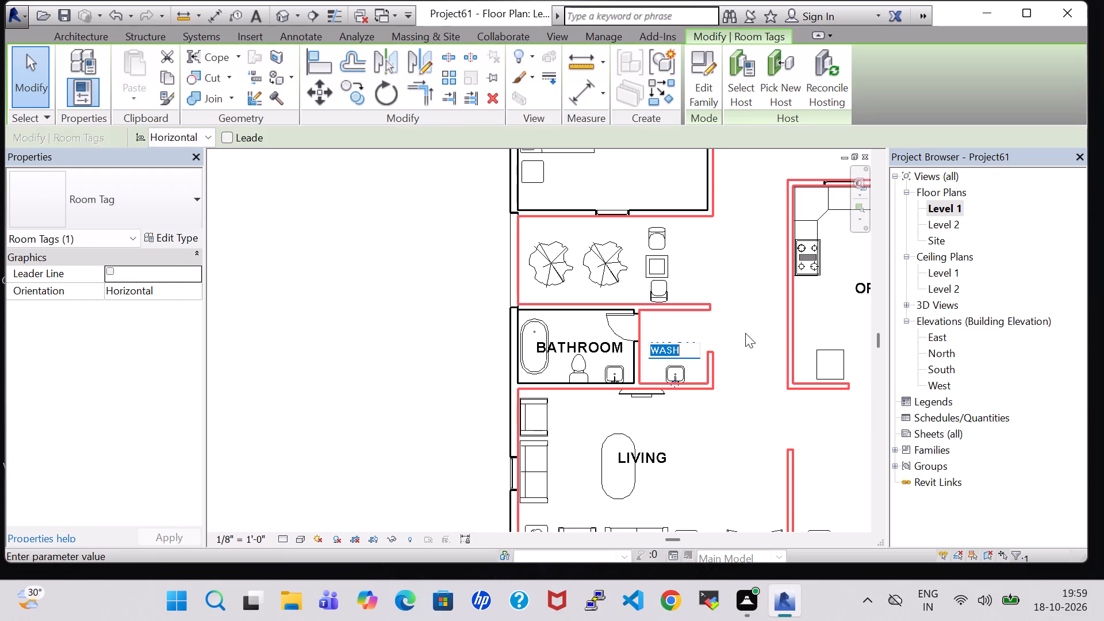
left_click(762, 333)
scroll(762, 333, "down", 3)
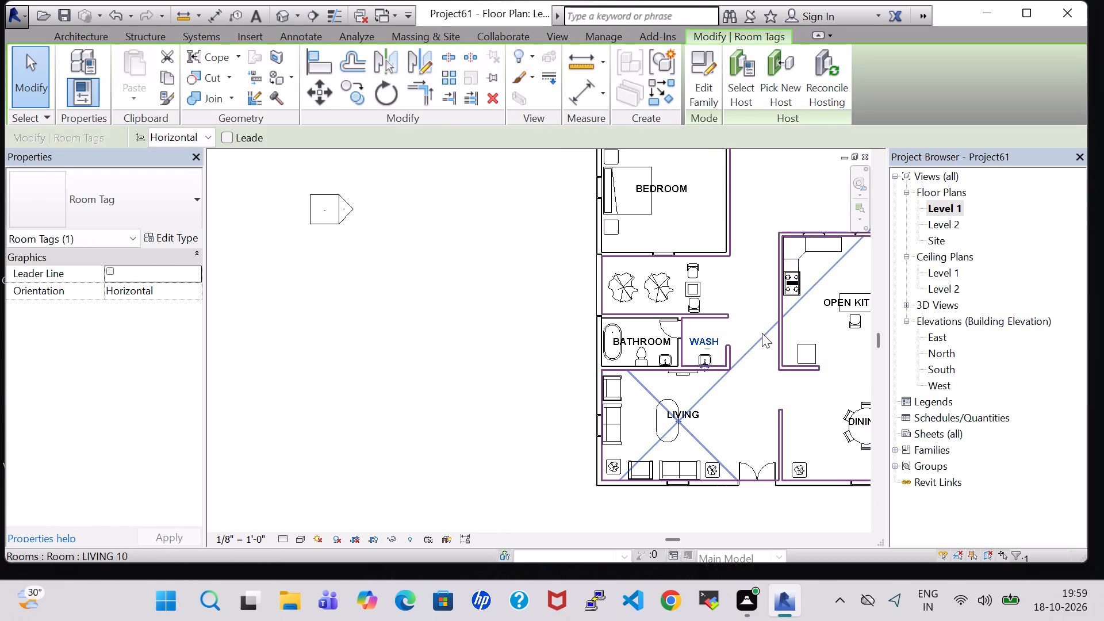
left_click(648, 342)
left_click(646, 342)
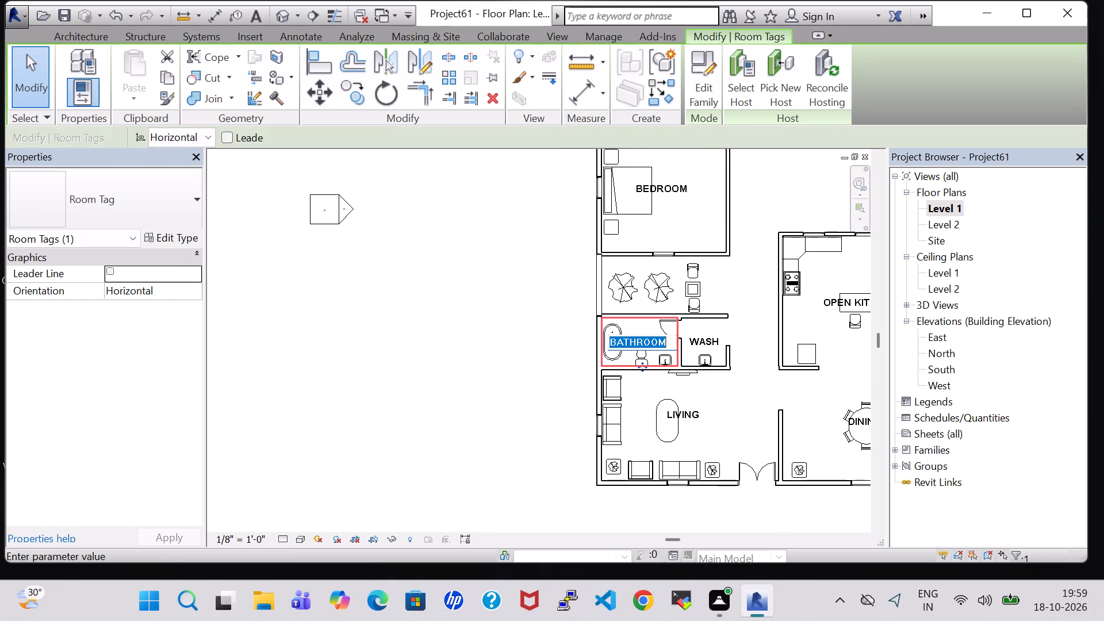
left_click(612, 342)
type("C.")
key("Return")
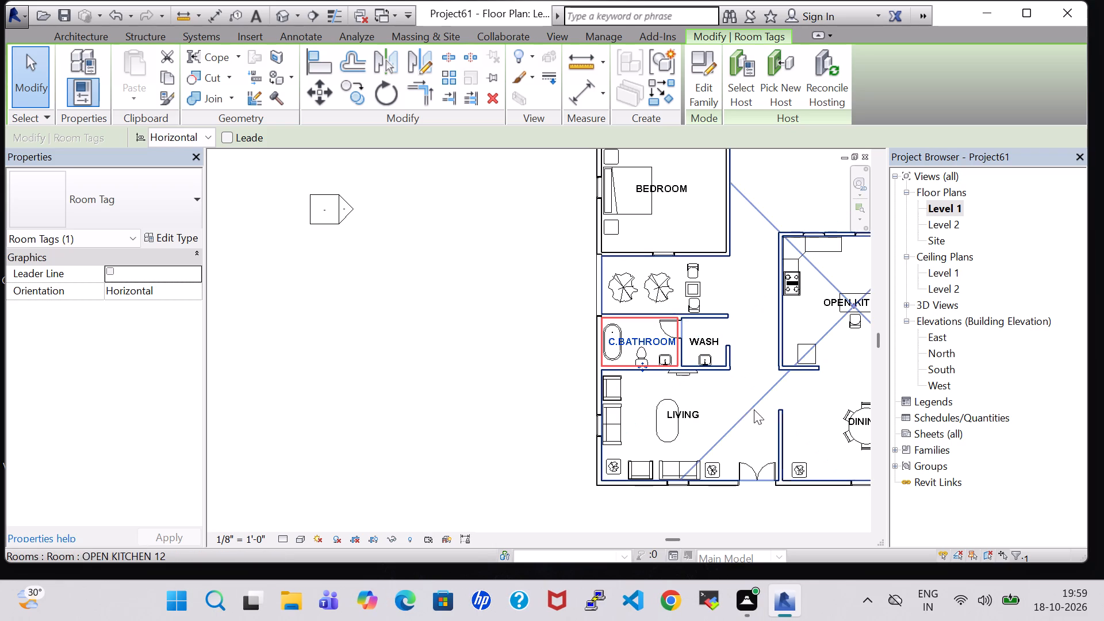
Place a similar 24" x 24" x 24" coffee table in the open space north of the kitchen, about 6'-2" from the eastern wall.
scroll(736, 404, "down", 3)
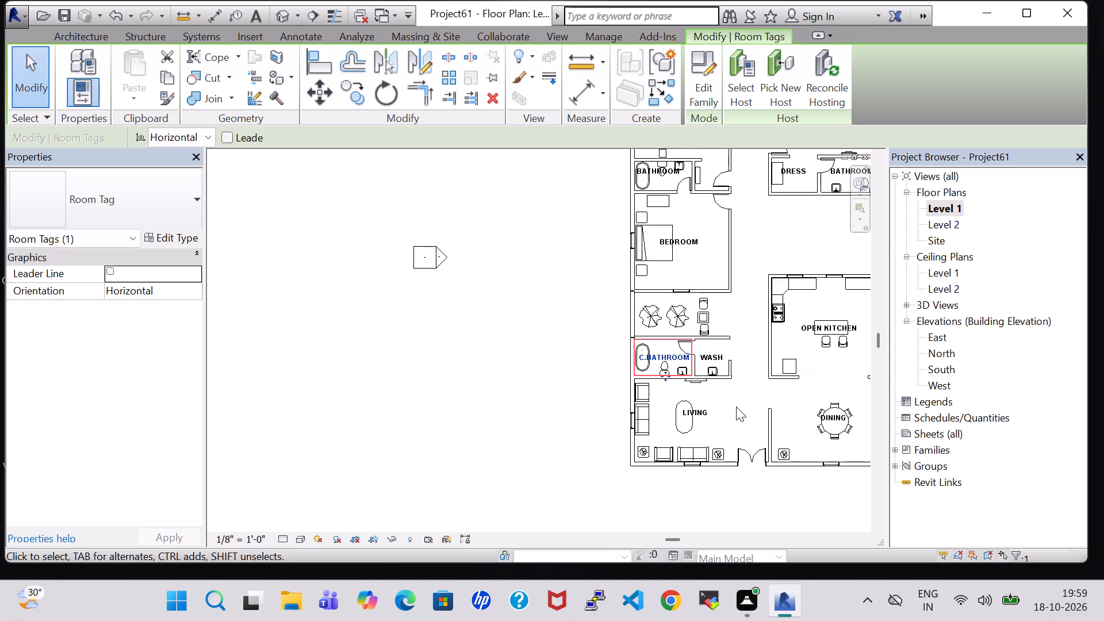
middle_click_drag(736, 407, 697, 401)
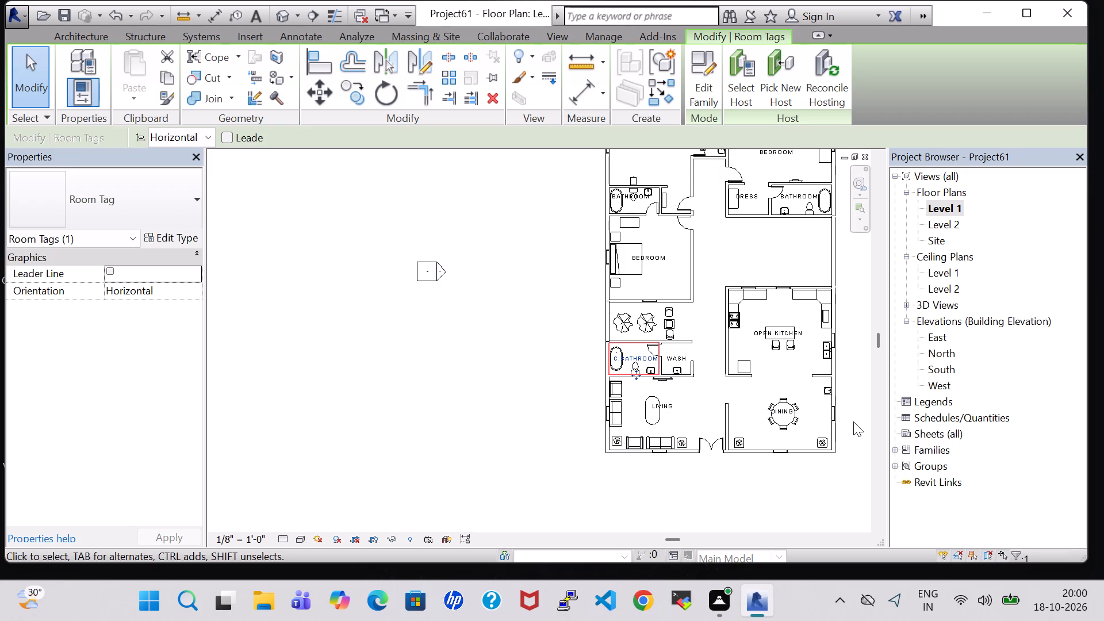
middle_click_drag(853, 418, 812, 451)
middle_click_drag(837, 321, 830, 380)
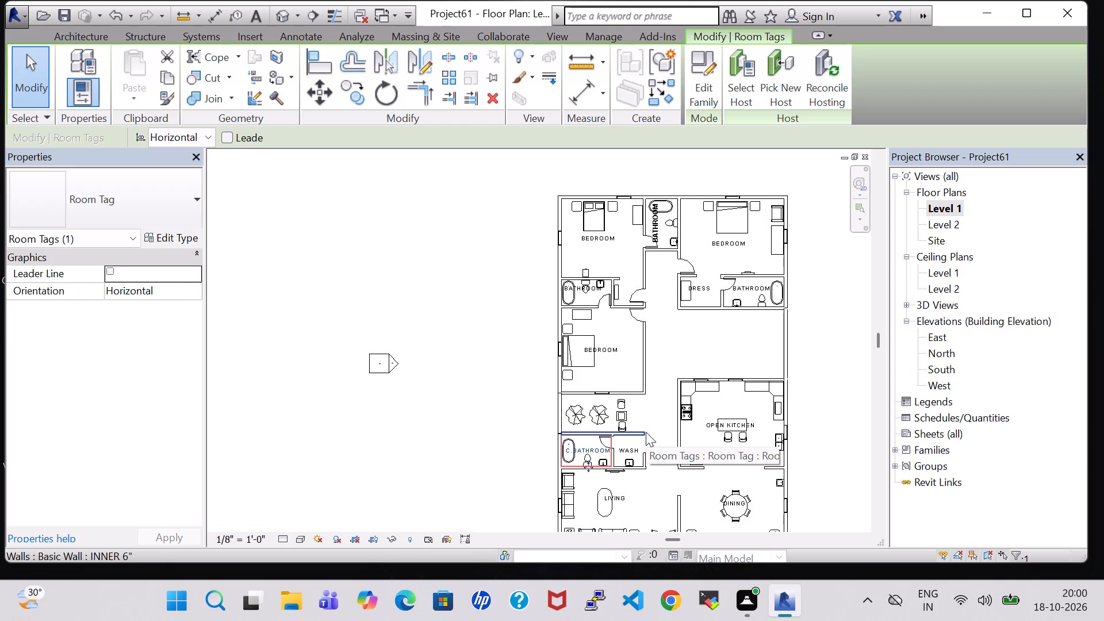
scroll(654, 447, "up", 6)
left_click(582, 378)
right_click(582, 377)
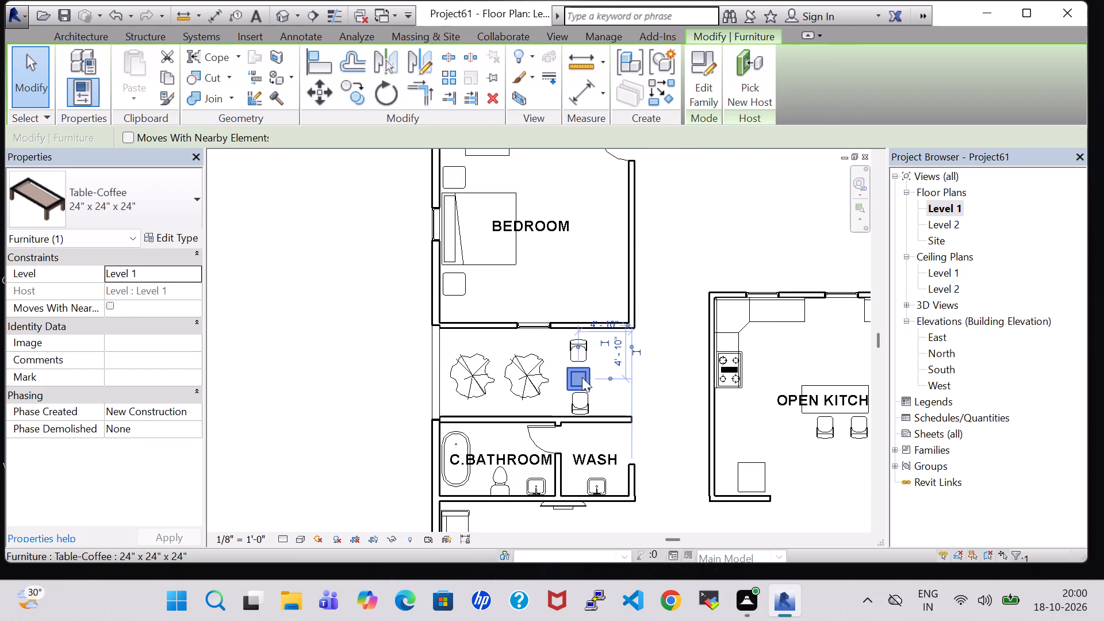
left_click(668, 311)
middle_click_drag(741, 236, 466, 302)
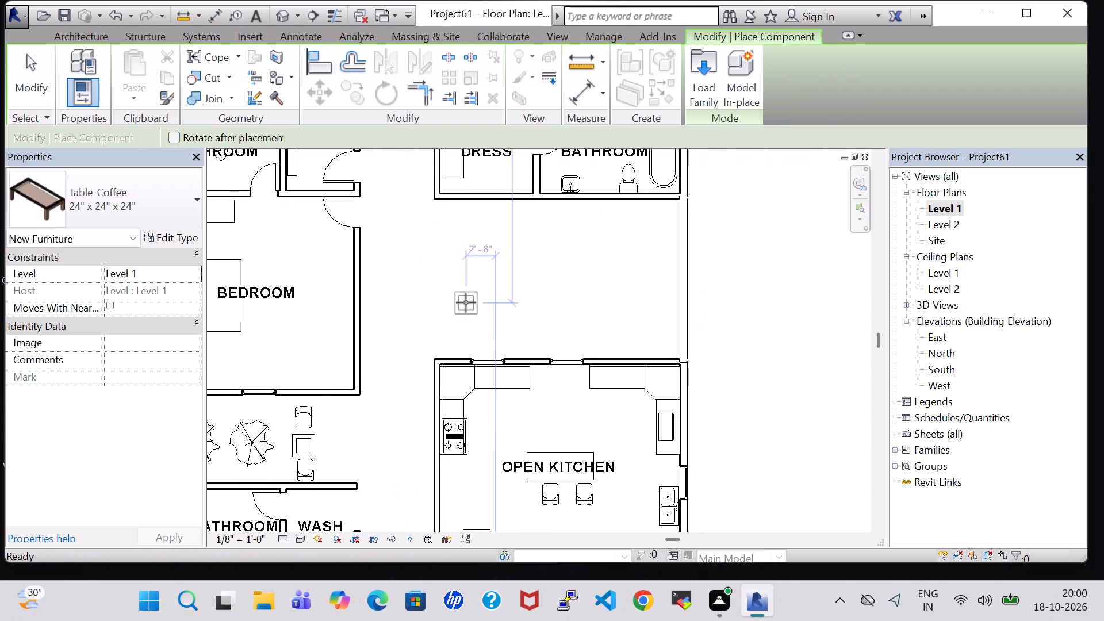
left_click(616, 304)
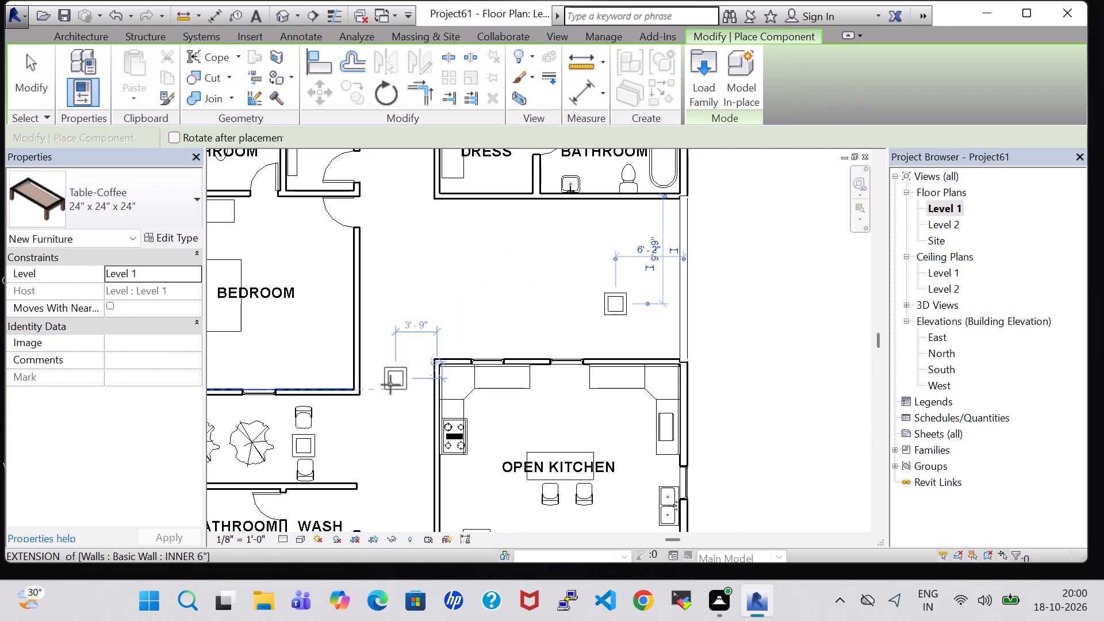
key("Escape")
key("Escape")
Create a similar Seating-Auditorium 18" x 24" x 30" chair just north of the new table, about 7'-0" south of the bathroom wall.
left_click(313, 426)
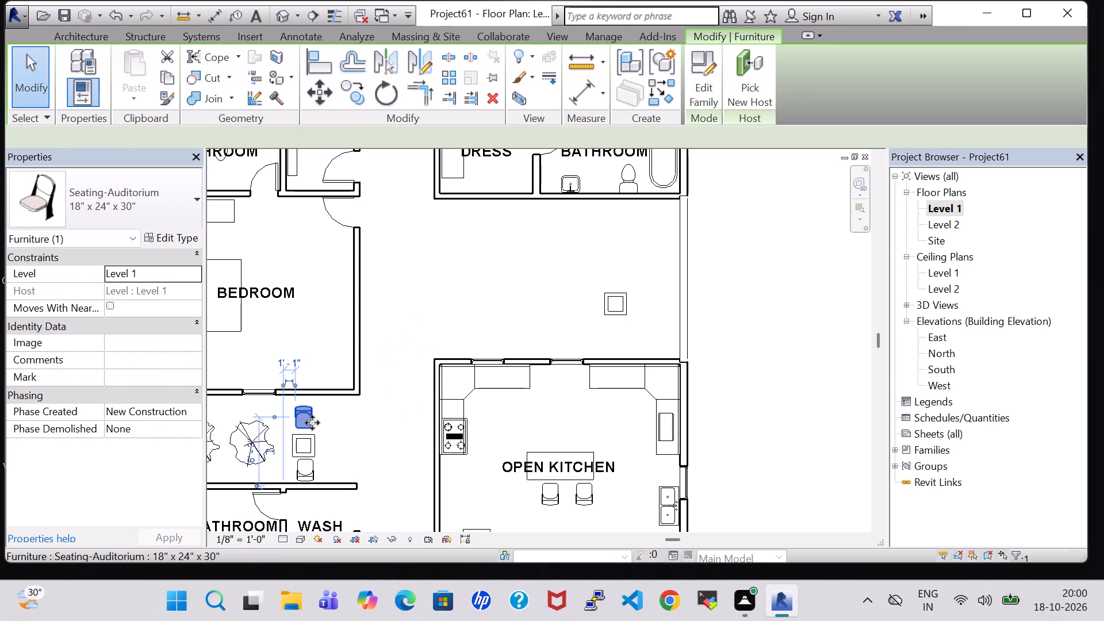
right_click(312, 423)
left_click(390, 156)
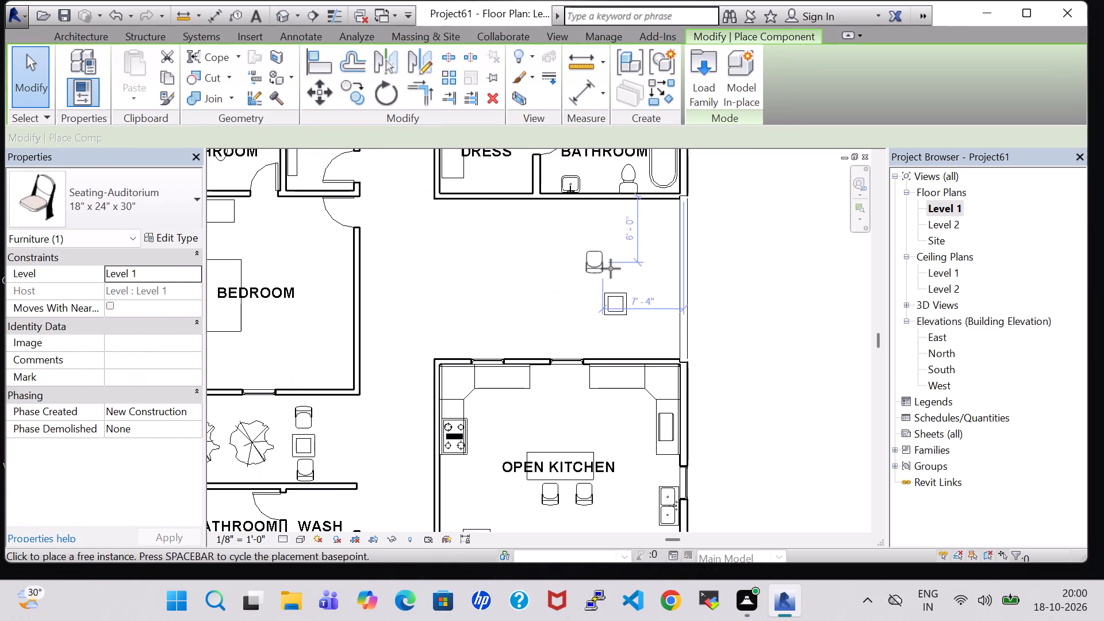
left_click(615, 274)
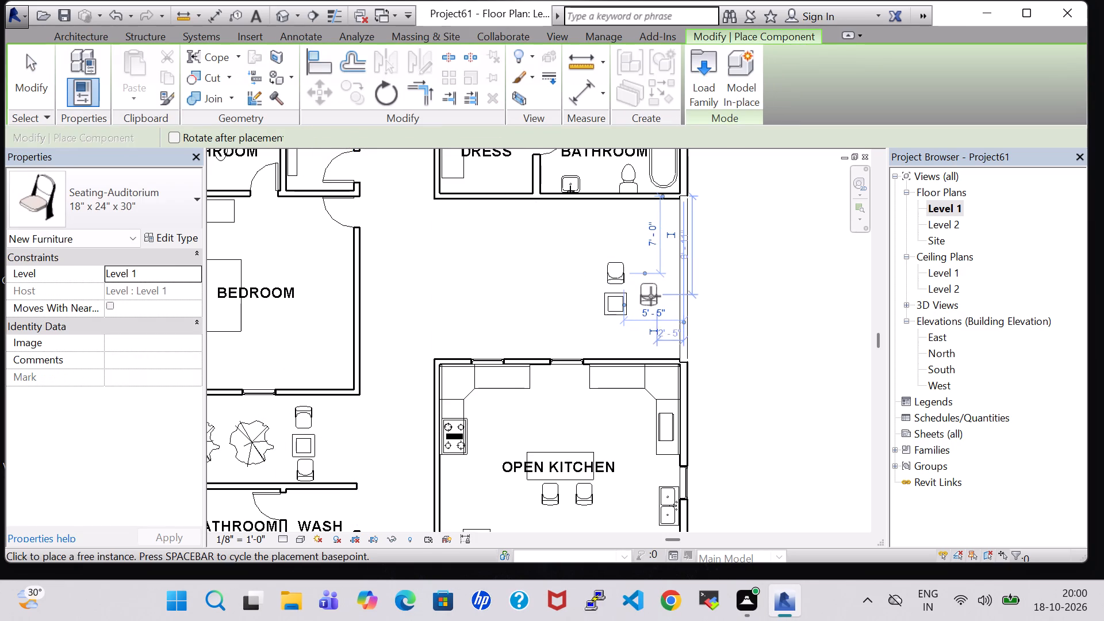
Rotate the next Seating-Auditorium chair and place it south of the new table, about 12'-3" from the bathroom wall.
key("space")
key("space")
key("space")
key("space")
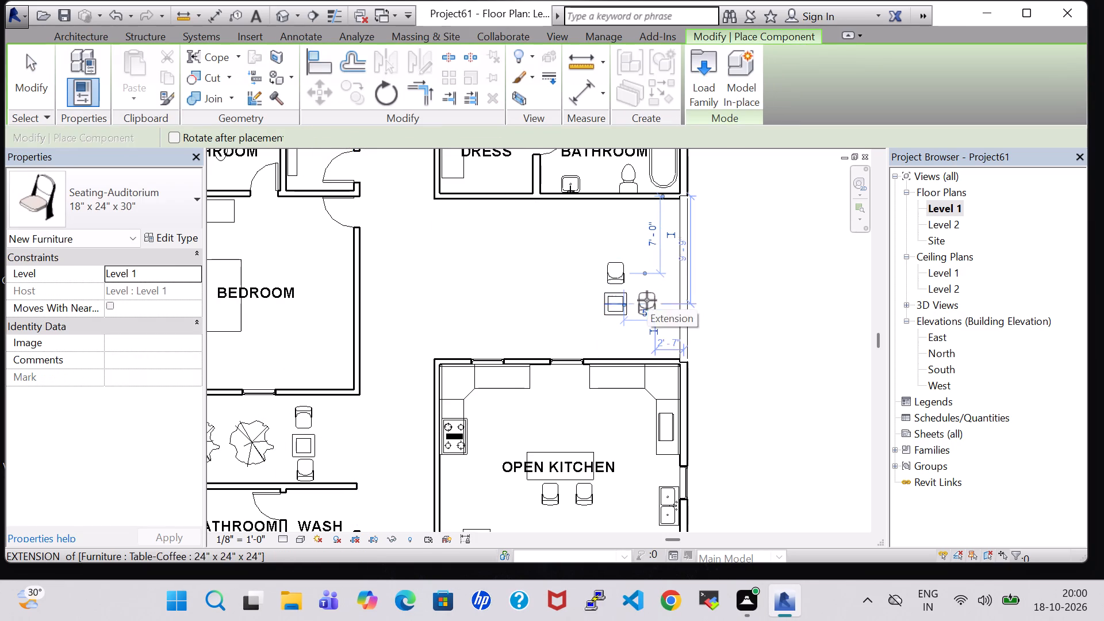
key("space")
left_click(646, 305)
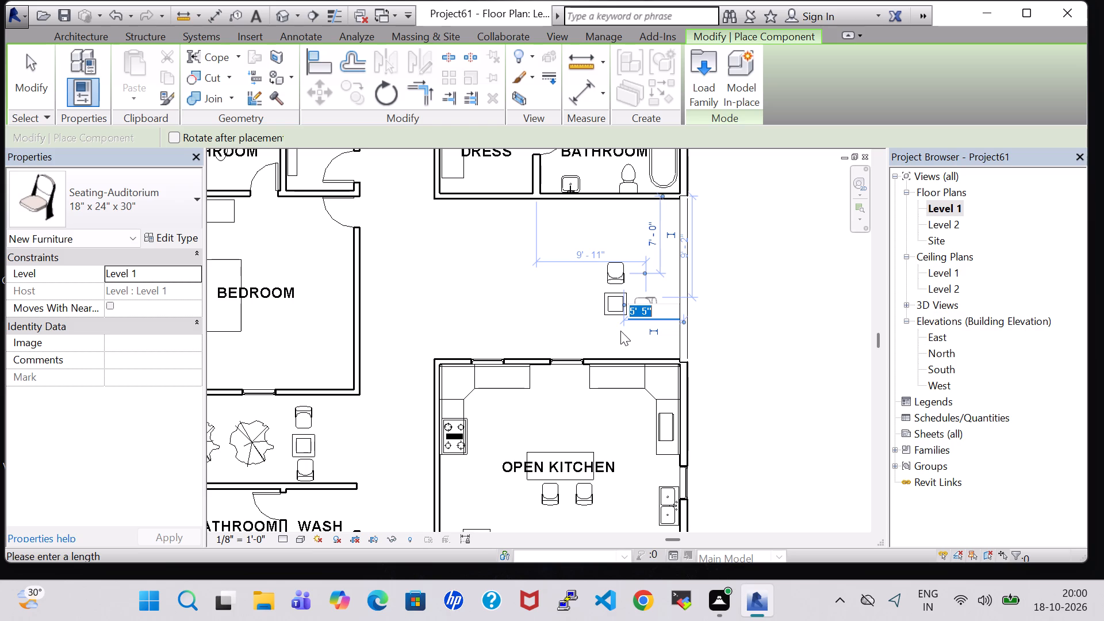
key("Escape")
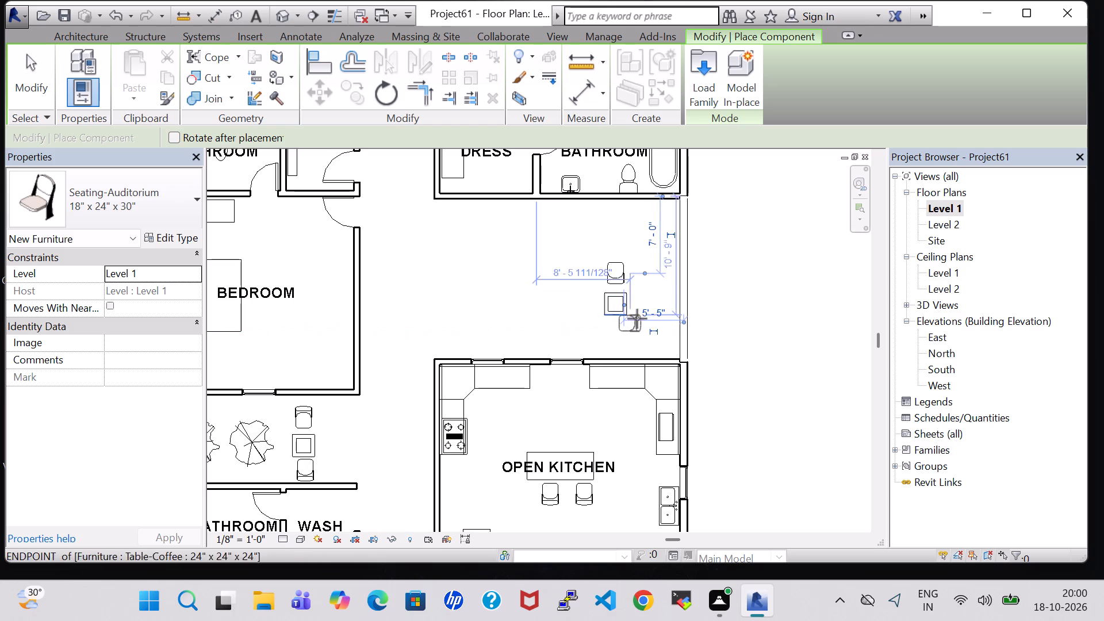
left_click(642, 305)
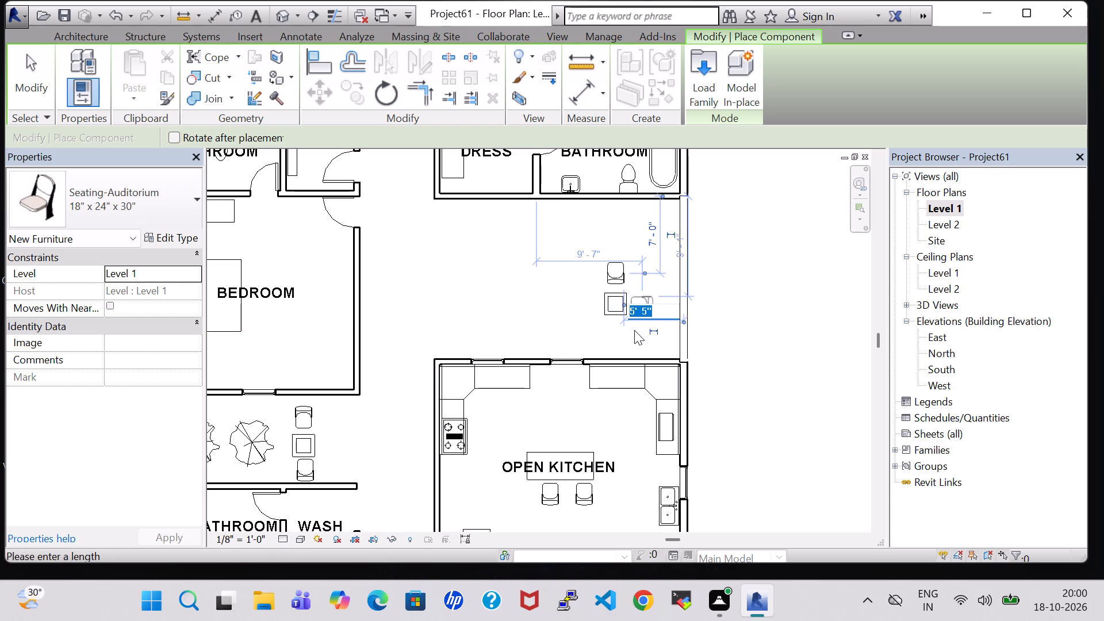
key("Return")
left_click(614, 340)
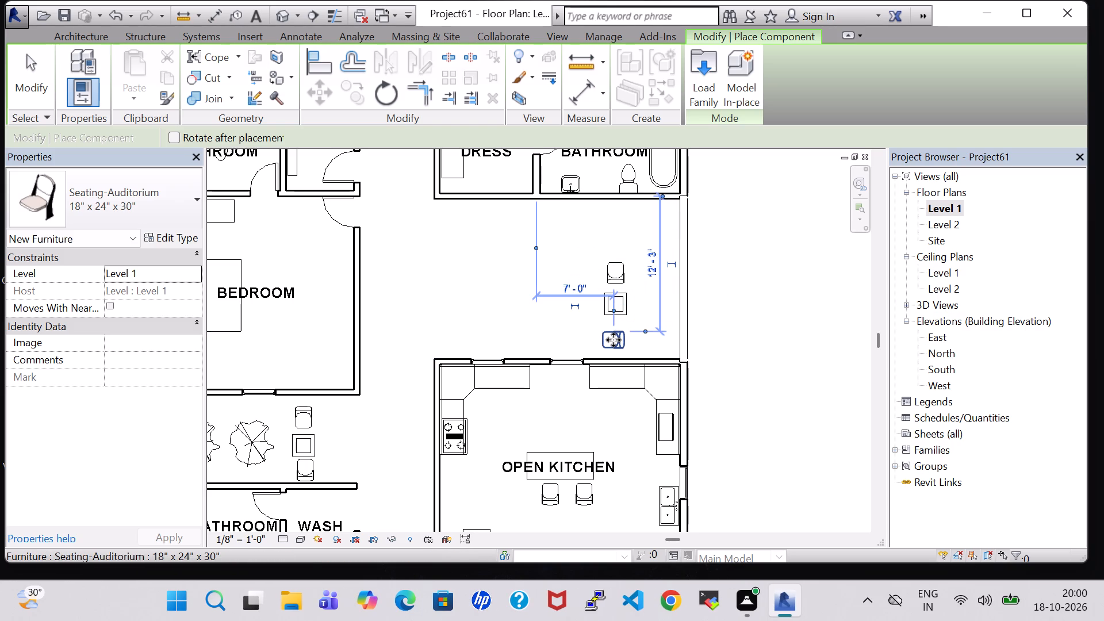
Rotate the Seating-Auditorium chair again and place one on the east side and one on the west side of the new table.
key("space")
left_click(645, 301)
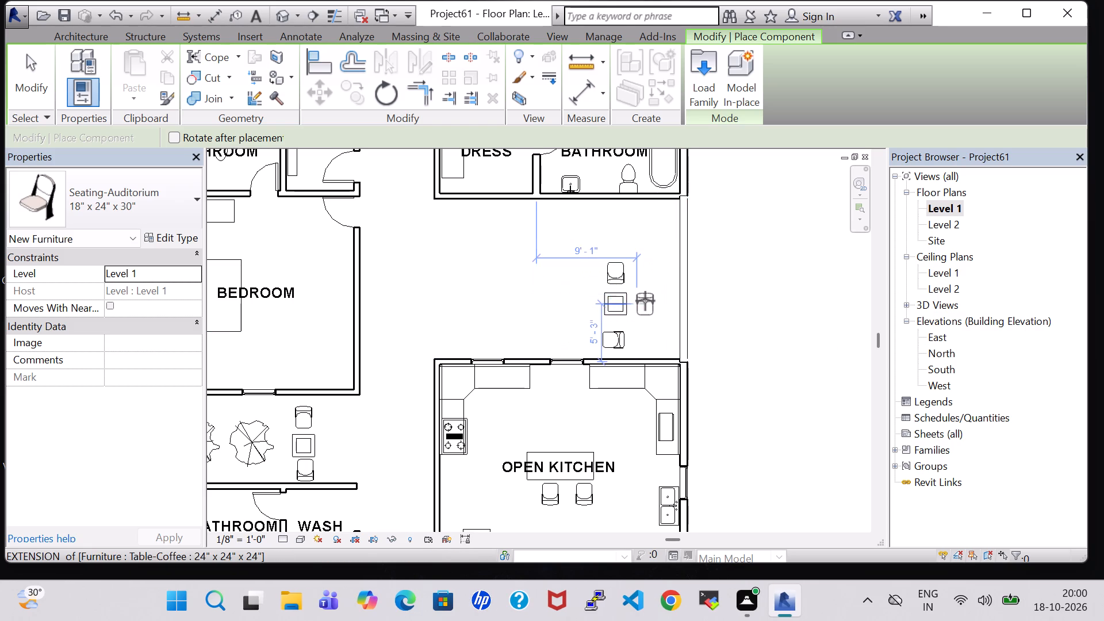
left_click(584, 301)
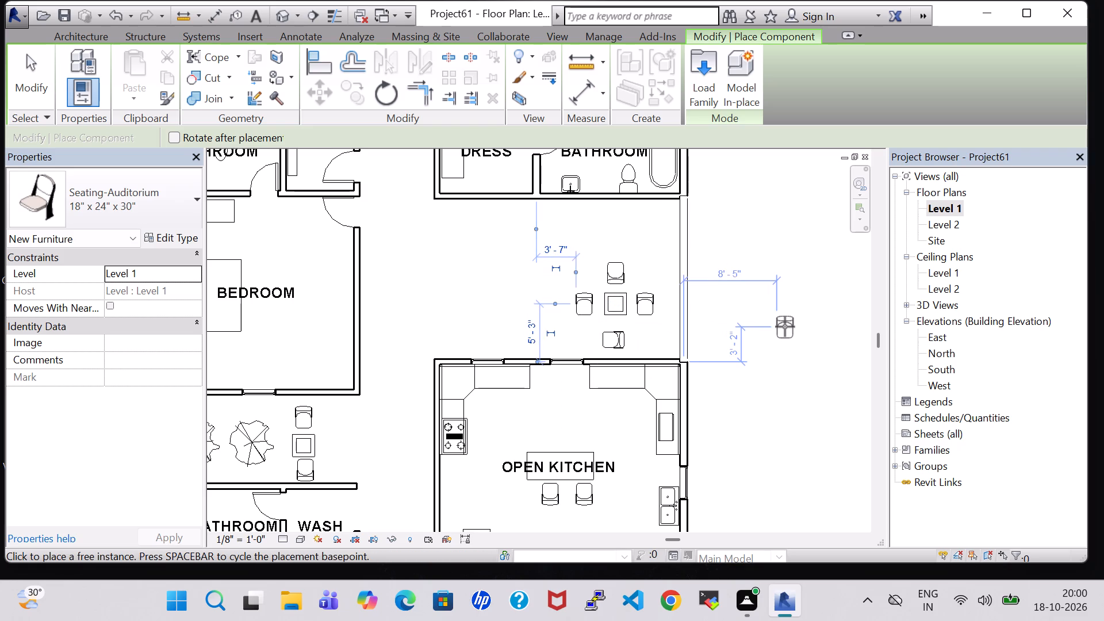
key("Escape")
key("Escape")
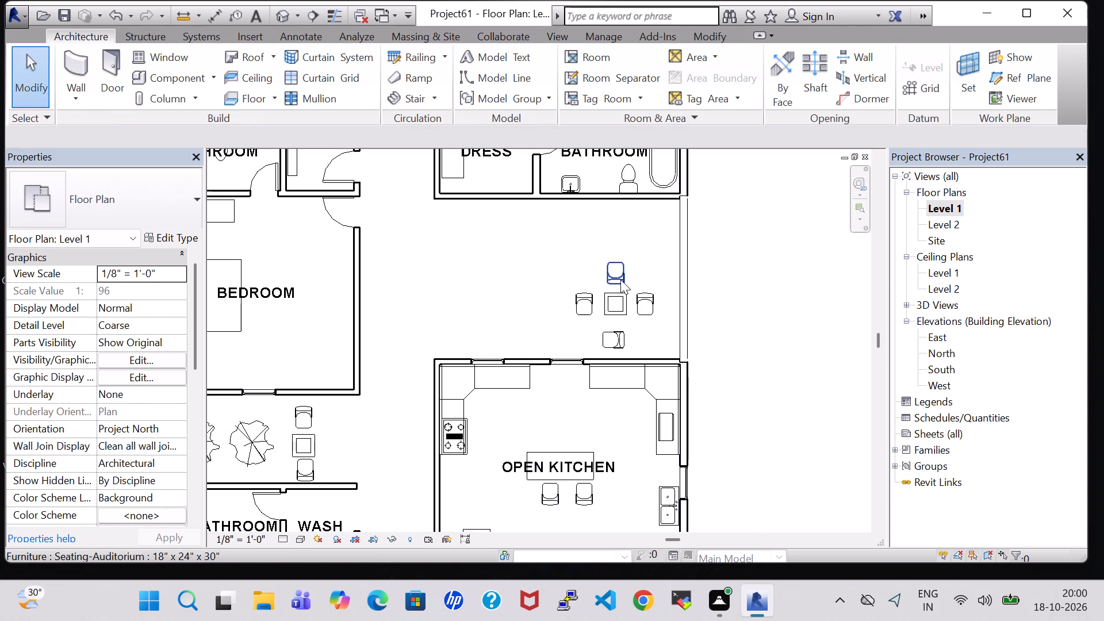
In the 3D view, rotate the chairs on the west and south sides of the new coffee table to face it.
left_click(620, 279)
left_click(275, 19)
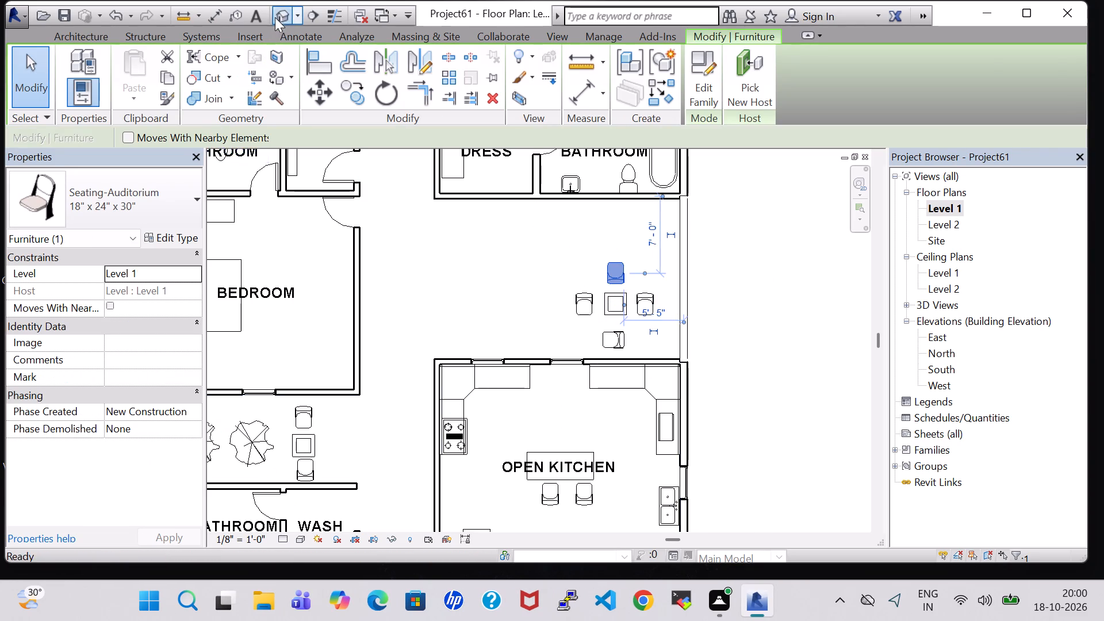
scroll(538, 278, "down", 4)
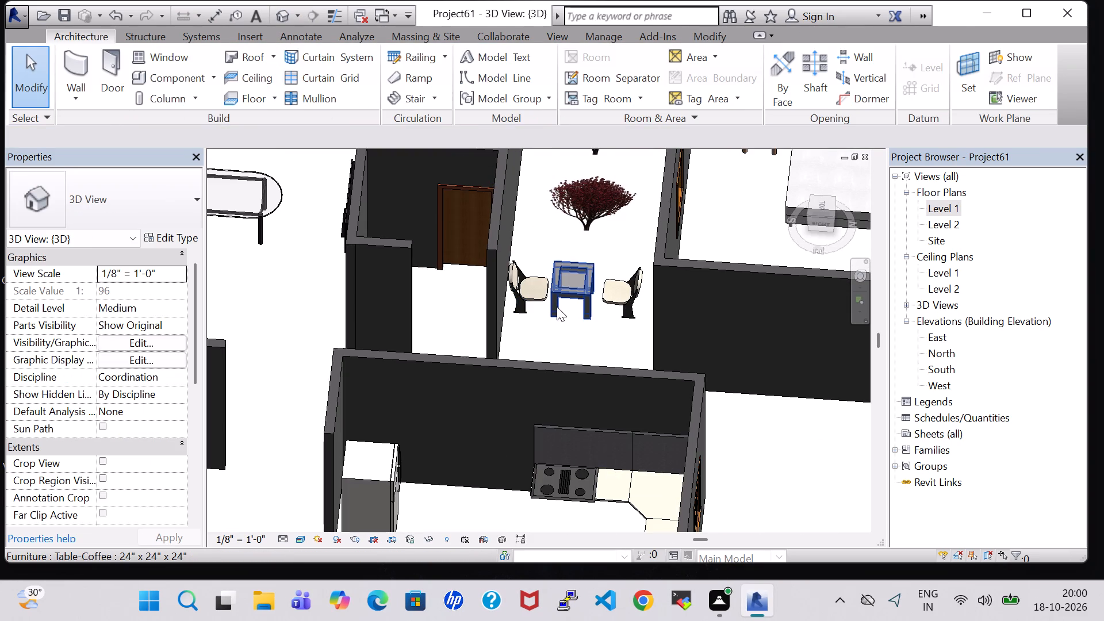
middle_click_drag(562, 324, 573, 423, "shift")
middle_click_drag(520, 278, 734, 310)
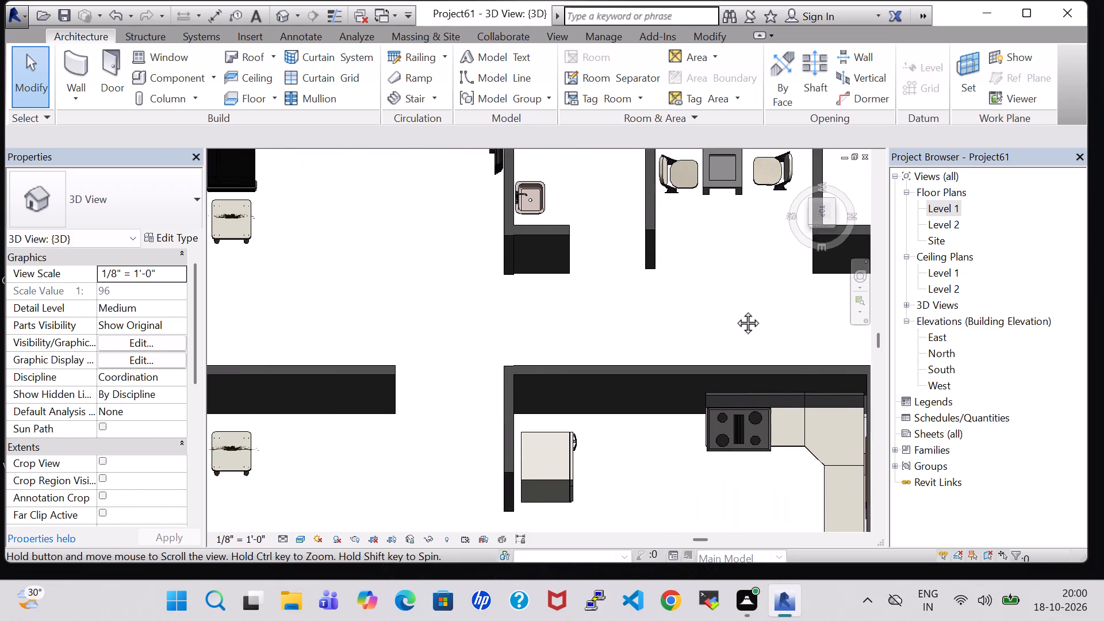
scroll(485, 287, "down", 2)
middle_click_drag(424, 421, 461, 286)
middle_click_drag(464, 285, 481, 344)
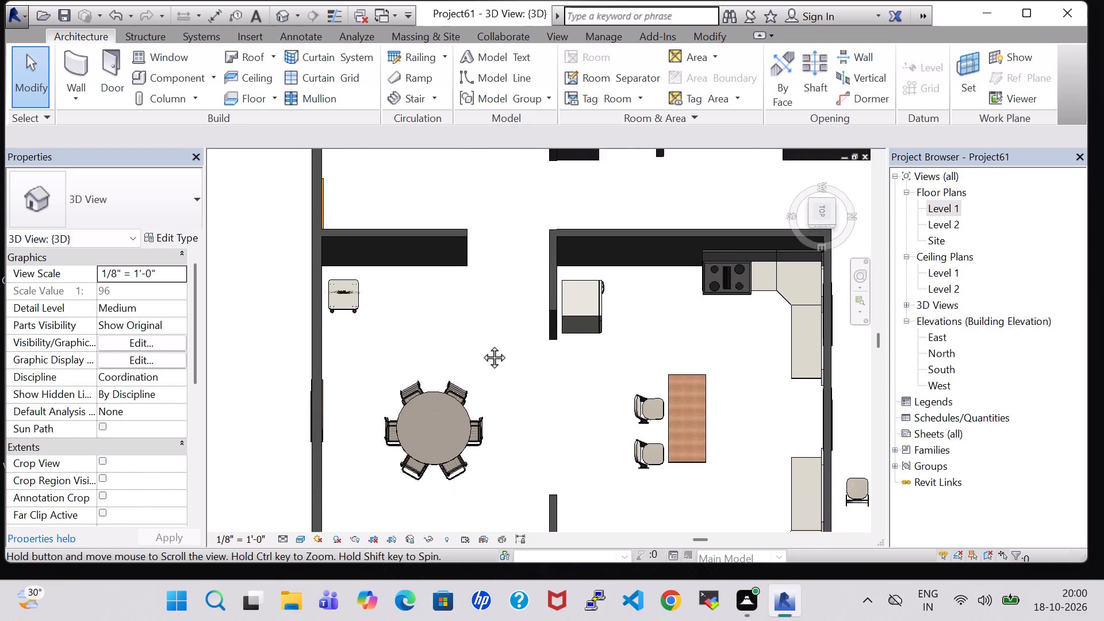
middle_click_drag(481, 344, 504, 175)
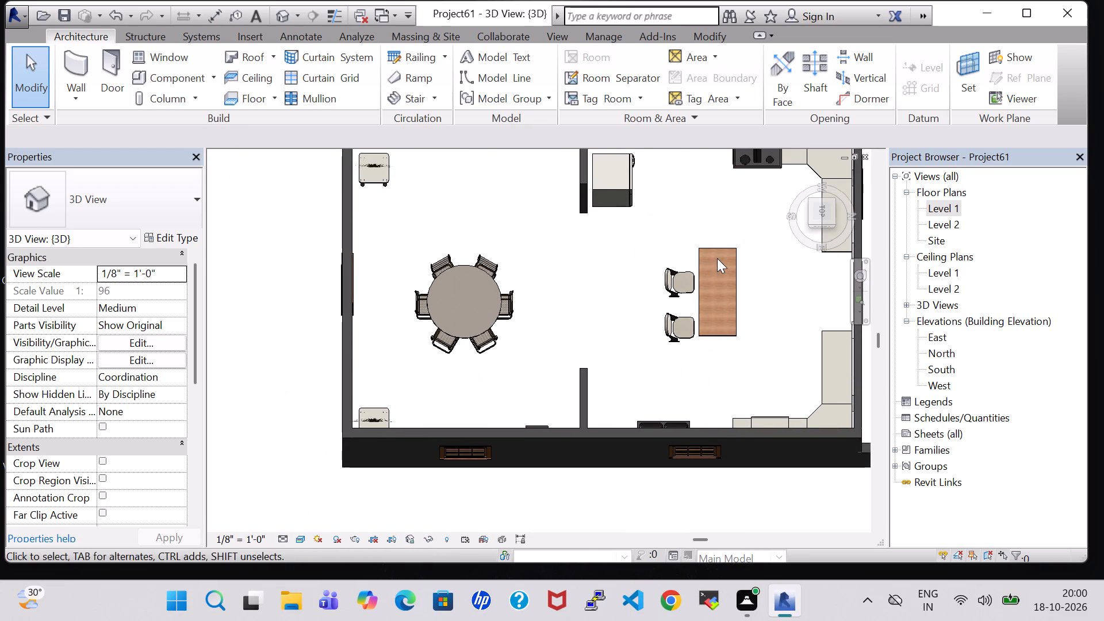
middle_click_drag(753, 239, 495, 389)
scroll(497, 385, "down", 4)
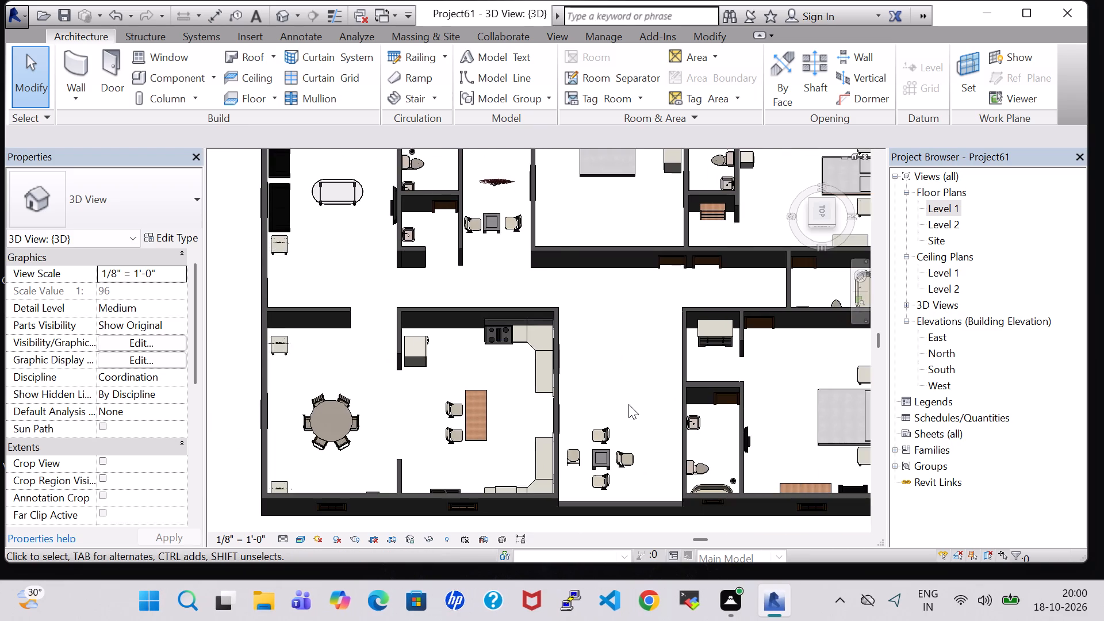
scroll(628, 404, "up", 2)
left_click(600, 437)
key("space")
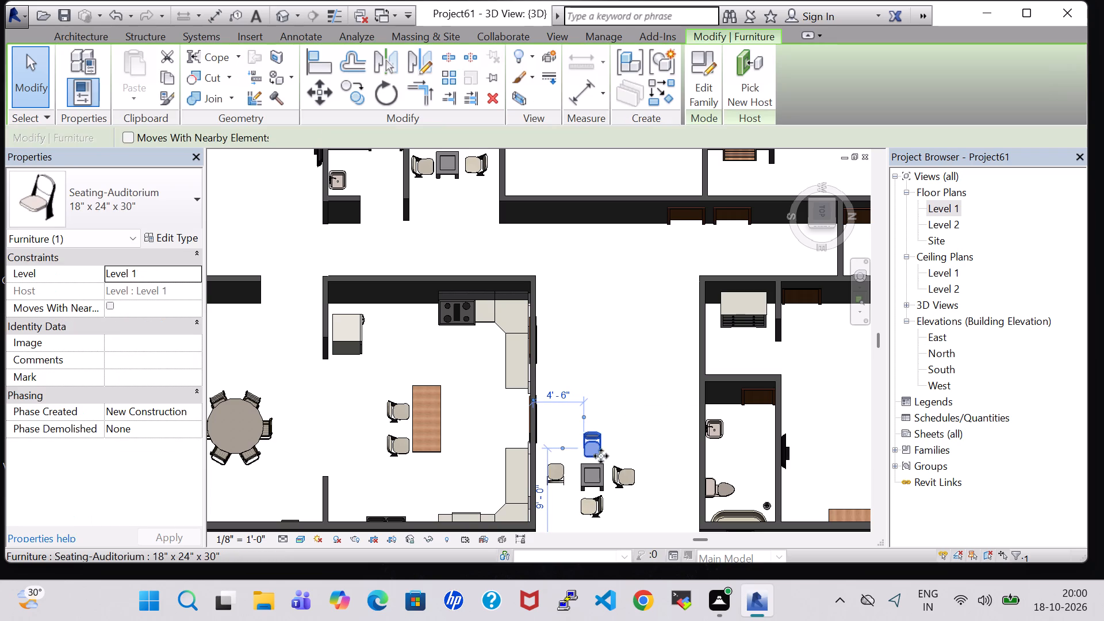
left_click(562, 477)
key("space")
key("space")
key("space")
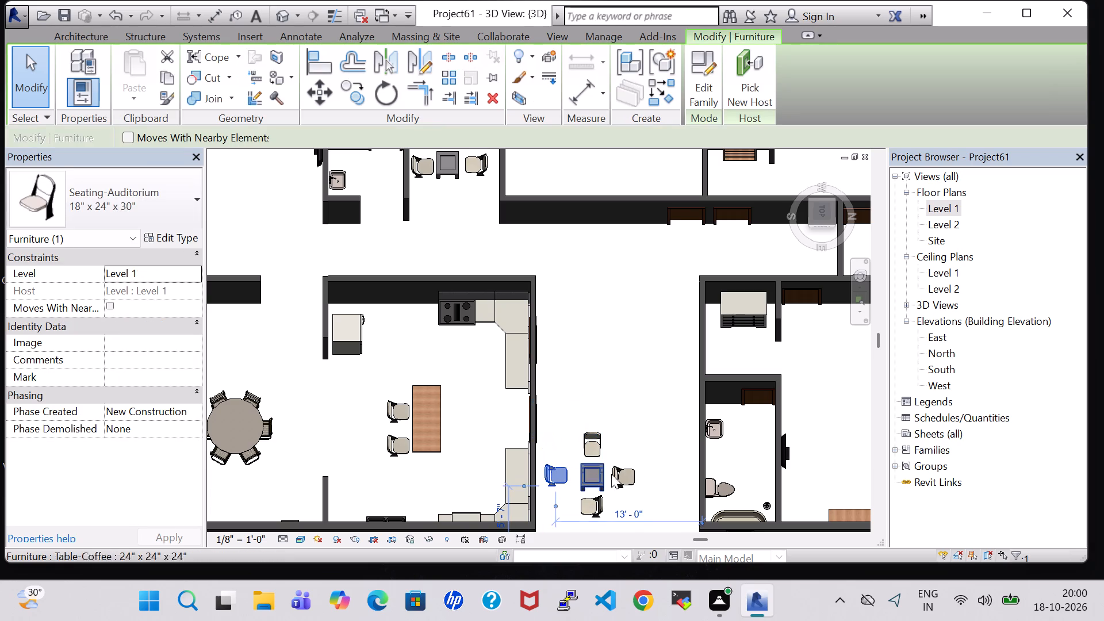
Rotate the chairs on the north and east sides of the new coffee table to face it.
left_click(623, 477)
key("space")
key("space")
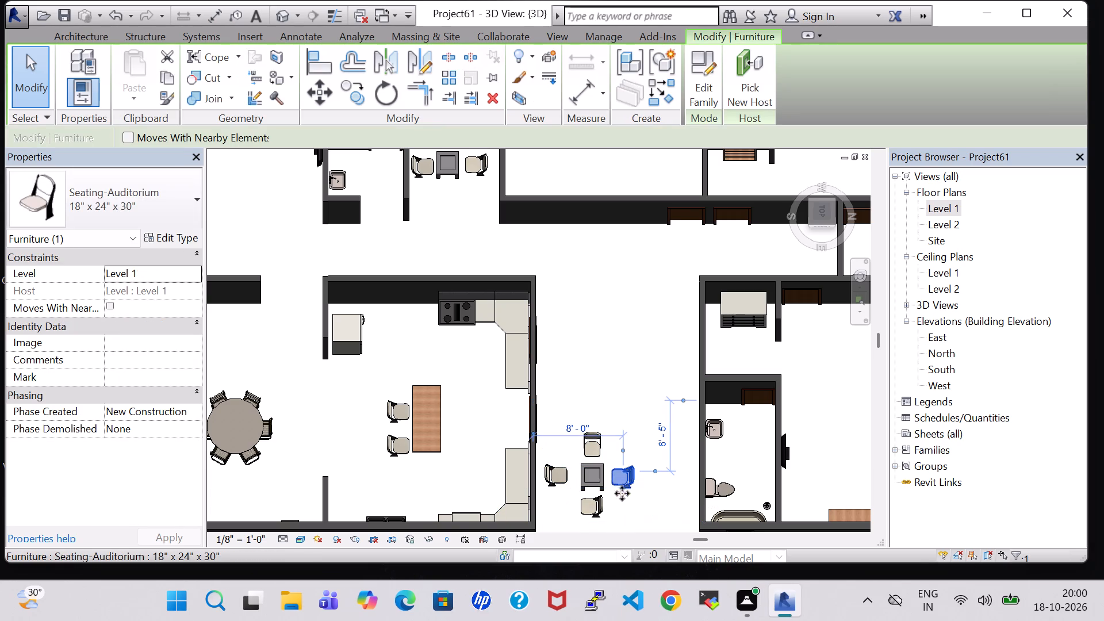
left_click(599, 501)
key("space")
key("space")
key("space")
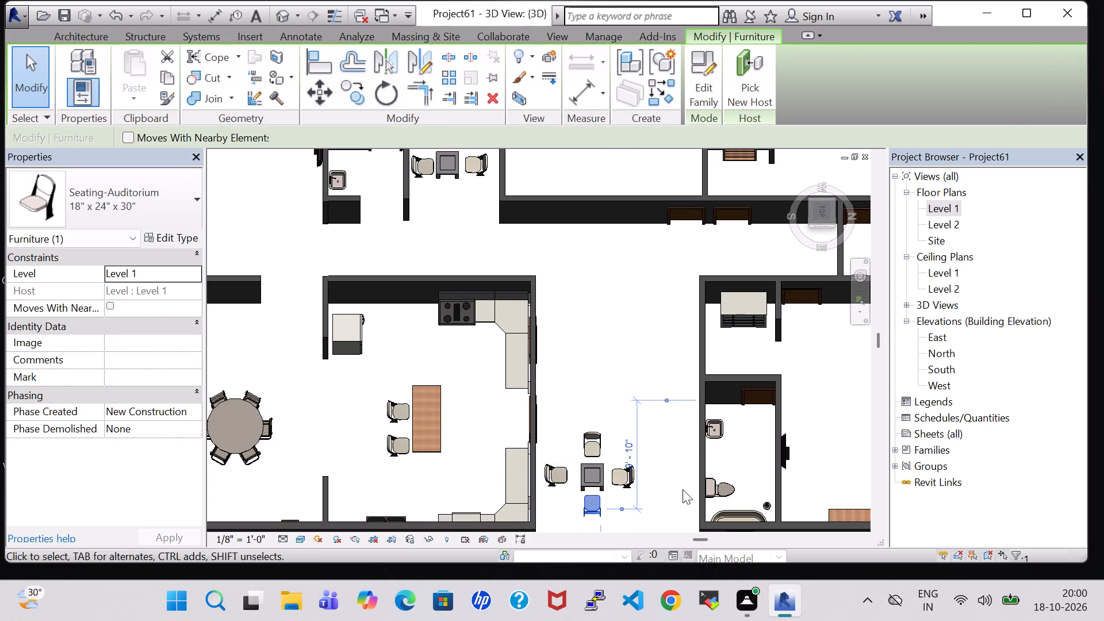
left_click(666, 476)
Nudge the coffee table north of the kitchen slightly west and slightly south between its four chairs.
scroll(638, 485, "up", 3)
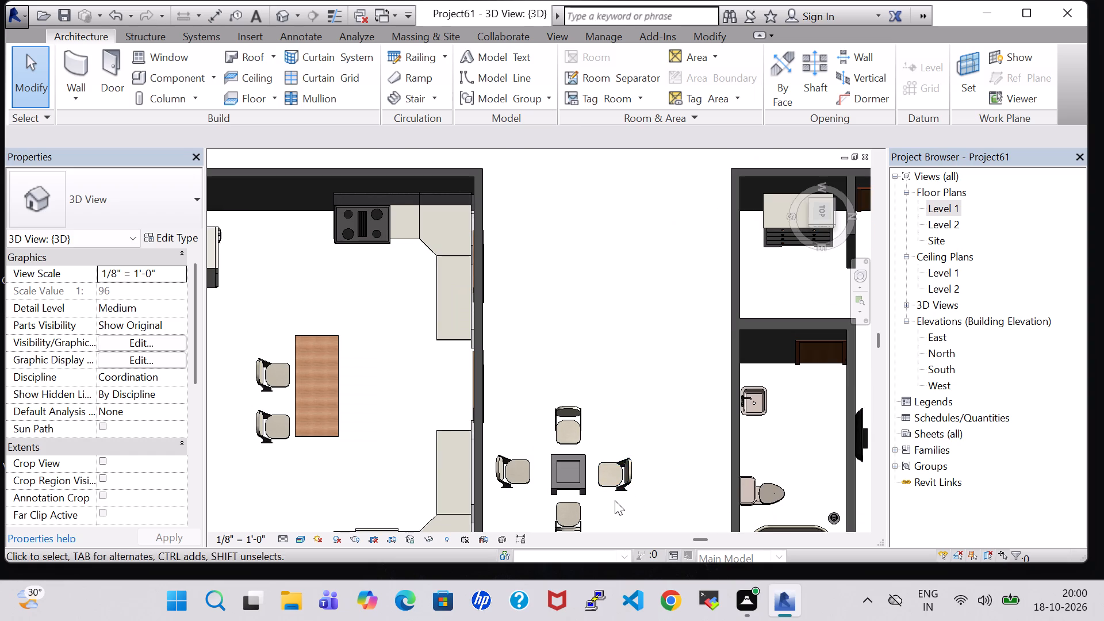
left_click(574, 482)
key("Up")
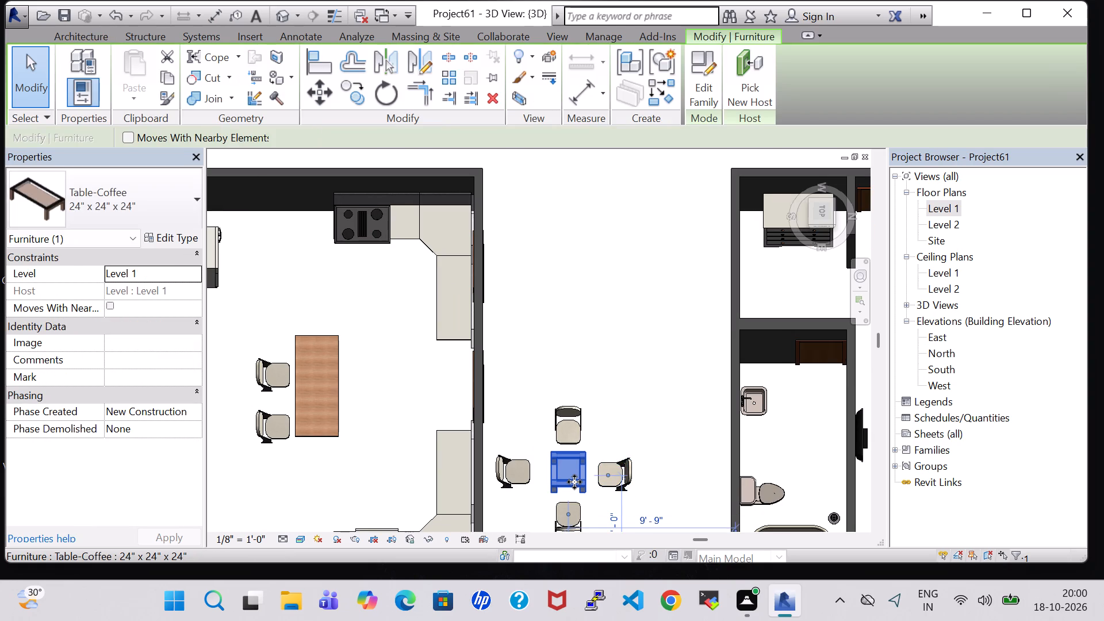
key("Left")
left_click(651, 412)
On the Level 1 plan, create four similar Honey Myrtle - 4.5' plants north of the kitchen, two west of the seating and two near the bathroom wall.
double_click(954, 208)
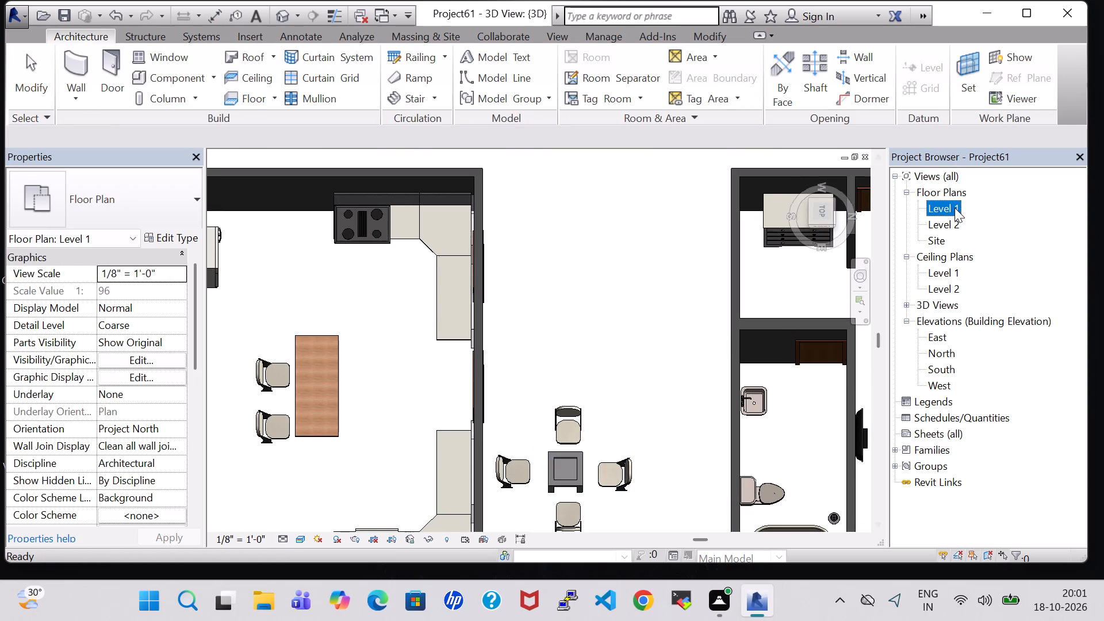
scroll(837, 274, "down", 3)
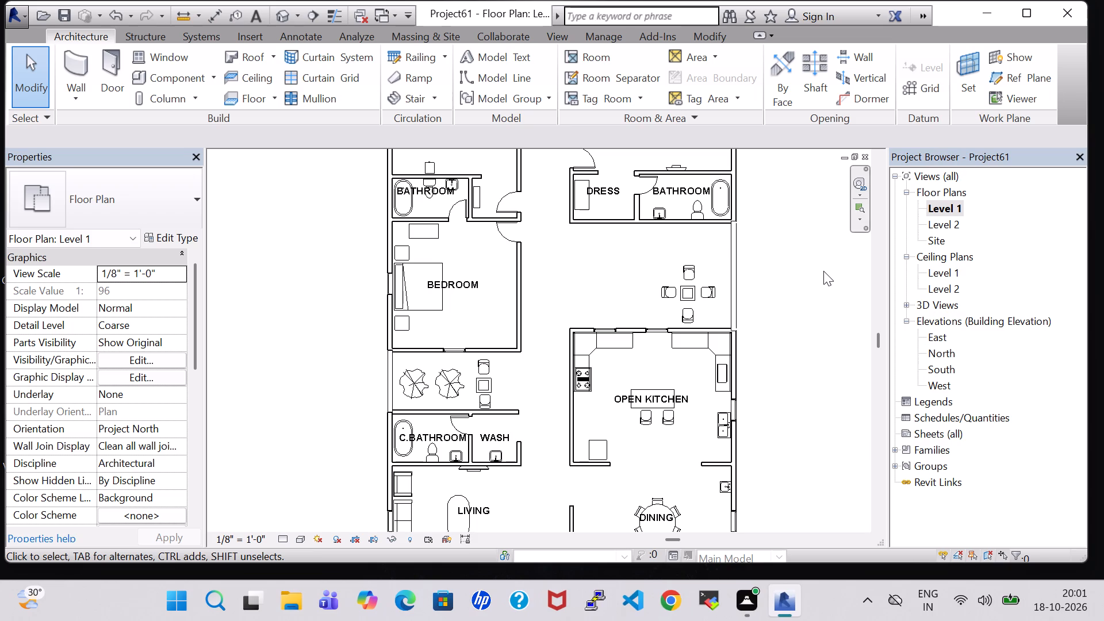
left_click(442, 379)
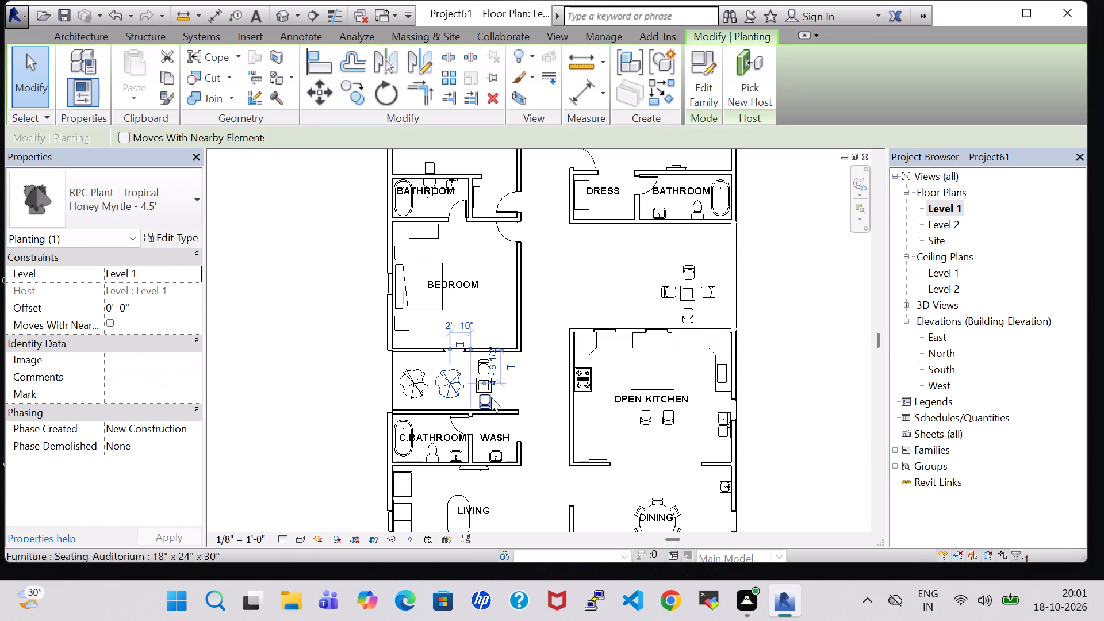
right_click(443, 384)
left_click(531, 309)
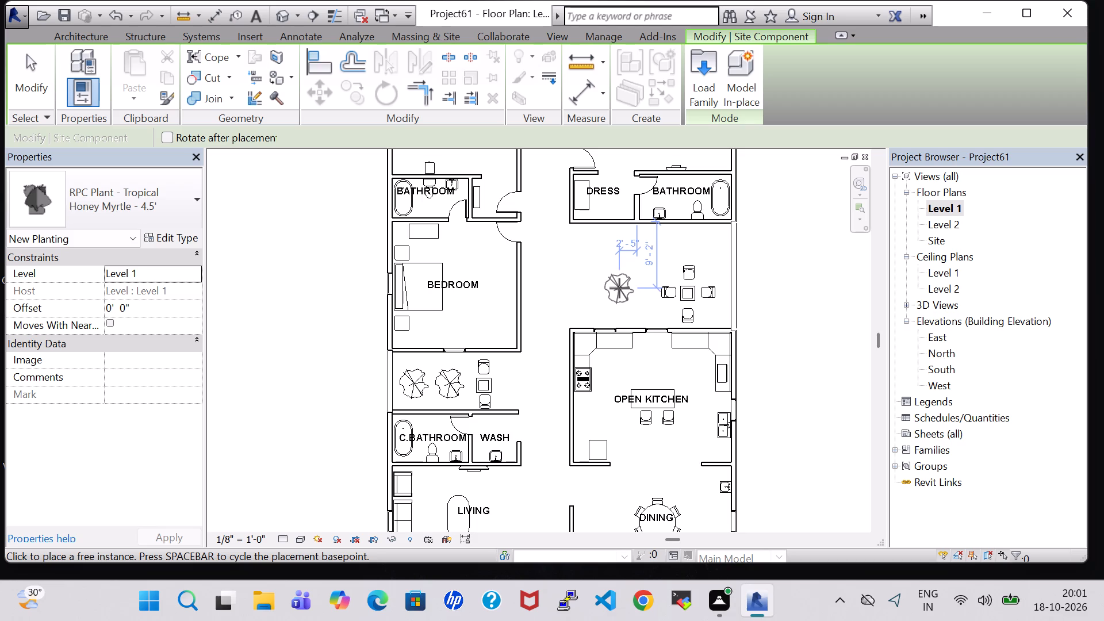
left_click(631, 301)
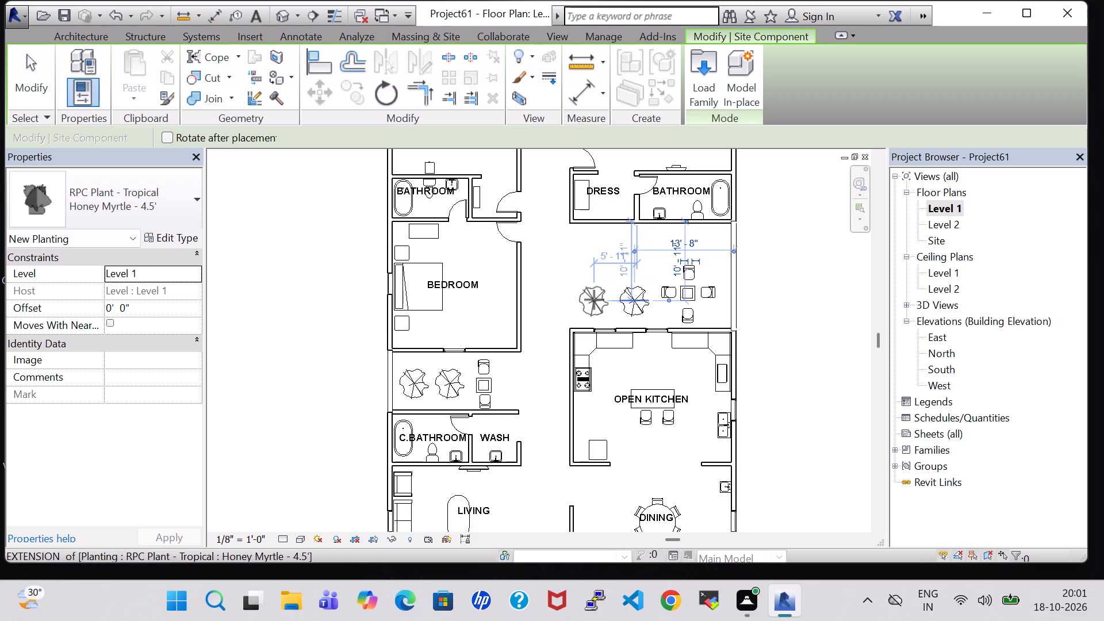
left_click(594, 300)
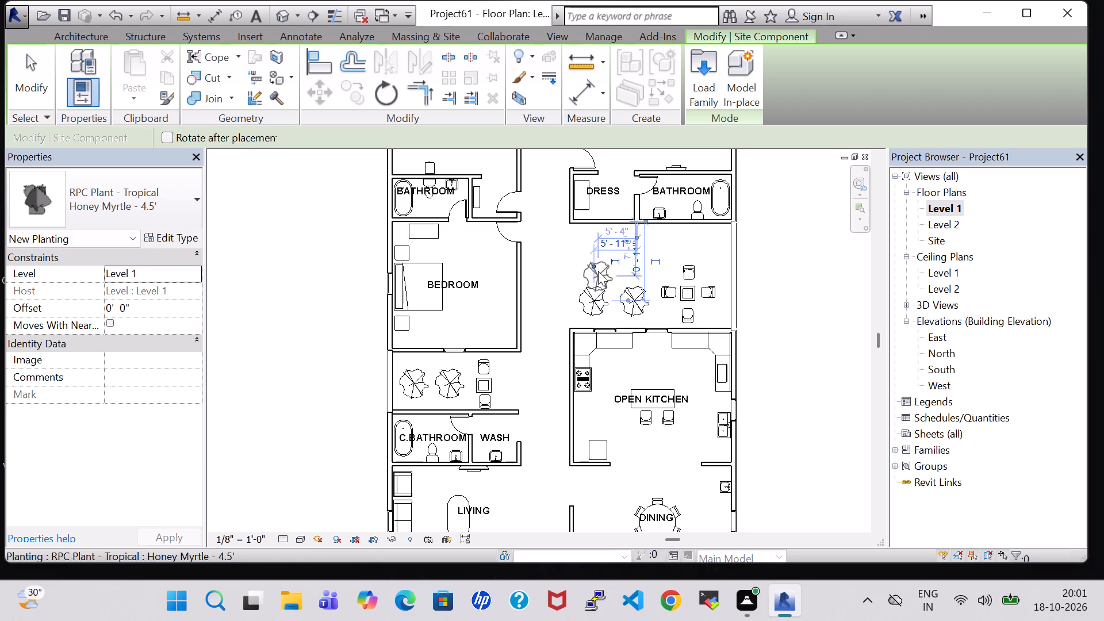
left_click(700, 248)
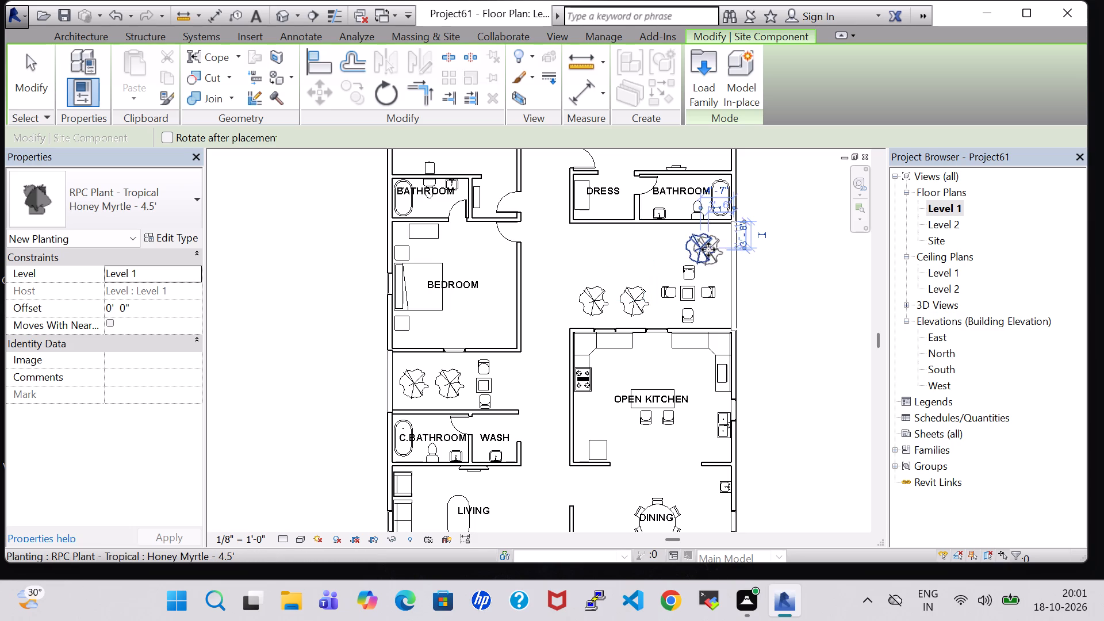
left_click(654, 243)
key("Escape")
key("Escape")
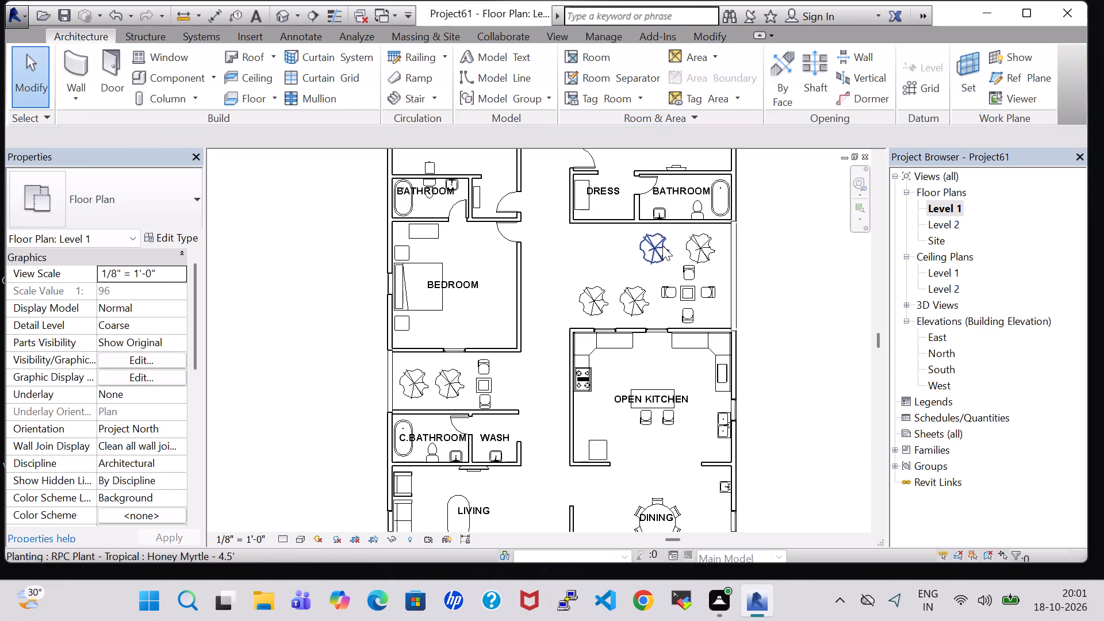
Change the two new plants near the bathroom wall to RPC Plant - Tropical Jungle Flame - 3'.
left_click(662, 246)
left_click(161, 214)
left_click(138, 316)
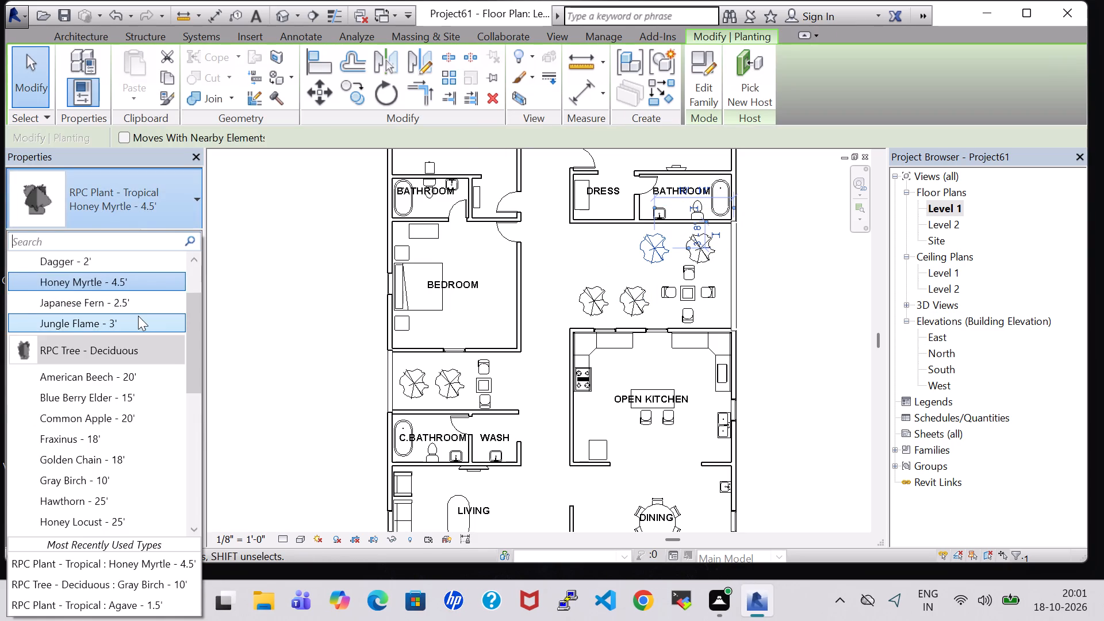
left_click(701, 250)
left_click(793, 280)
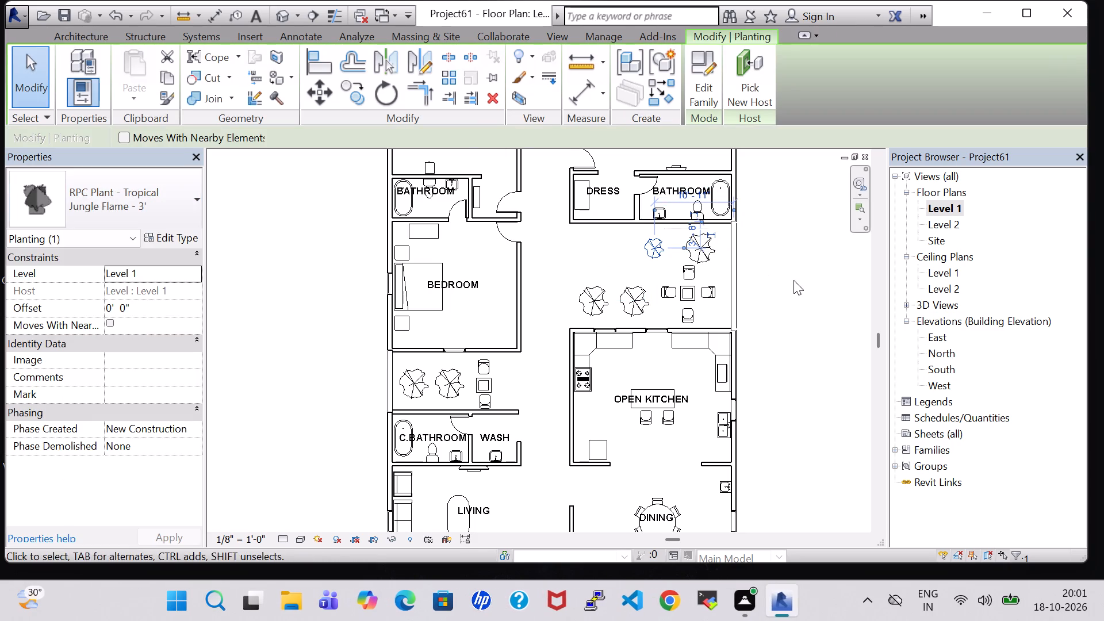
left_click(714, 261)
left_click(159, 206)
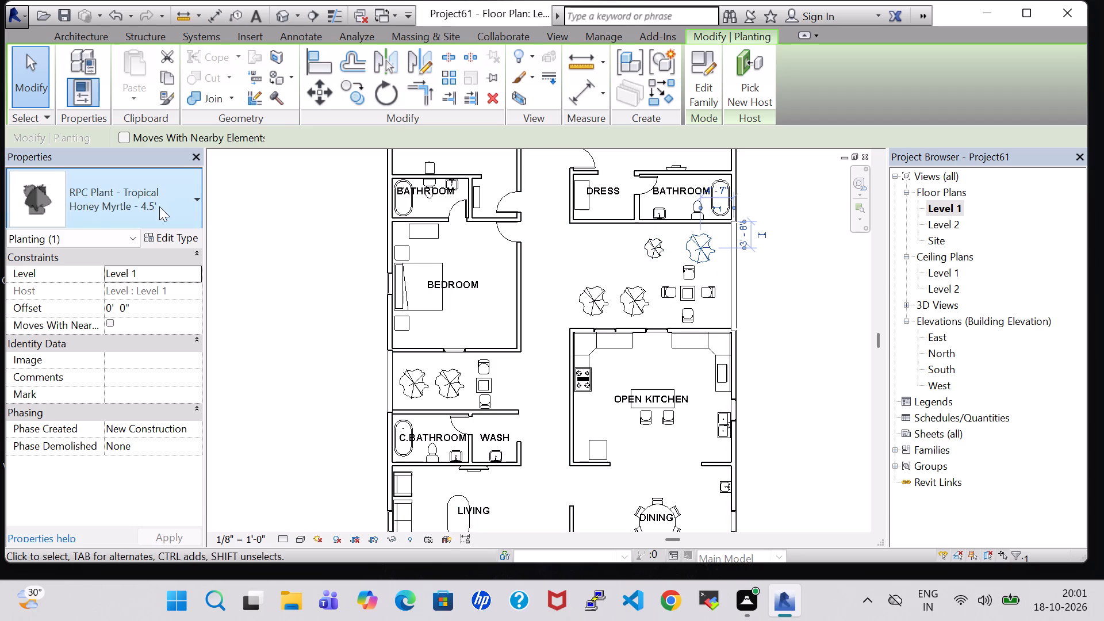
left_click(136, 316)
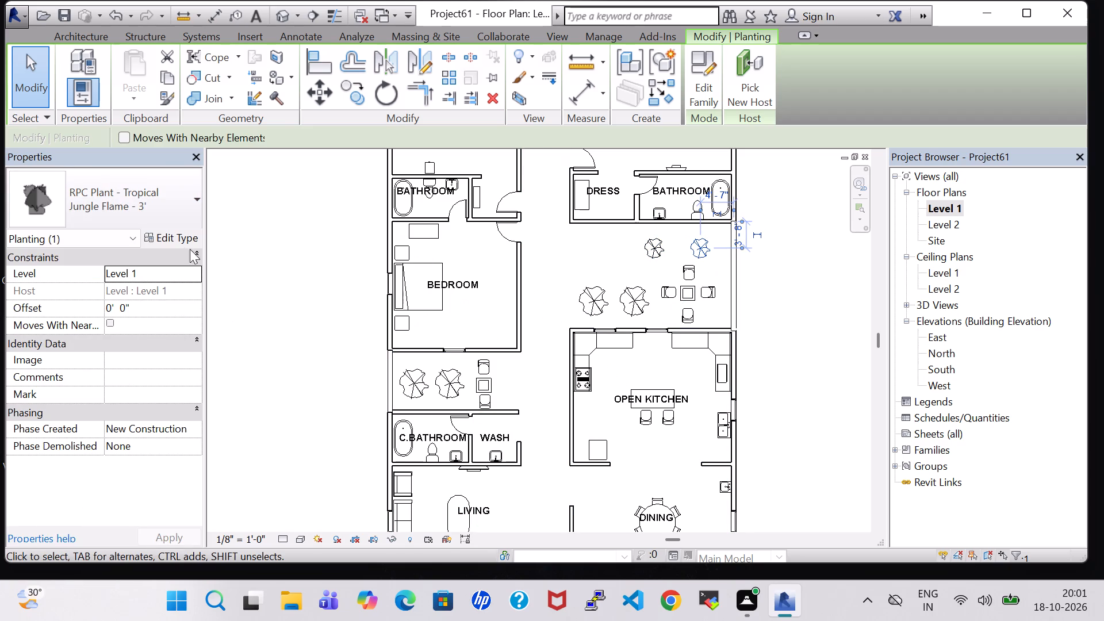
Create a similar Jungle Flame - 3' plant west of the other two, about 3'-8" south of the bathroom and dress wall.
left_click(655, 247)
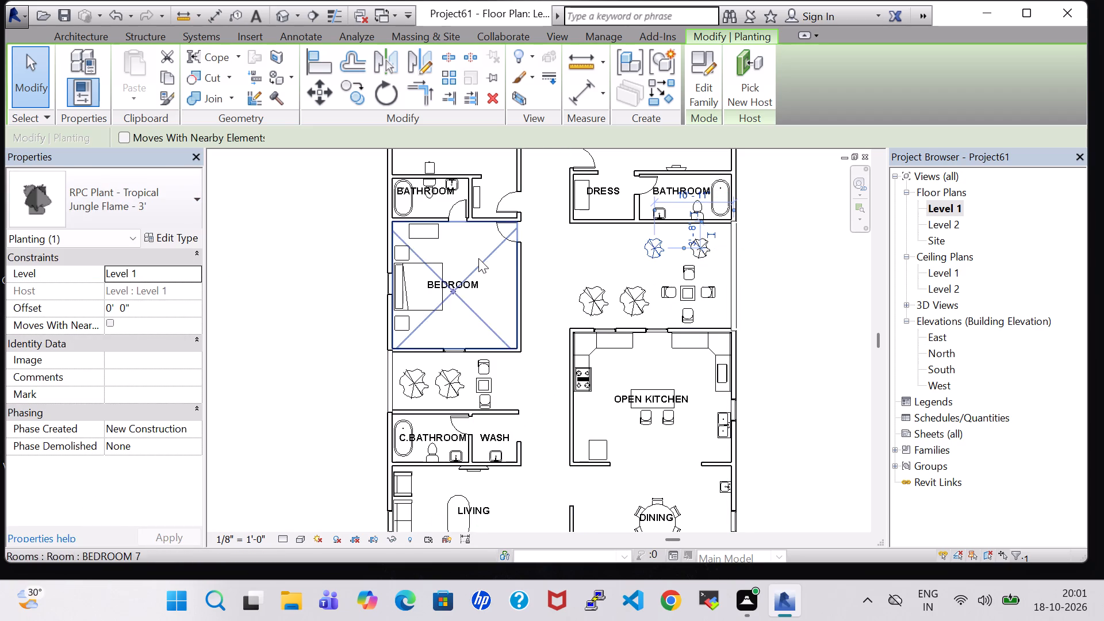
right_click(658, 243)
left_click(720, 301)
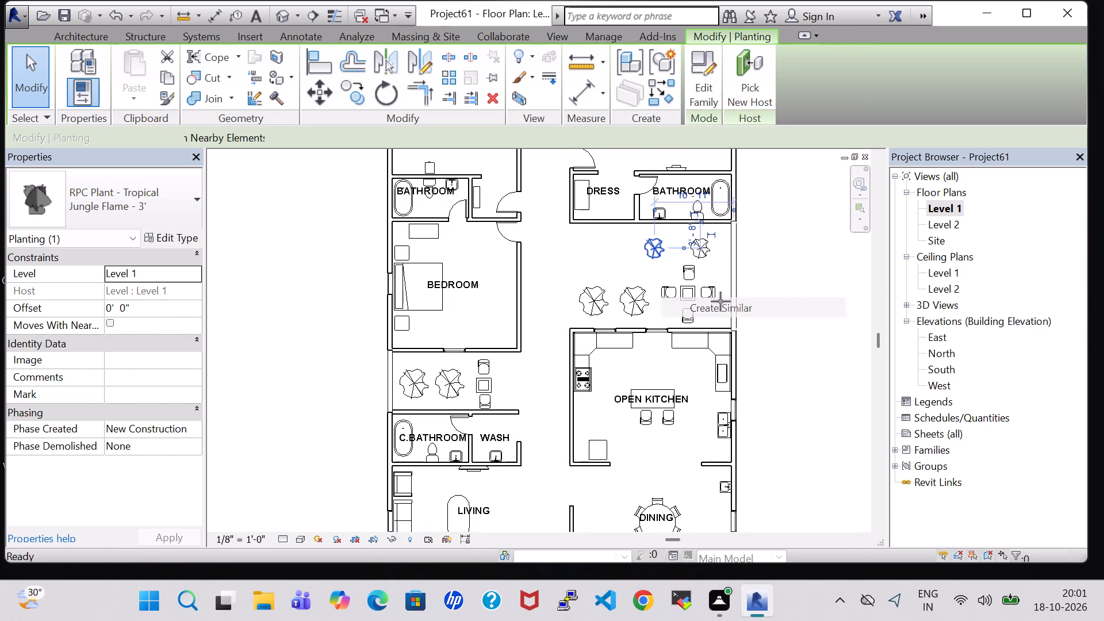
left_click(618, 251)
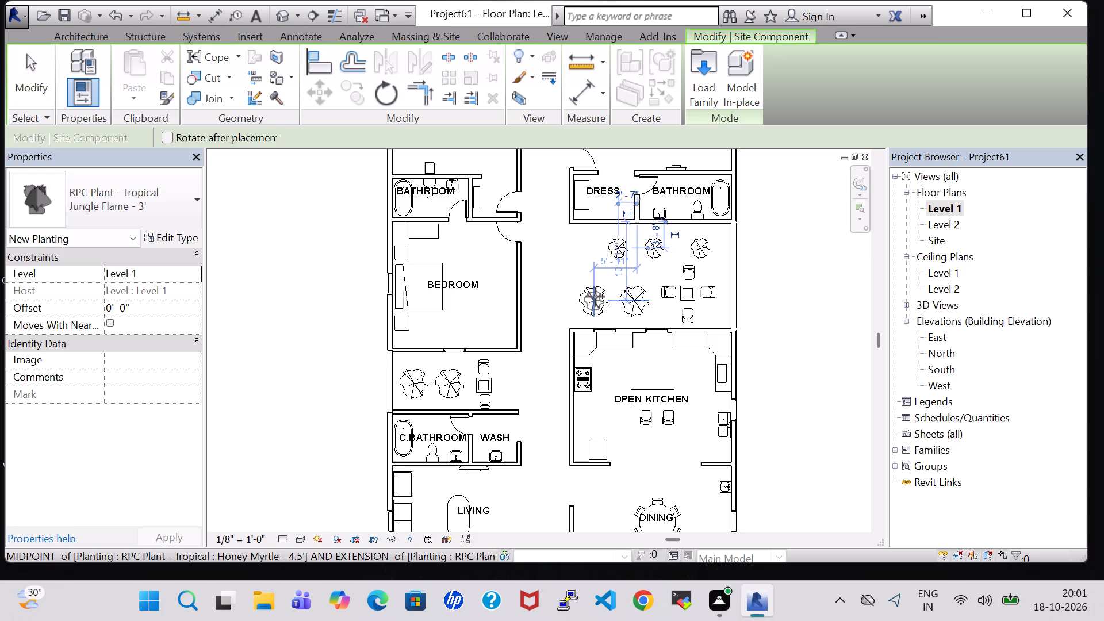
key("Escape")
key("Escape")
Change the westernmost Jungle Flame plant to RPC Plant - Tropical Crane Lily - 3'.
left_click(615, 247)
left_click(144, 186)
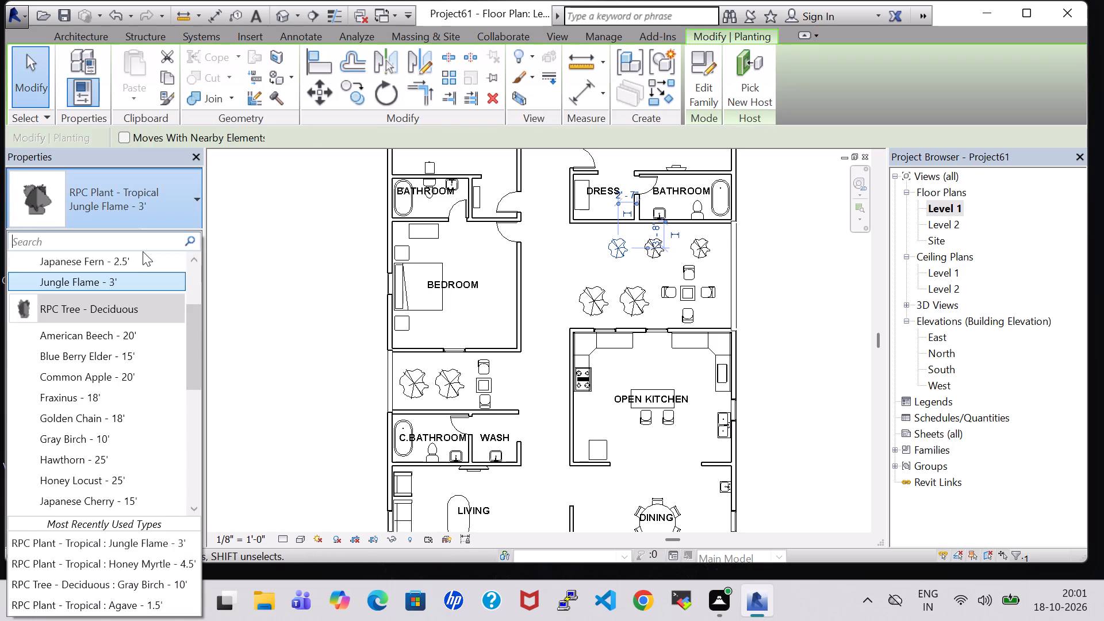
scroll(113, 285, "up", 1)
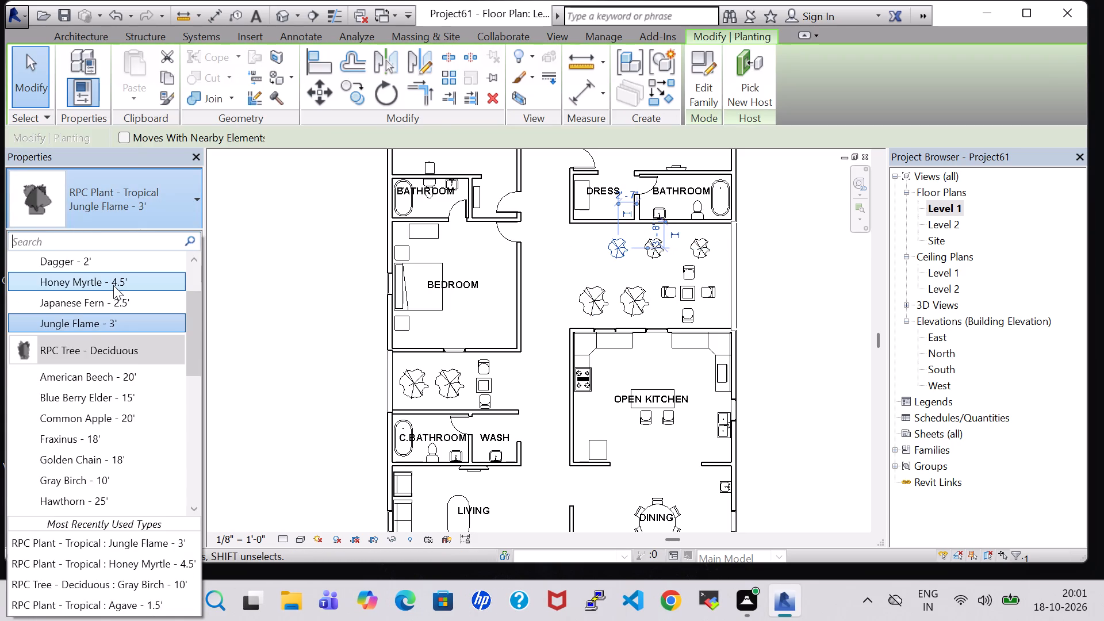
scroll(113, 285, "up", 1)
left_click(113, 285)
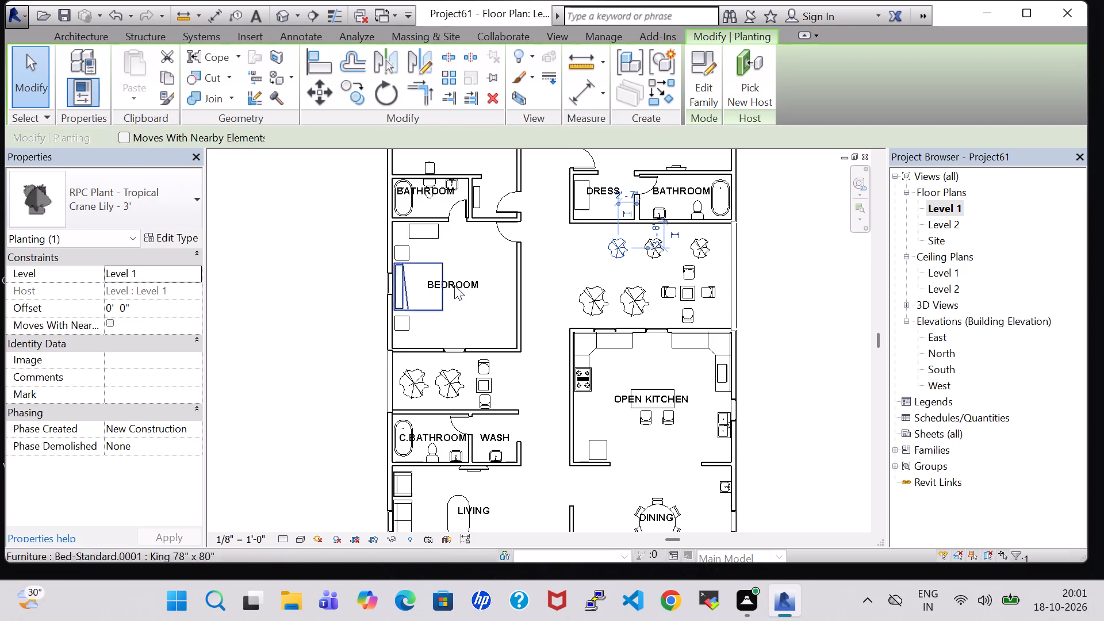
left_click(762, 274)
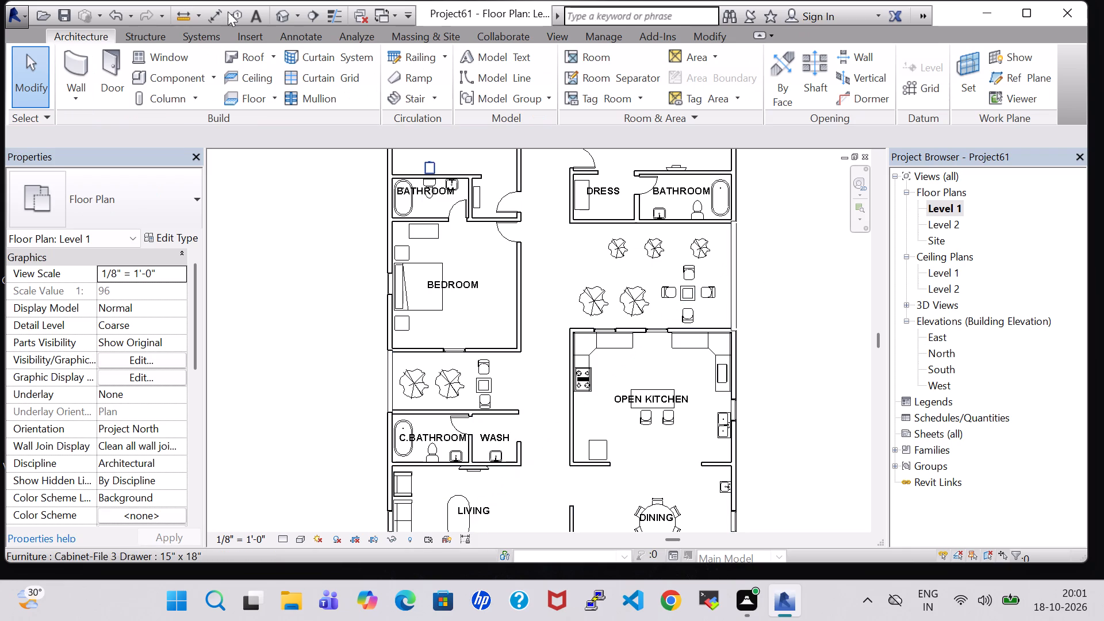
In the 3D view, delete the two Honey Myrtle - 4.5' plants west of the seating in the open space north of the kitchen.
left_click(279, 16)
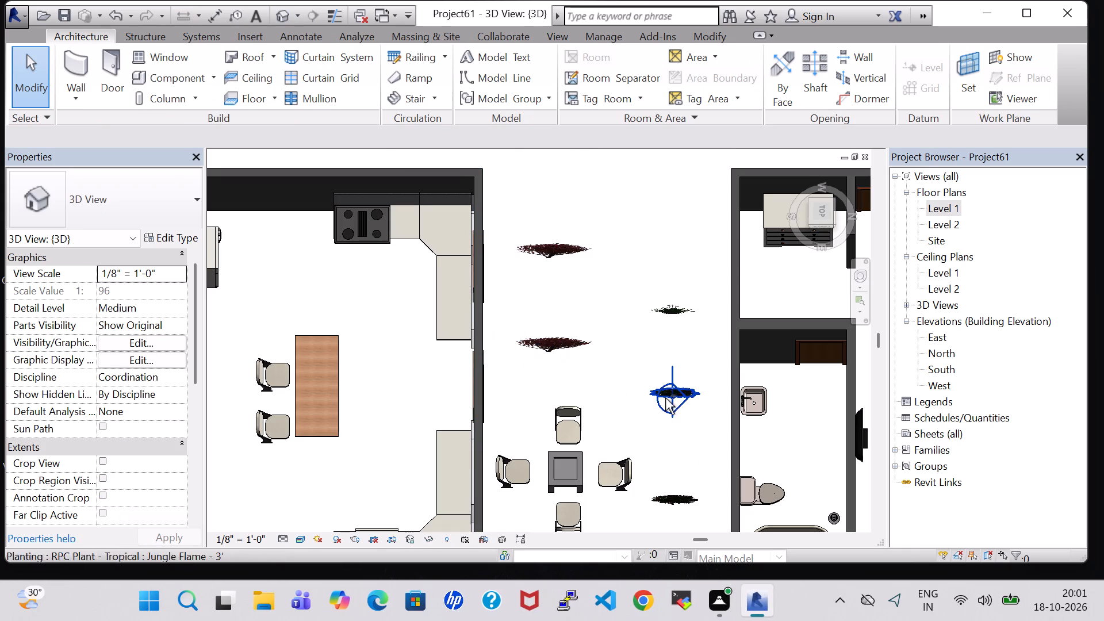
middle_click_drag(665, 398, 646, 286, "shift")
middle_click_drag(631, 394, 631, 319)
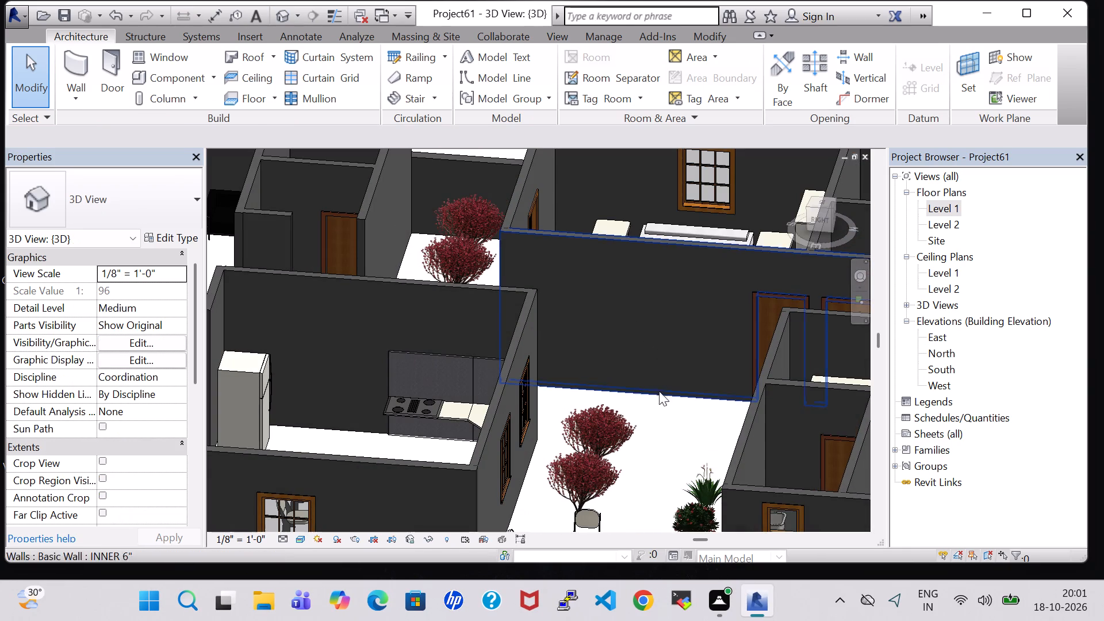
middle_click_drag(649, 434, 682, 301)
left_click(622, 303)
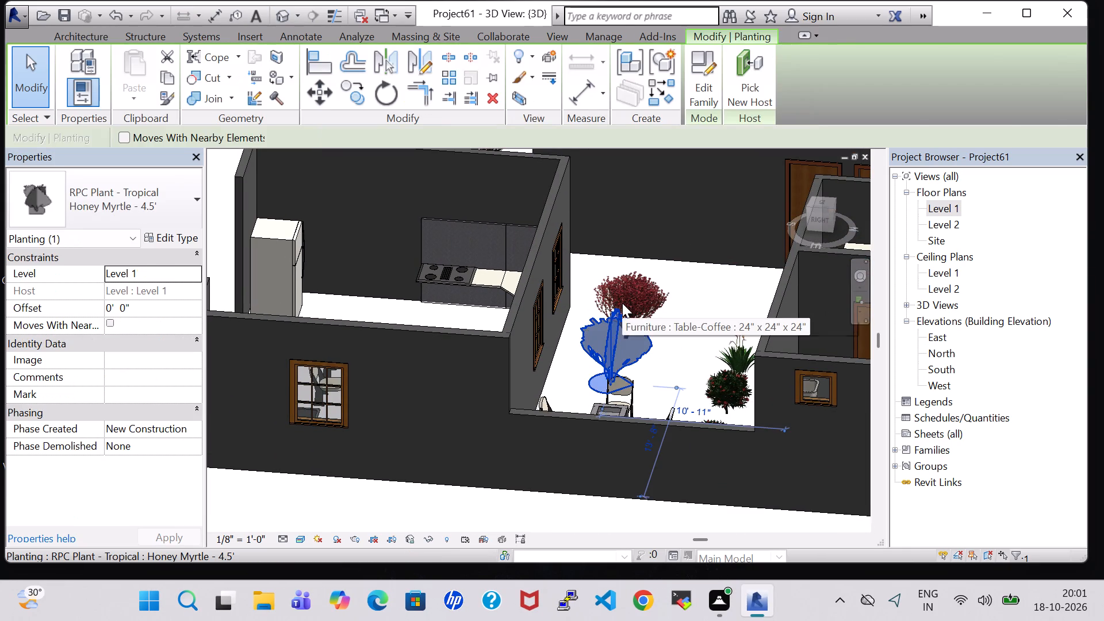
key("Delete")
left_click(627, 300)
key("Delete")
In the Level 1 plan, create a similar Crane Lily - 3' plant near the kitchen's north wall, west of the seating.
middle_click_drag(691, 308, 699, 391, "shift")
left_click(716, 285)
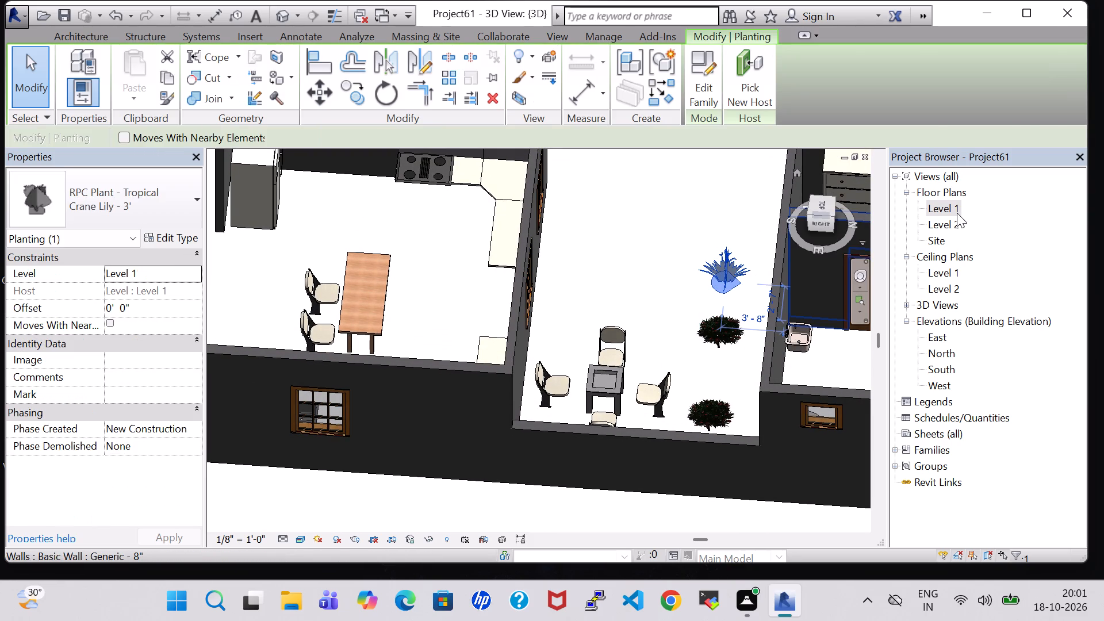
double_click(952, 213)
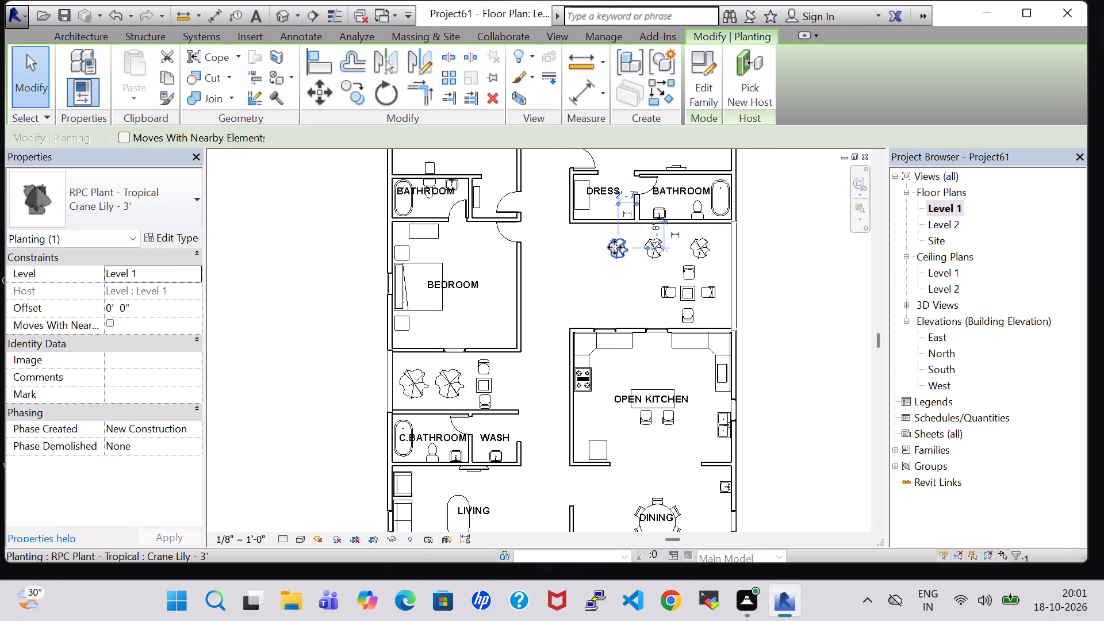
right_click(615, 247)
left_click(697, 304)
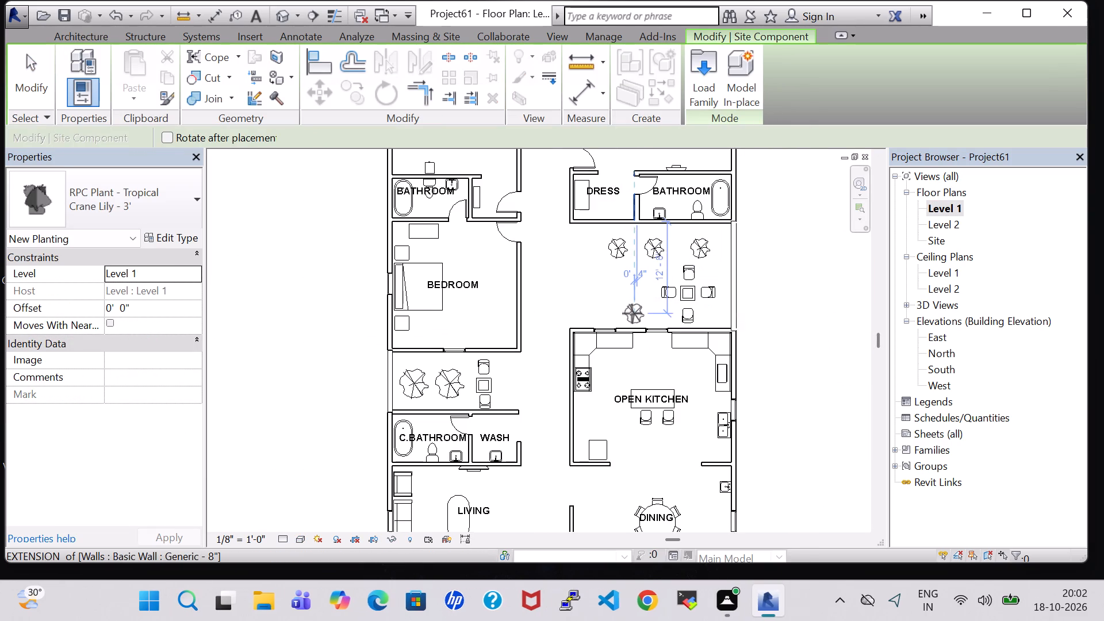
left_click(626, 313)
key("Escape")
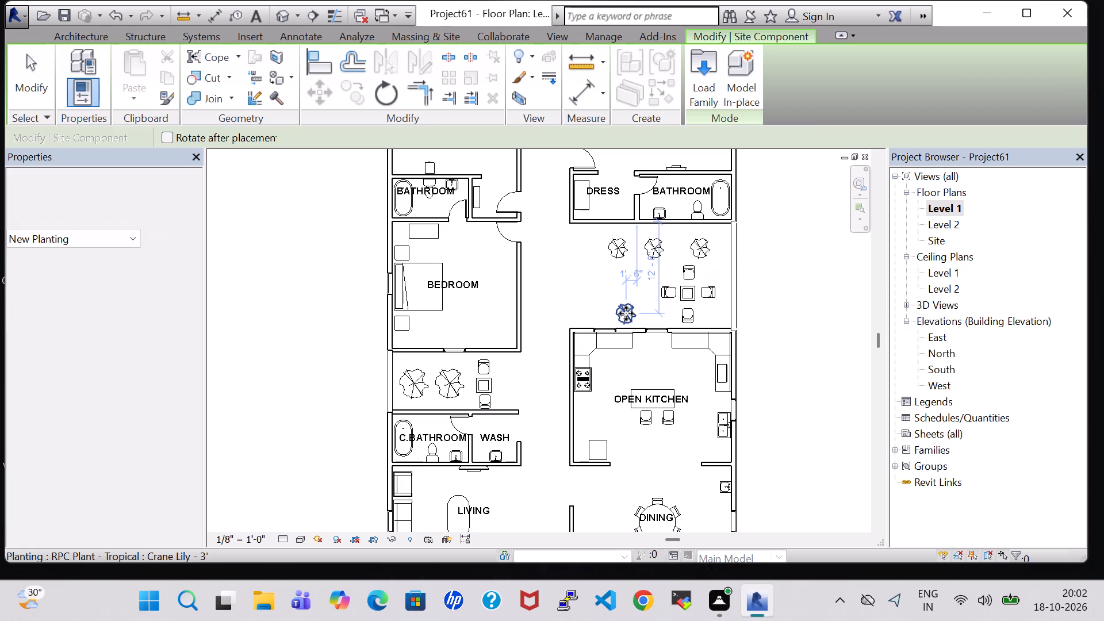
key("Escape")
Create a similar Jungle Flame - 3' plant near the kitchen's north wall, west of the new Crane Lily.
left_click(660, 243)
right_click(660, 243)
left_click(747, 306)
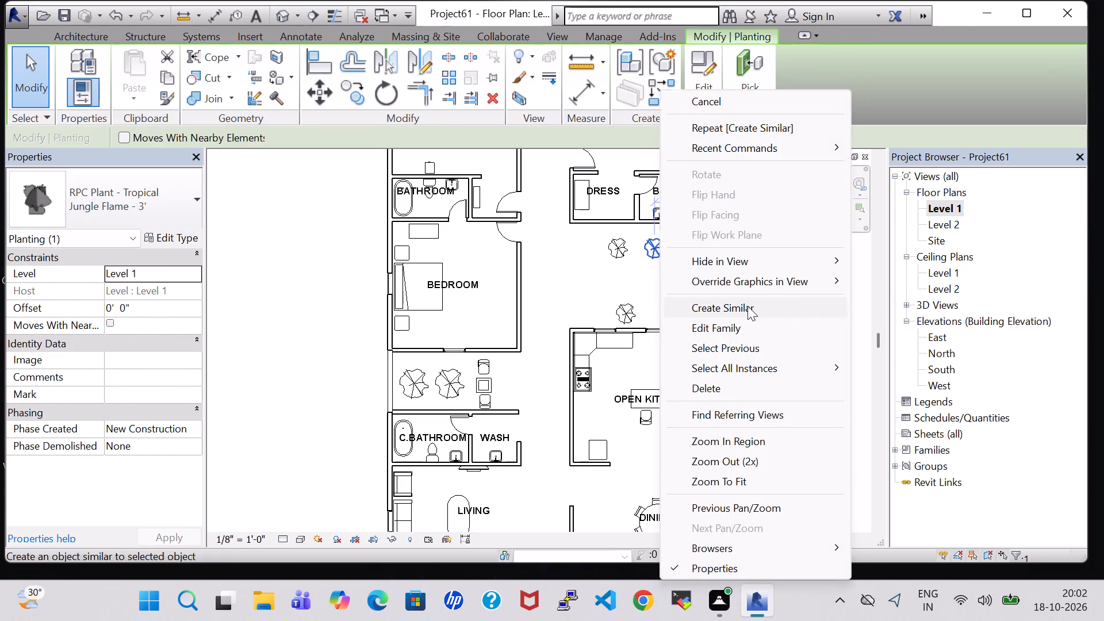
left_click(585, 309)
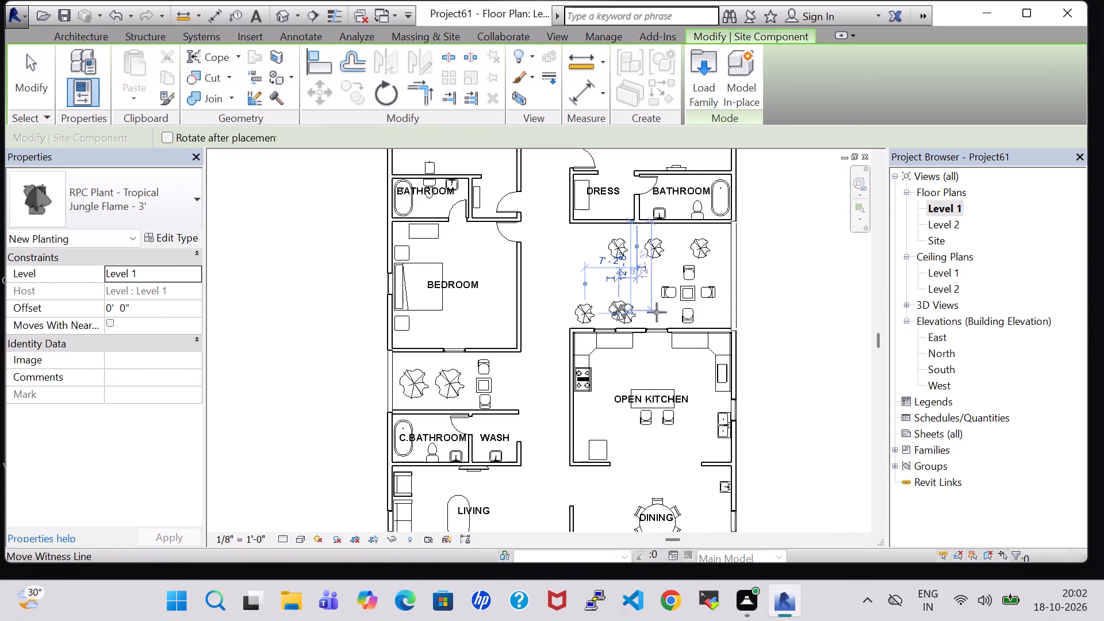
key("Escape")
key("Escape")
Align the three plants by the bathroom and dress wall at about 3'-2" south of it, shifting the Crane Lily slightly west.
left_click(605, 252)
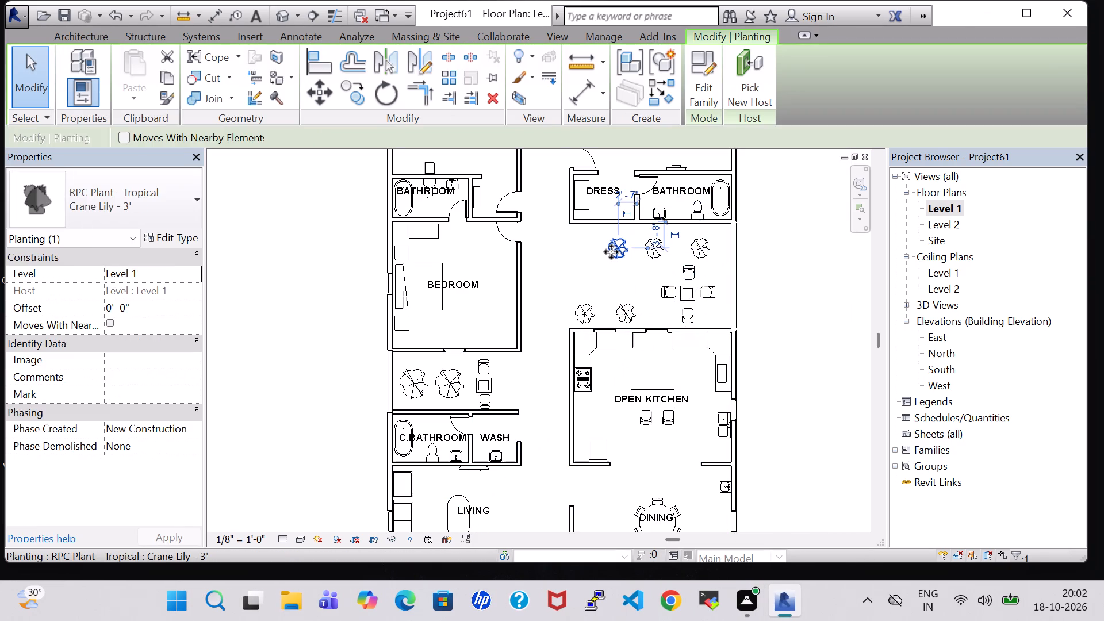
key("Left")
key("Left")
key("Left")
key("Up")
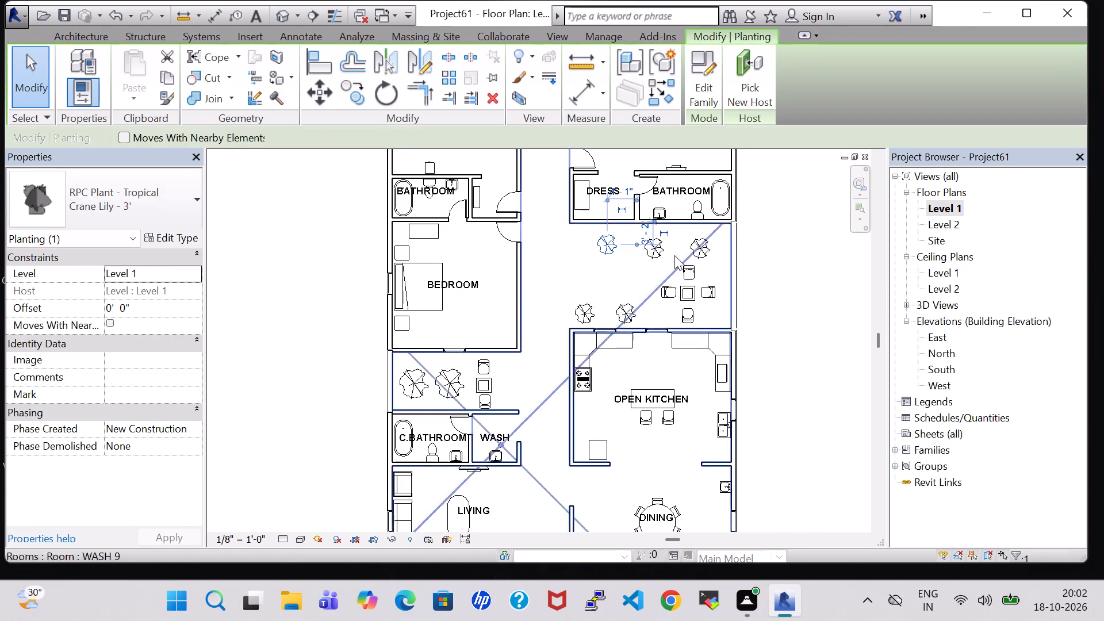
left_click(659, 249)
key("Up")
key("Up")
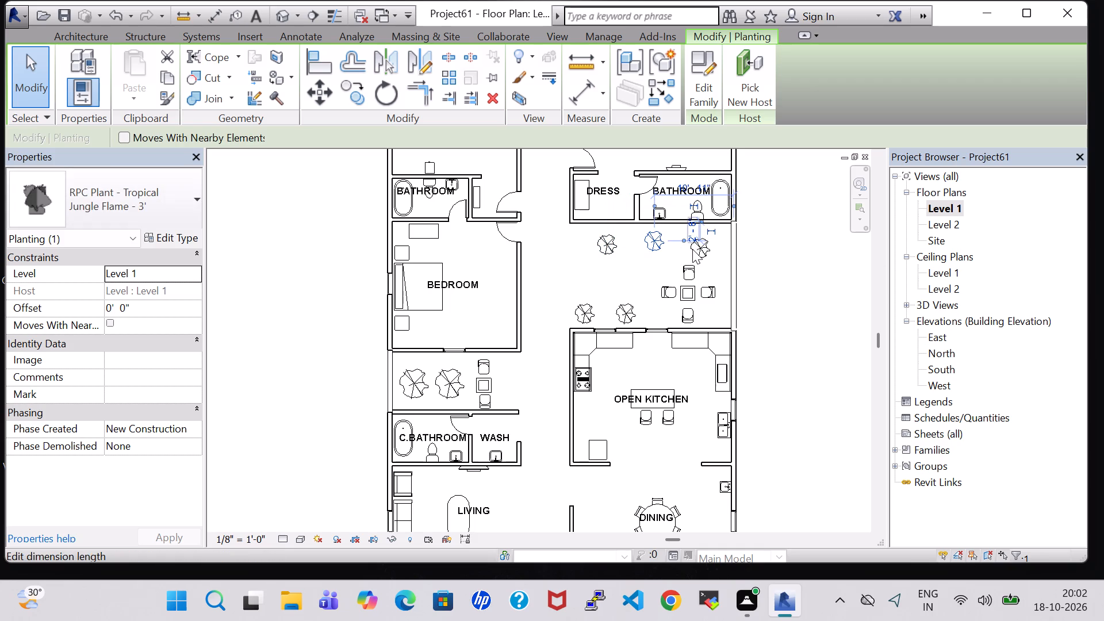
key("Down")
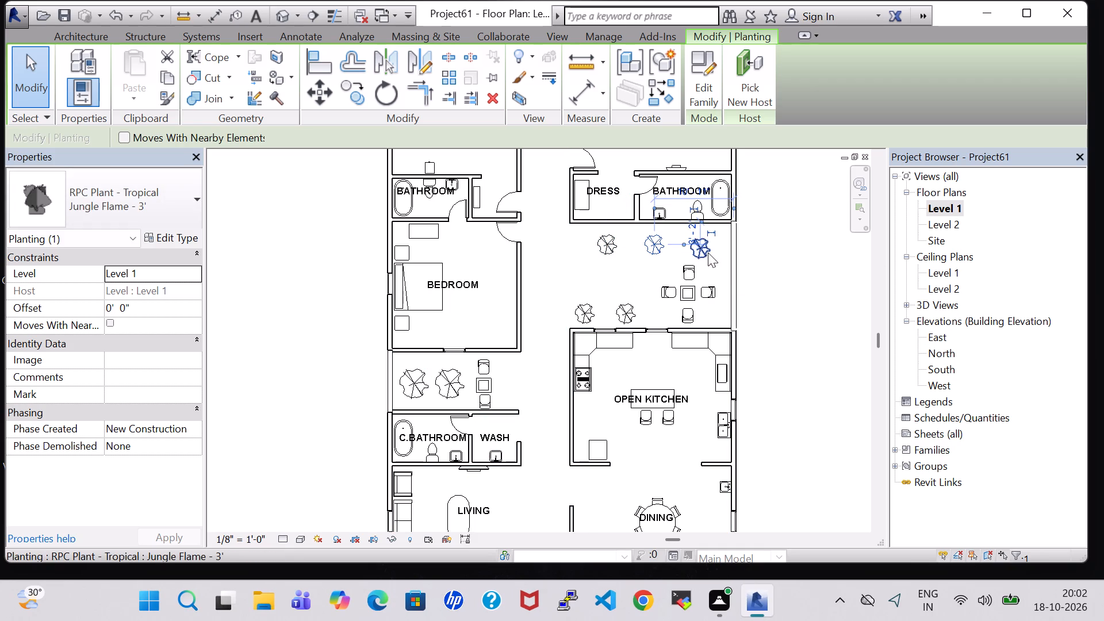
left_click(708, 251)
key("Up")
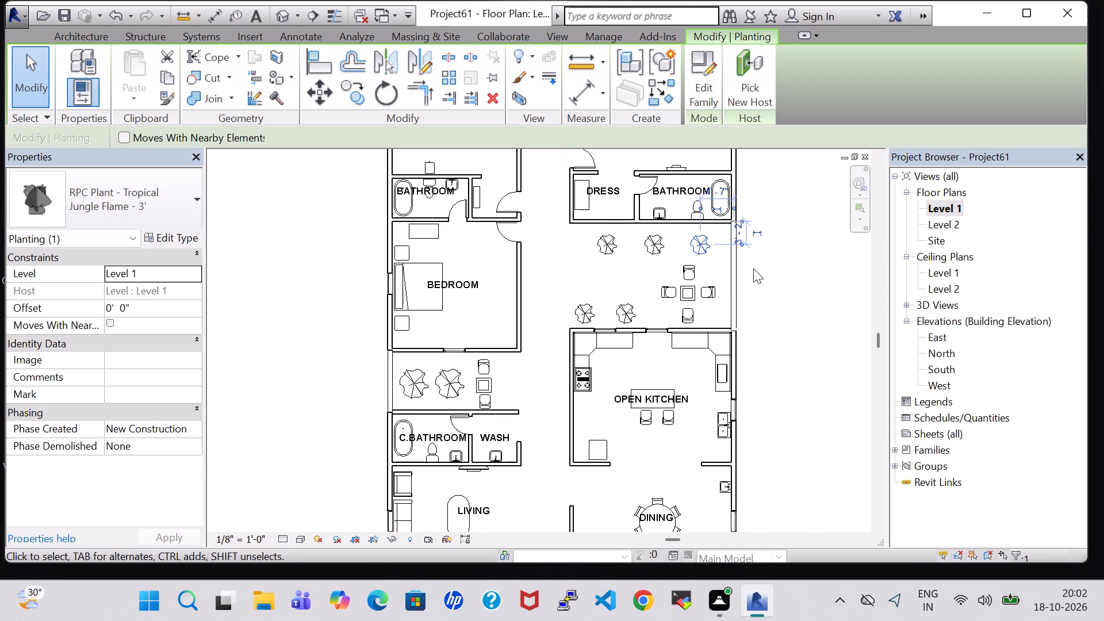
In the 3D view, examine the plants and seating in the open space north of the kitchen from several sides.
scroll(753, 269, "up", 6)
left_click(281, 25)
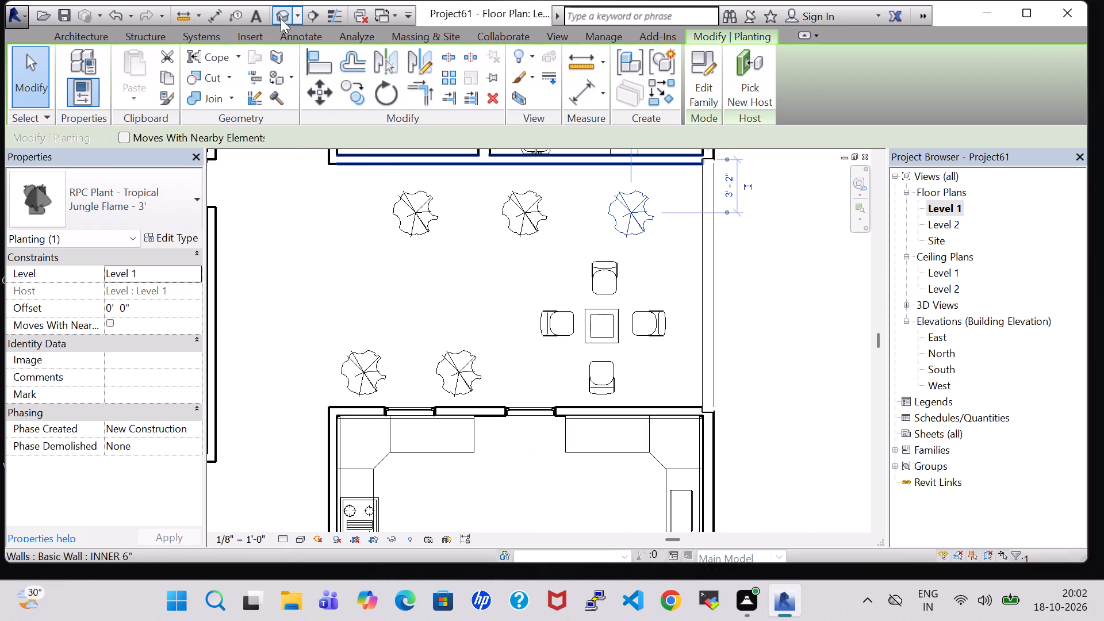
left_click(280, 14)
middle_click_drag(664, 267, 703, 200, "shift")
scroll(627, 258, "up", 1)
middle_click_drag(627, 258, 648, 216, "shift")
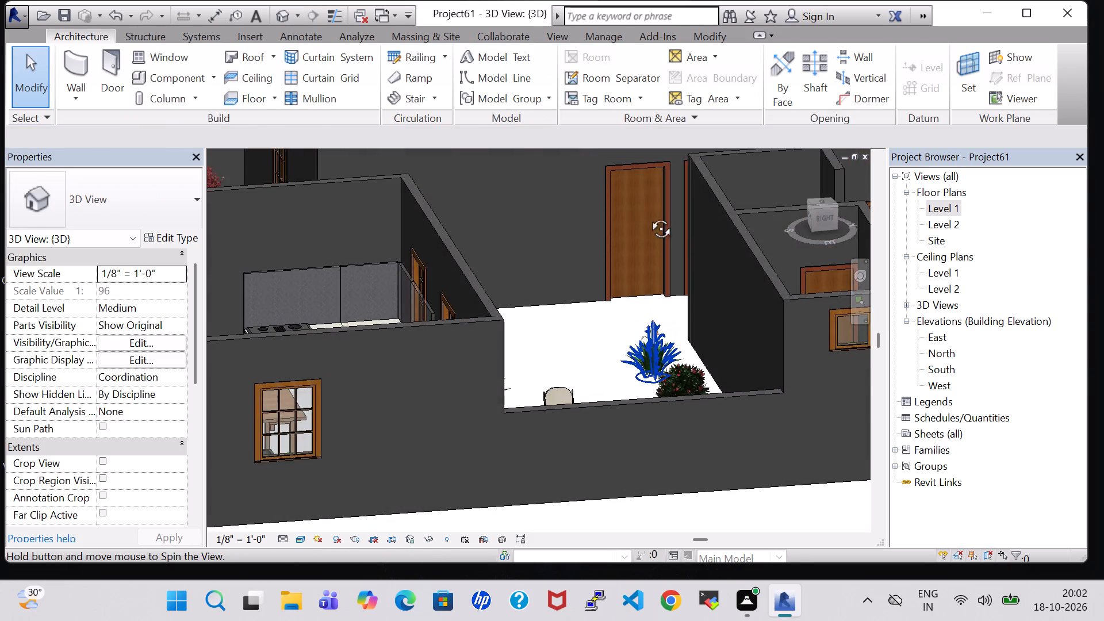
middle_click_drag(648, 216, 745, 244, "shift")
middle_click_drag(438, 194, 488, 283)
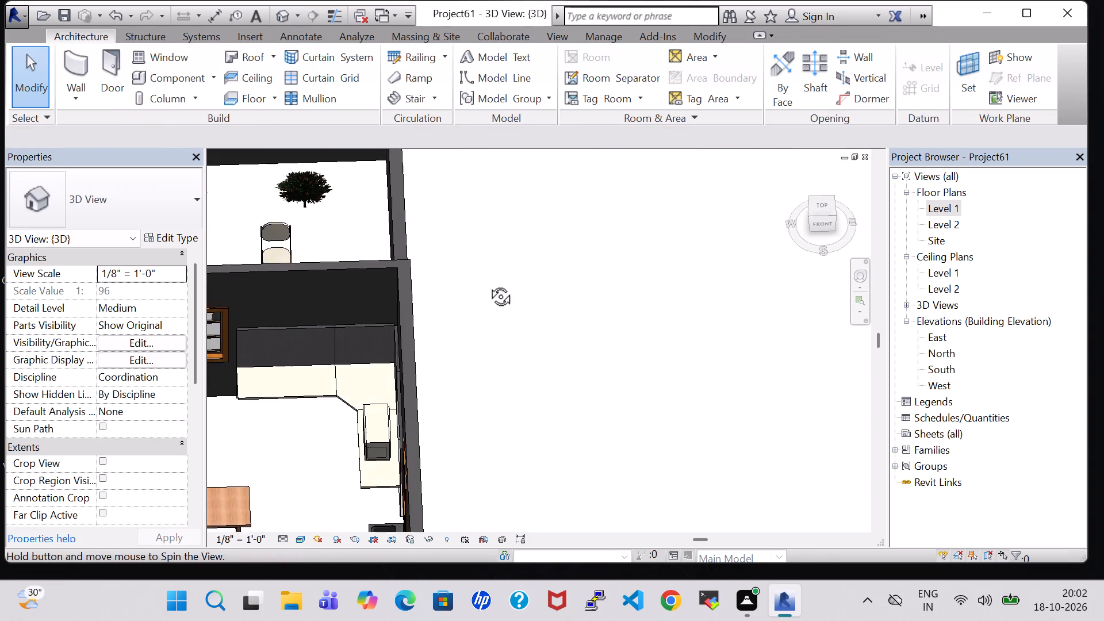
middle_click_drag(488, 283, 485, 290)
middle_click_drag(370, 221, 789, 286)
scroll(370, 221, "up", 1)
middle_click_drag(577, 278, 580, 382, "shift")
middle_click_drag(312, 342, 408, 250, "shift")
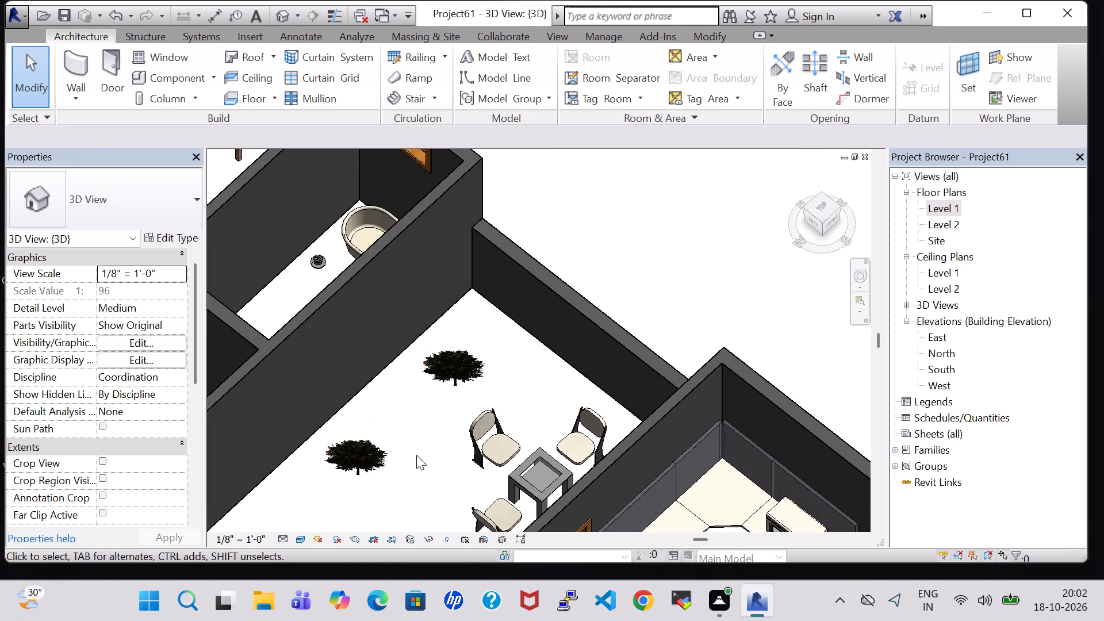
middle_click_drag(415, 496, 597, 204)
middle_click_drag(472, 393, 546, 302, "shift")
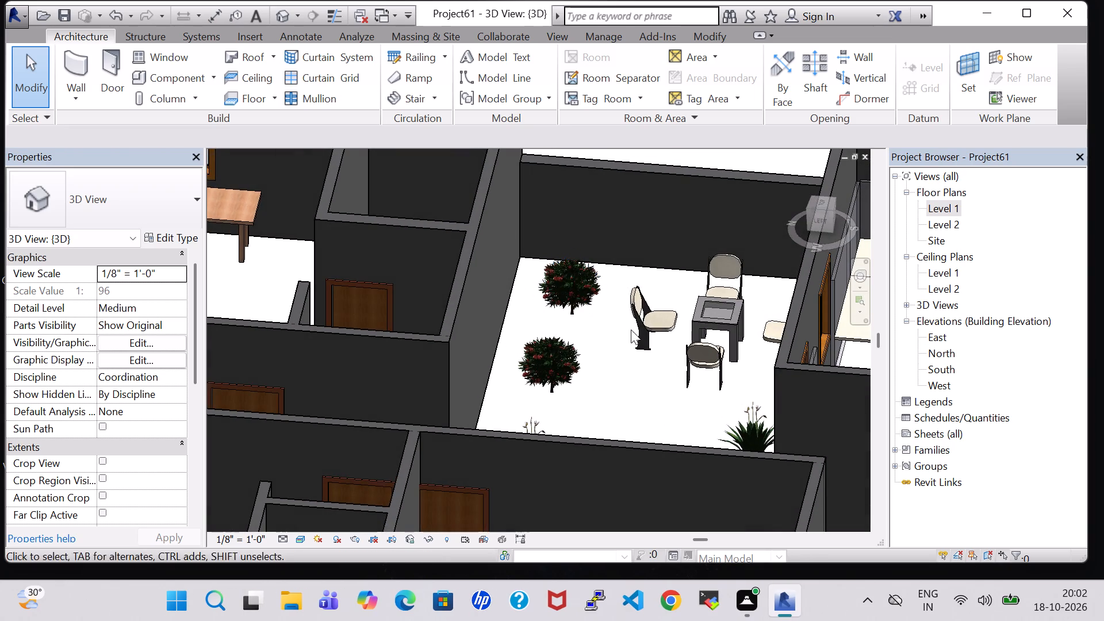
middle_click_drag(627, 353, 622, 407, "shift")
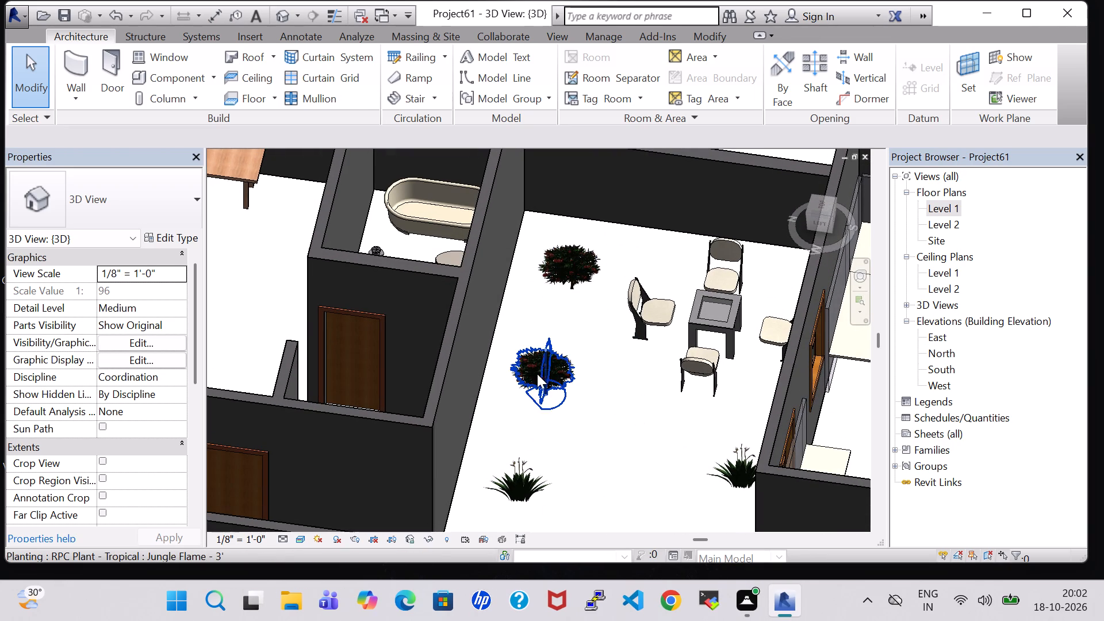
Move the middle Jungle Flame plant in the bathroom-side row west, toward the Crane Lily.
left_click(537, 374)
key("Down")
key("Down")
key("Down")
key("Down")
key("Down")
key("Down")
key("Down")
key("Down")
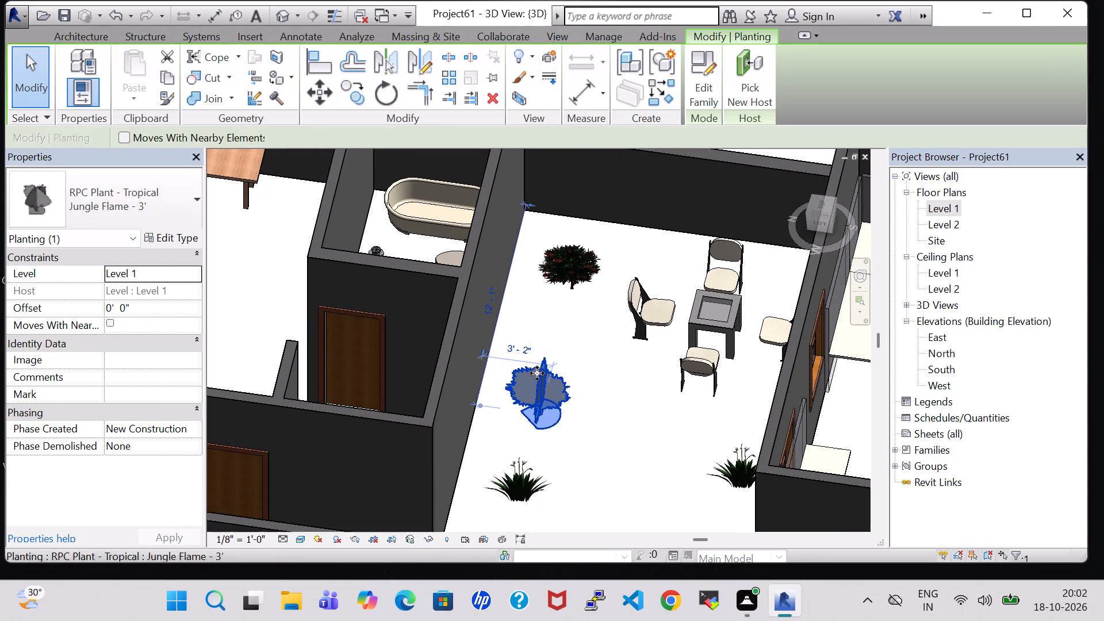
key("Down")
key("Up")
key("Down")
key("Down")
key("Down")
Create a similar Crane Lily - 3' plant between the two Jungle Flame plants, about 3'-1" from the bathroom wall.
left_click(526, 496)
right_click(526, 496)
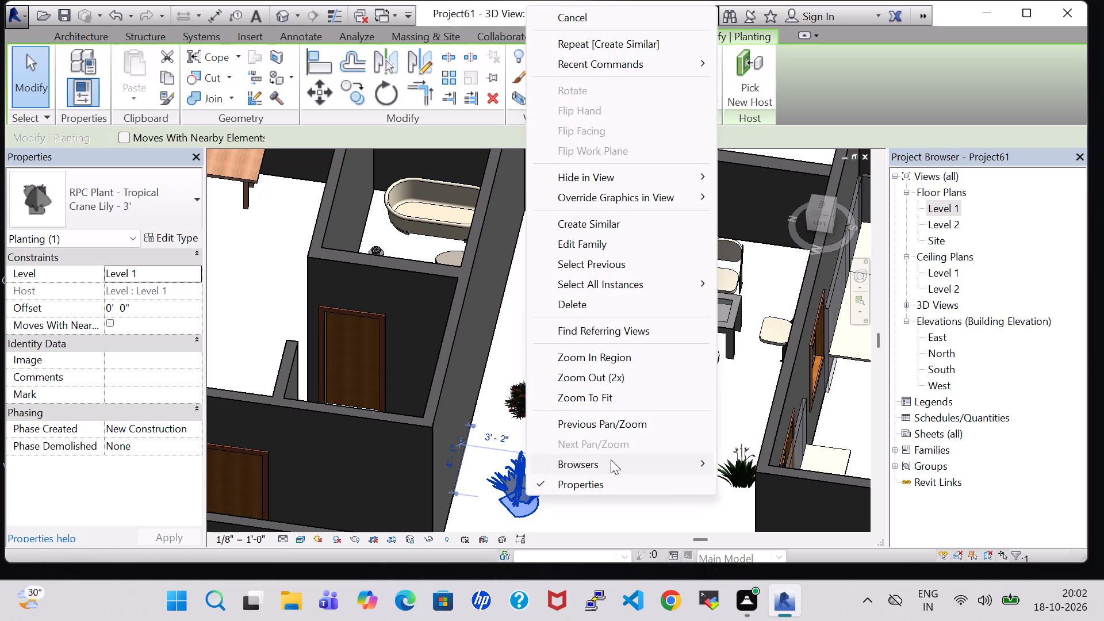
left_click(620, 231)
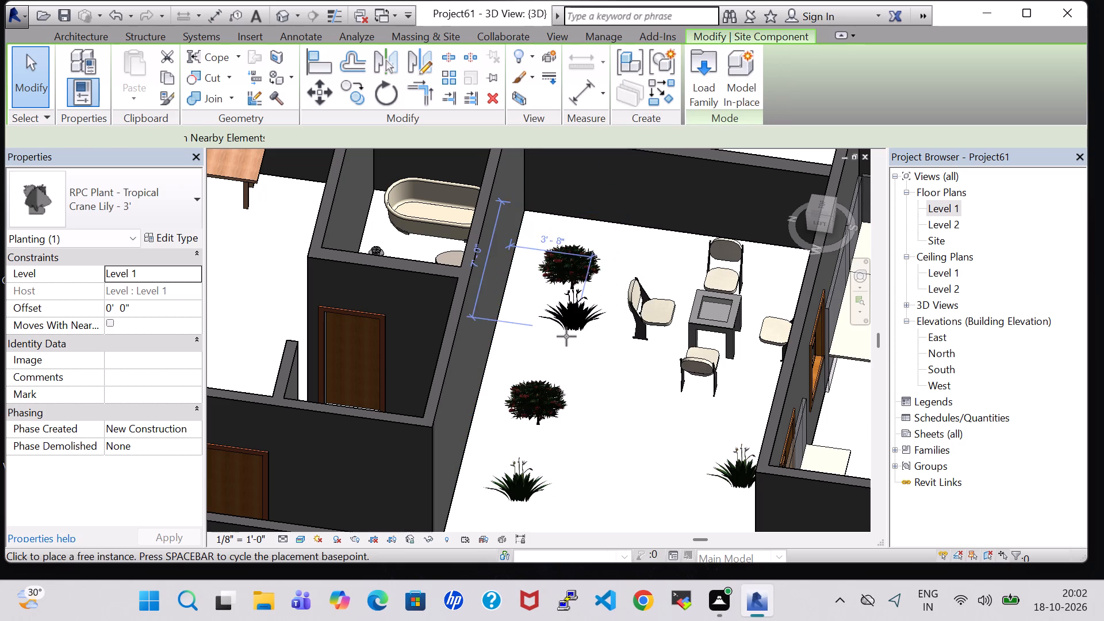
left_click(556, 349)
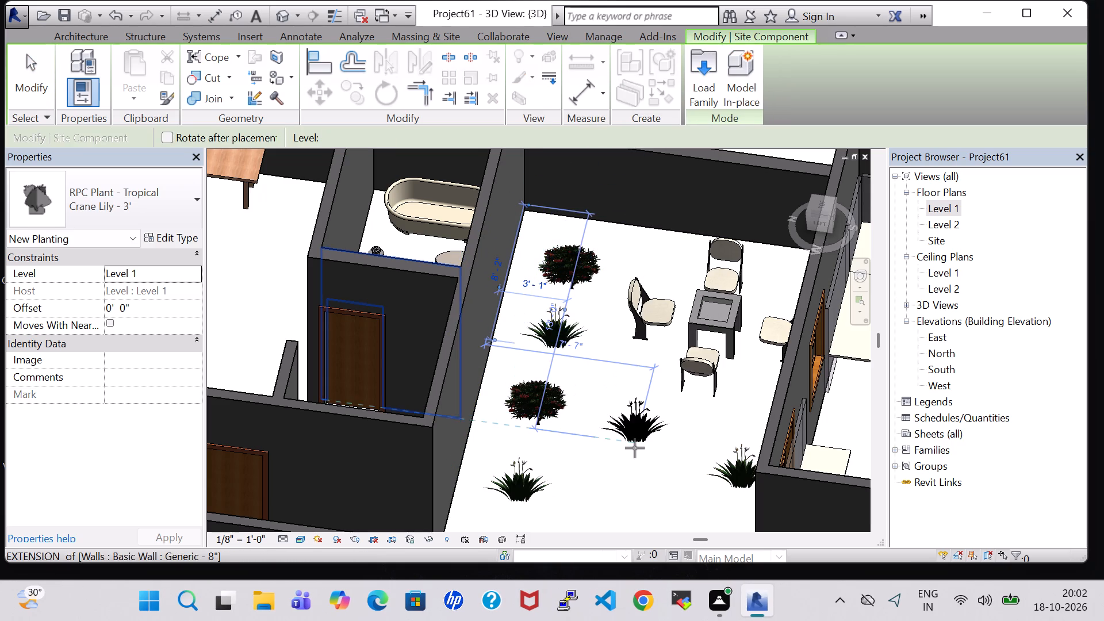
key("Escape")
key("Escape")
Move the Crane Lily and Jungle Flame plants near the kitchen's north wall slightly east, toward the seating.
middle_click_drag(634, 447, 673, 458, "shift")
middle_click_drag(681, 474, 600, 289)
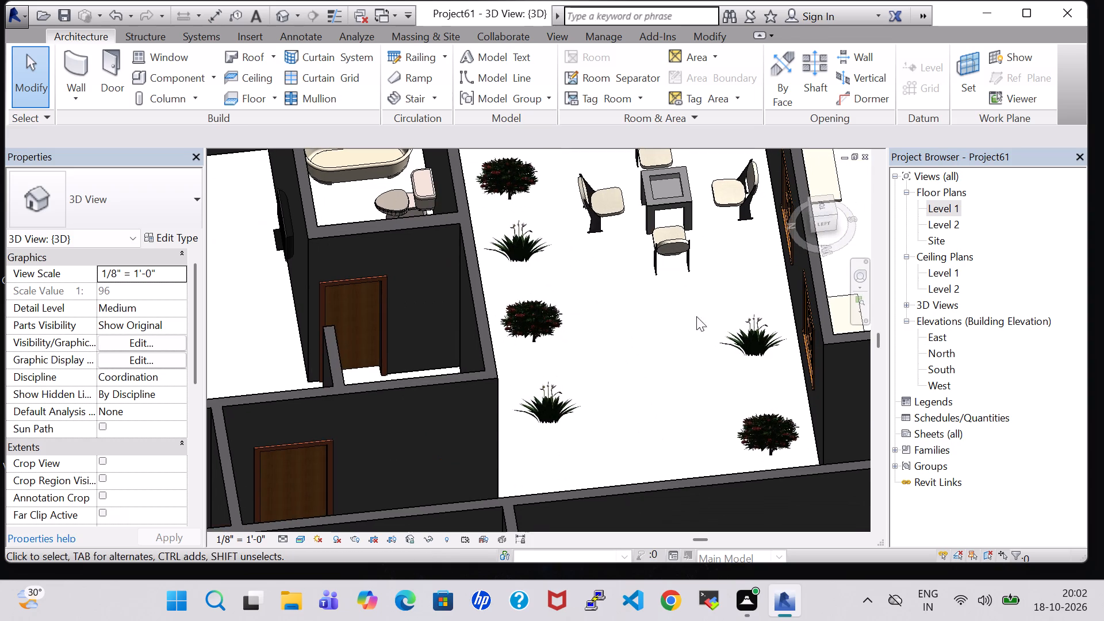
left_click(756, 340)
key("Up")
key("Up")
key("Up")
key("Up")
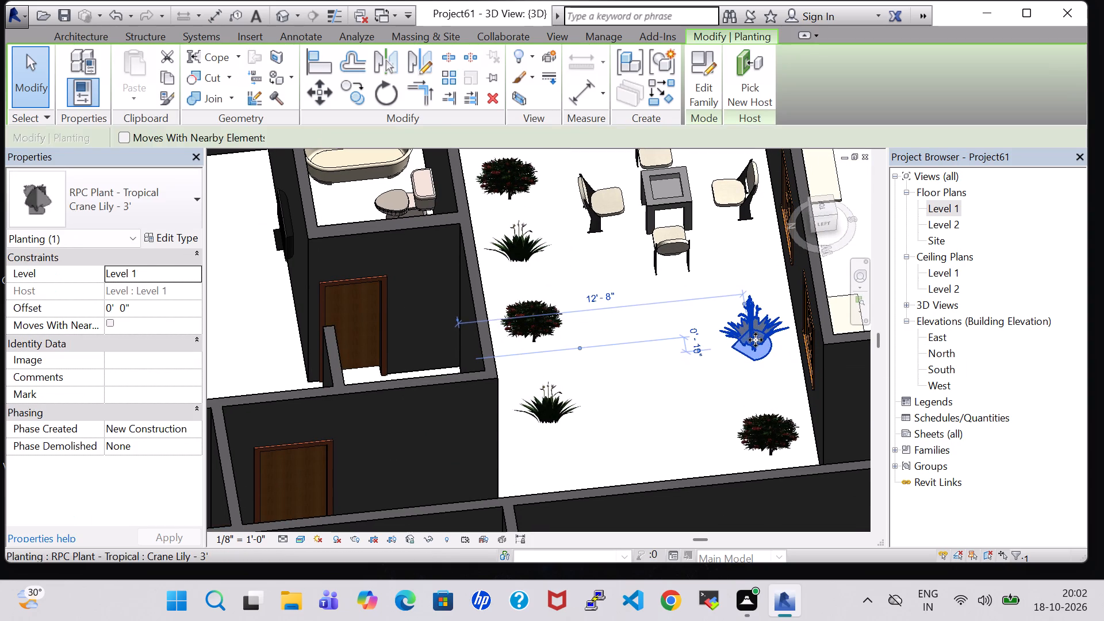
key("Up")
key("Up")
key("Up")
left_click(783, 420)
key("Up")
key("Up")
key("Up")
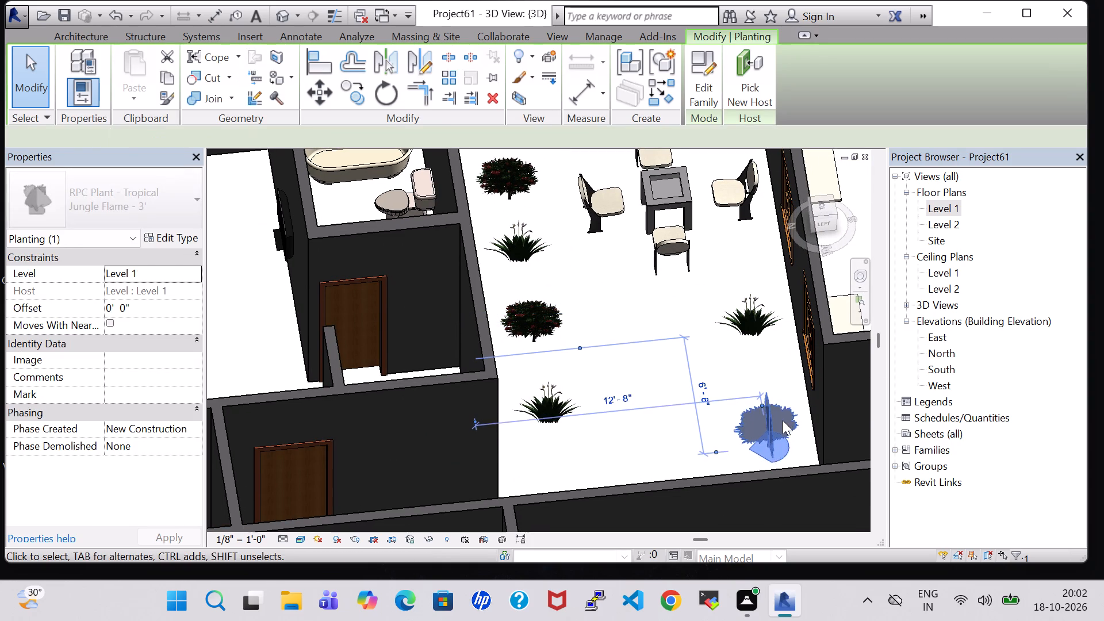
key("Up")
key("Up")
key("Up")
key("Up")
key("Up")
key("Up")
In the Level 1 plan, set the unconnected height of the west open space's exterior wall to 2' 0".
double_click(944, 214)
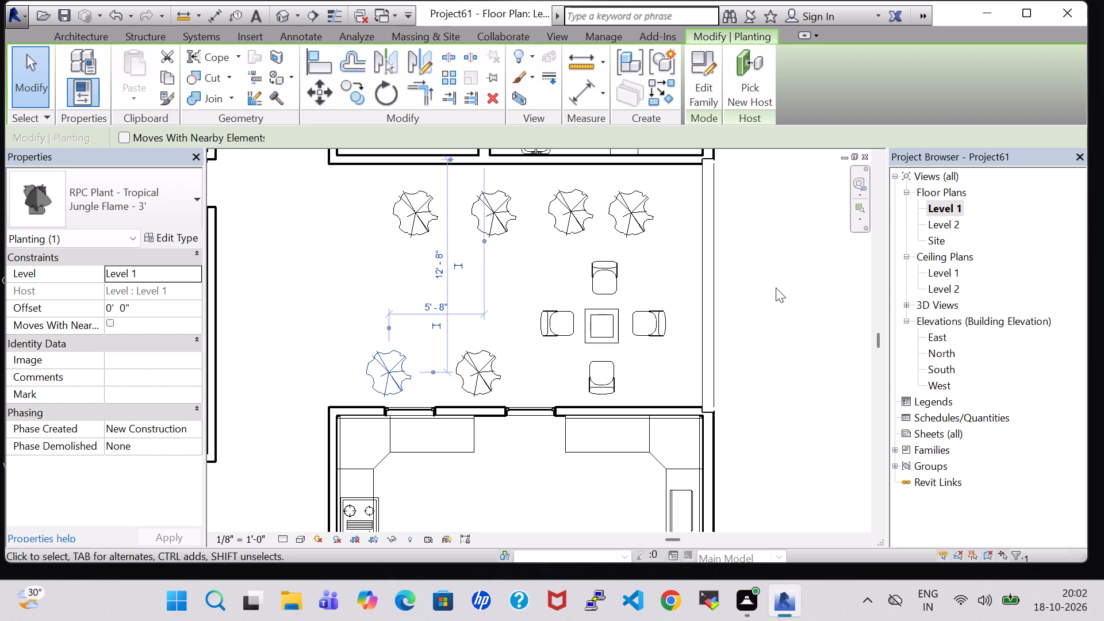
scroll(776, 287, "down", 4)
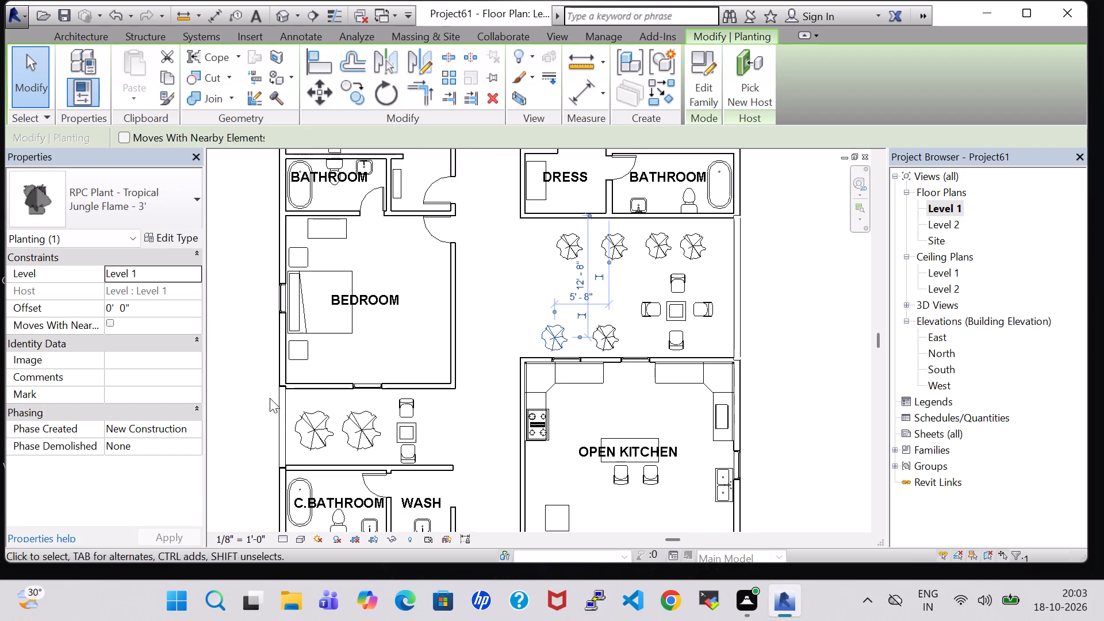
left_click(285, 414)
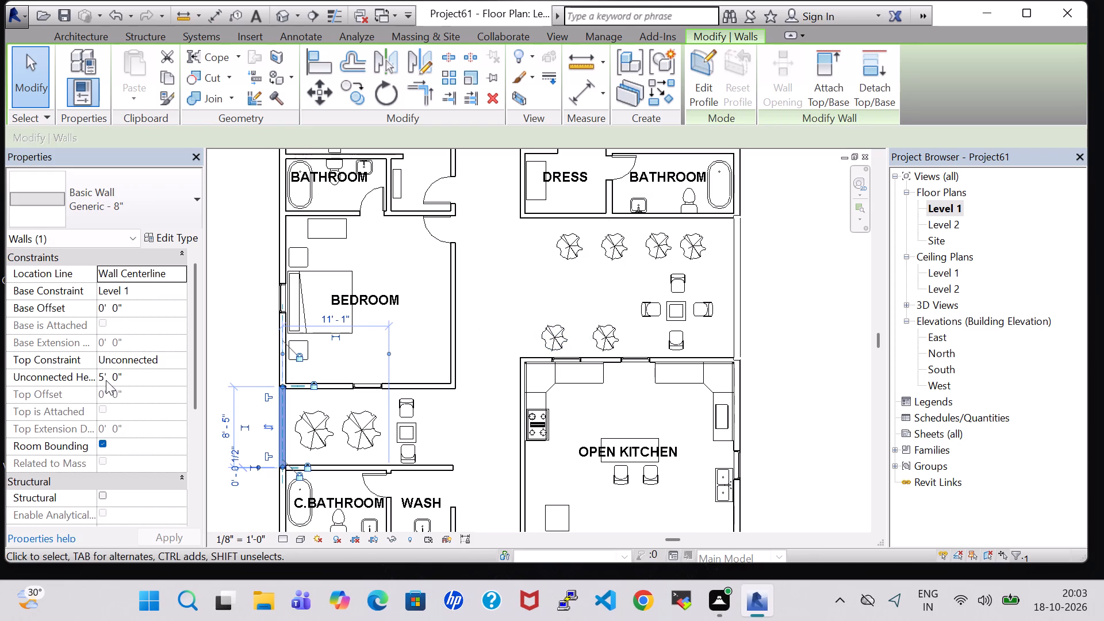
left_click(106, 380)
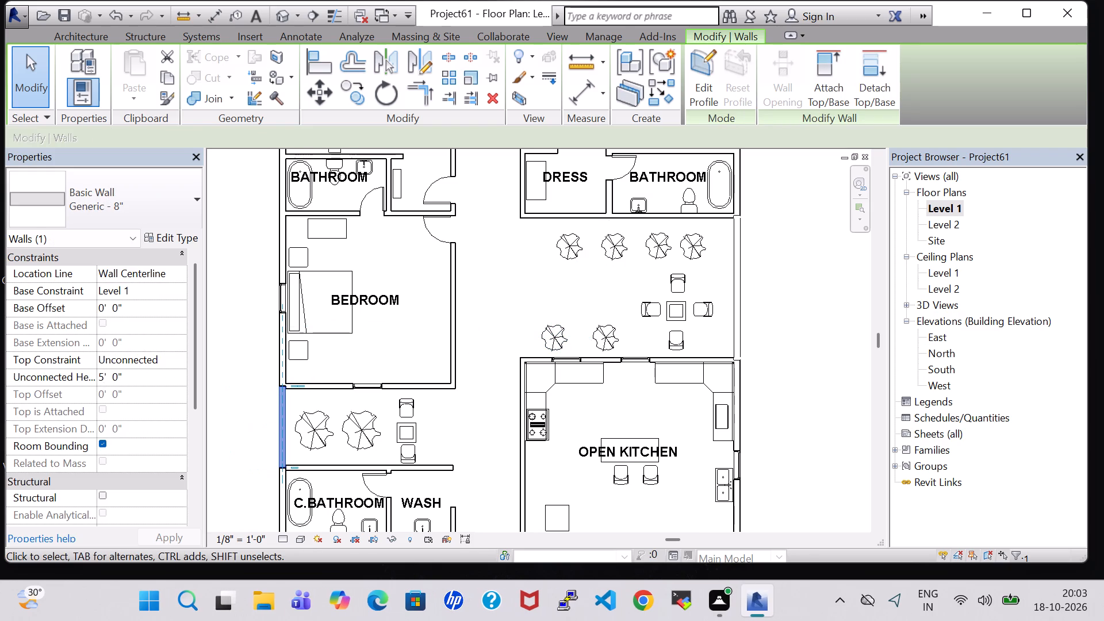
key("BackSpace")
key("2")
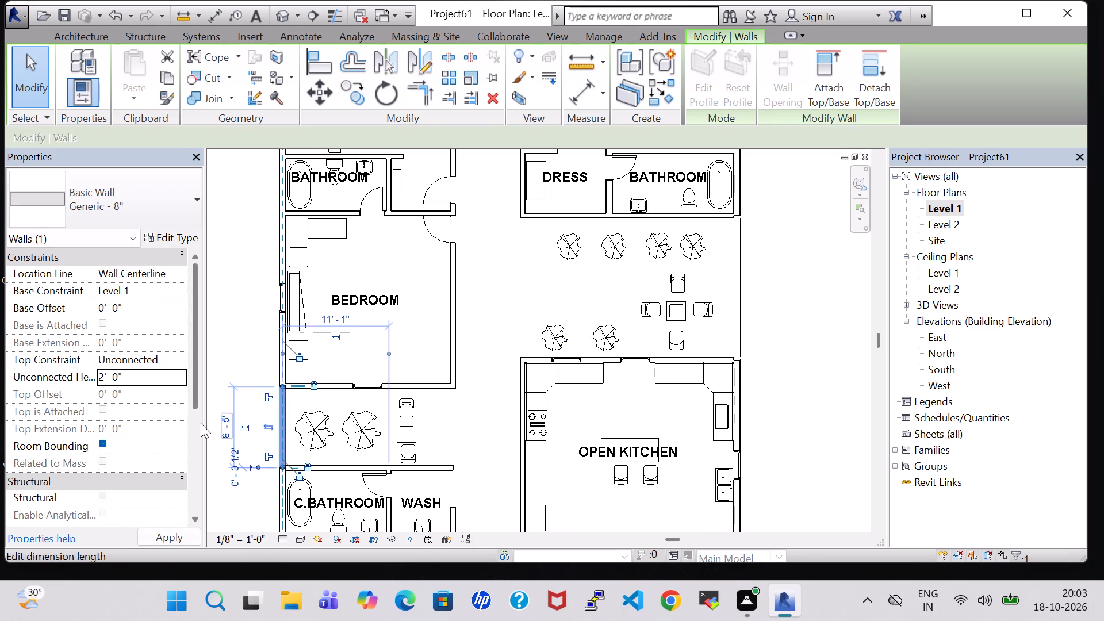
left_click(215, 328)
Set the unconnected height of the east open space's exterior wall, north of the kitchen, to 2' 0".
left_click(733, 287)
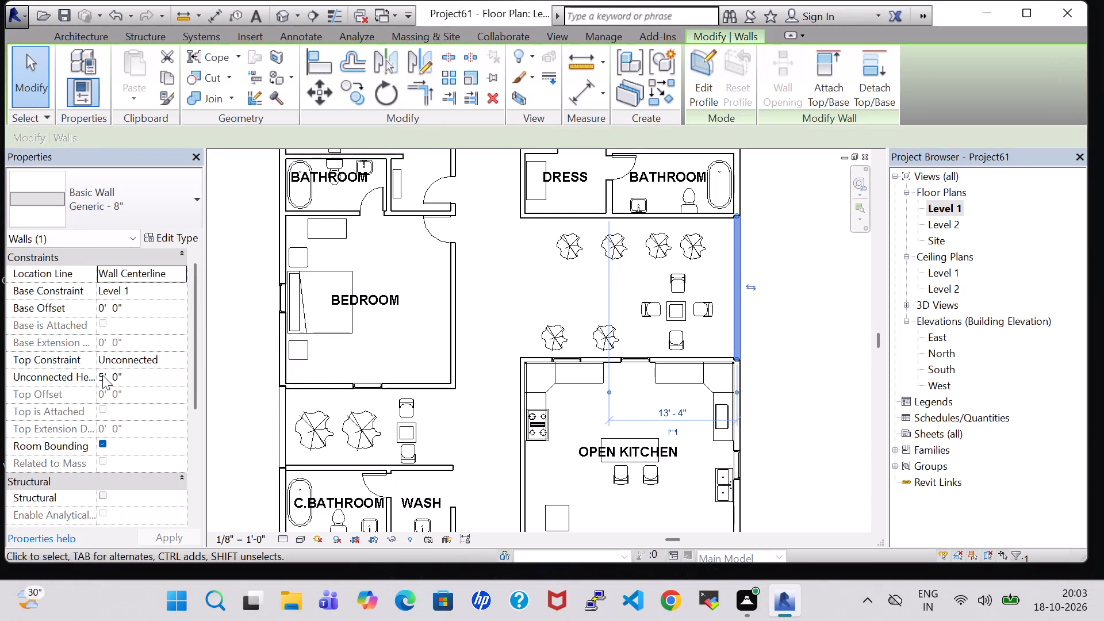
left_click(106, 377)
key("BackSpace")
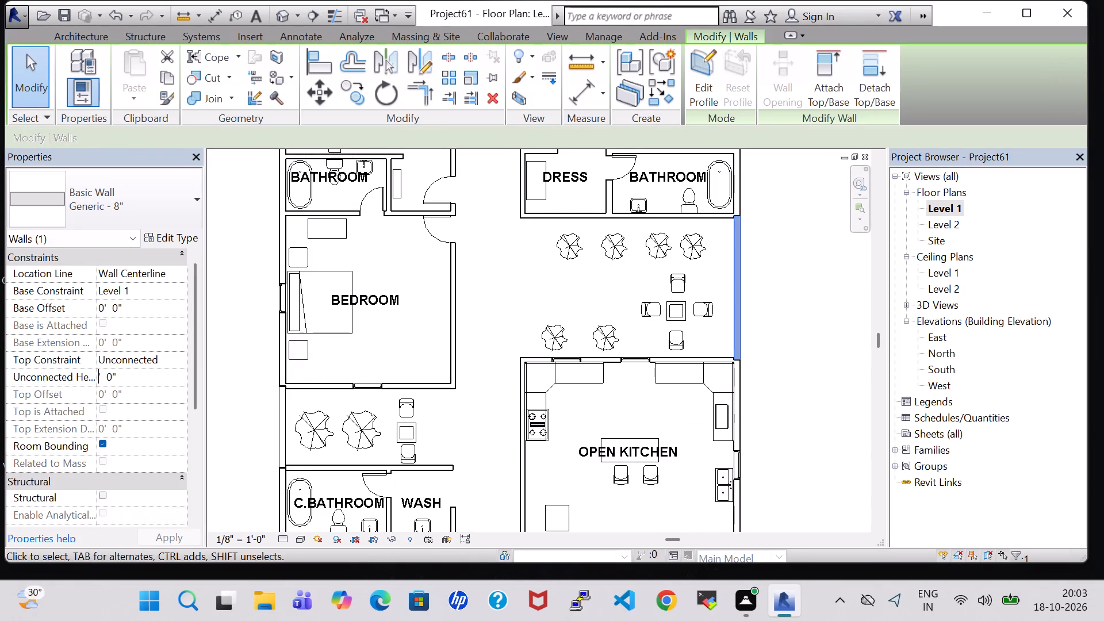
key("2")
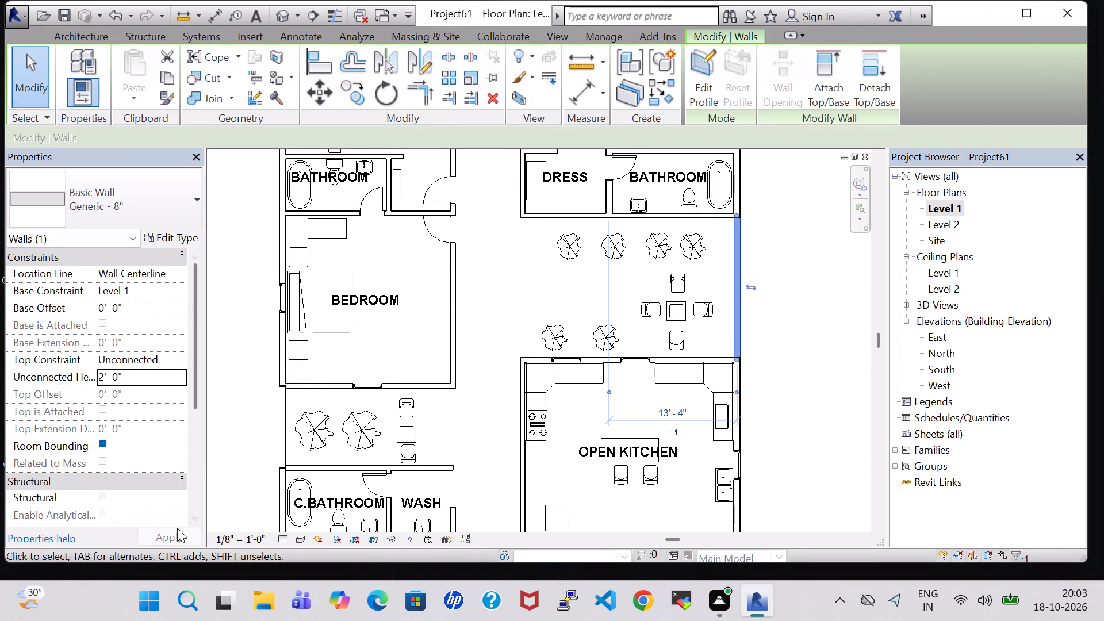
left_click(236, 438)
Sketch a straight railing path about 8'-5" long along the centre of the west open space's low exterior wall and finish it.
left_click(415, 57)
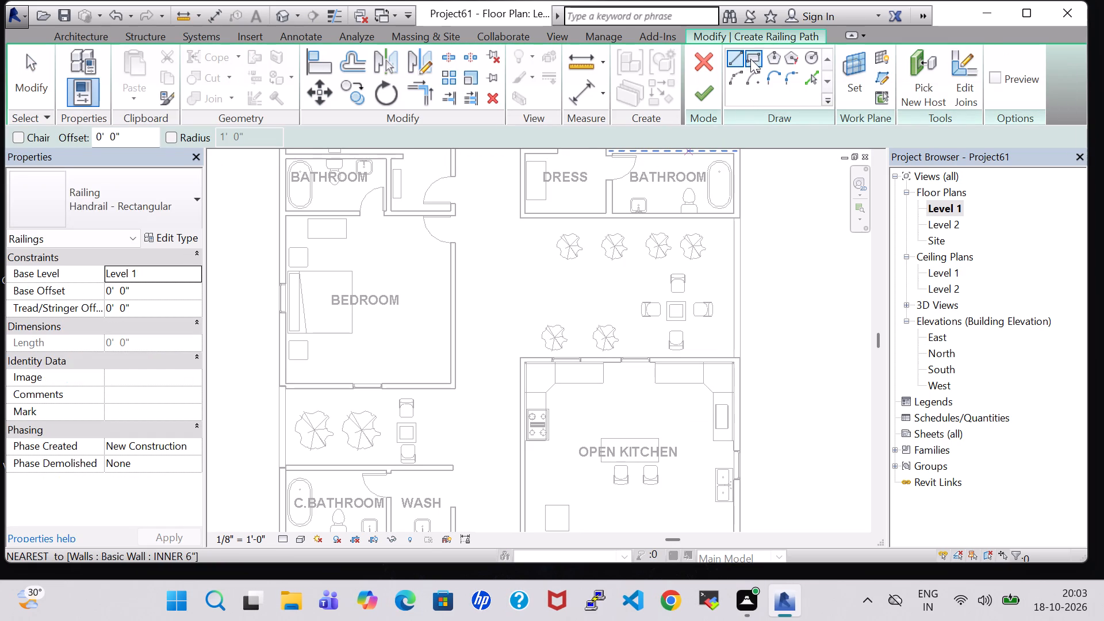
left_click(728, 64)
scroll(300, 382, "up", 5)
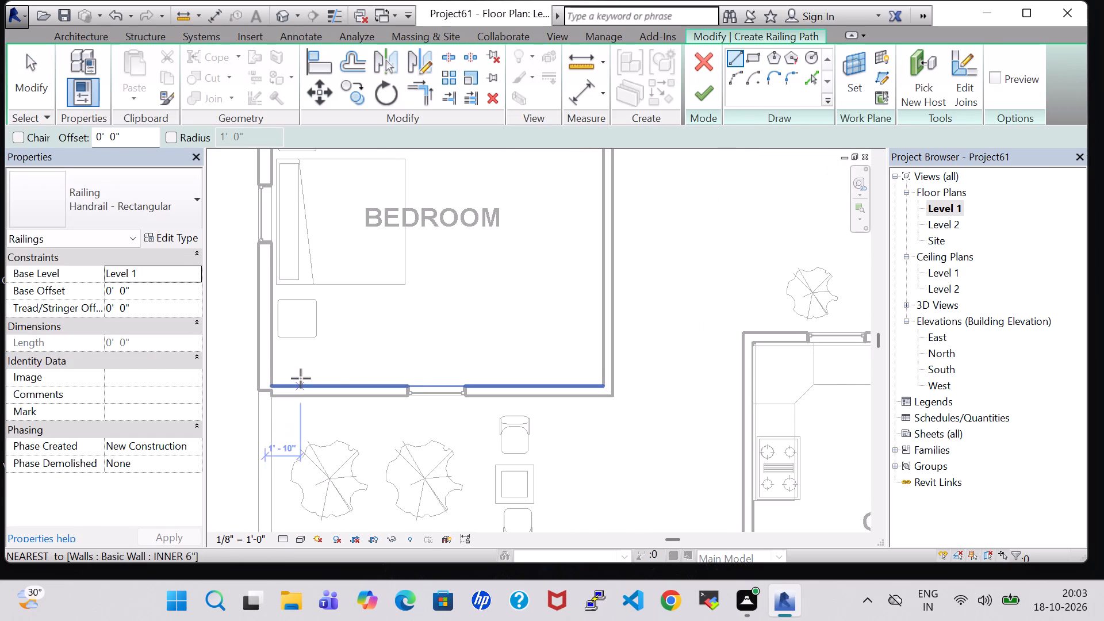
left_click(265, 392)
scroll(274, 451, "up", 1)
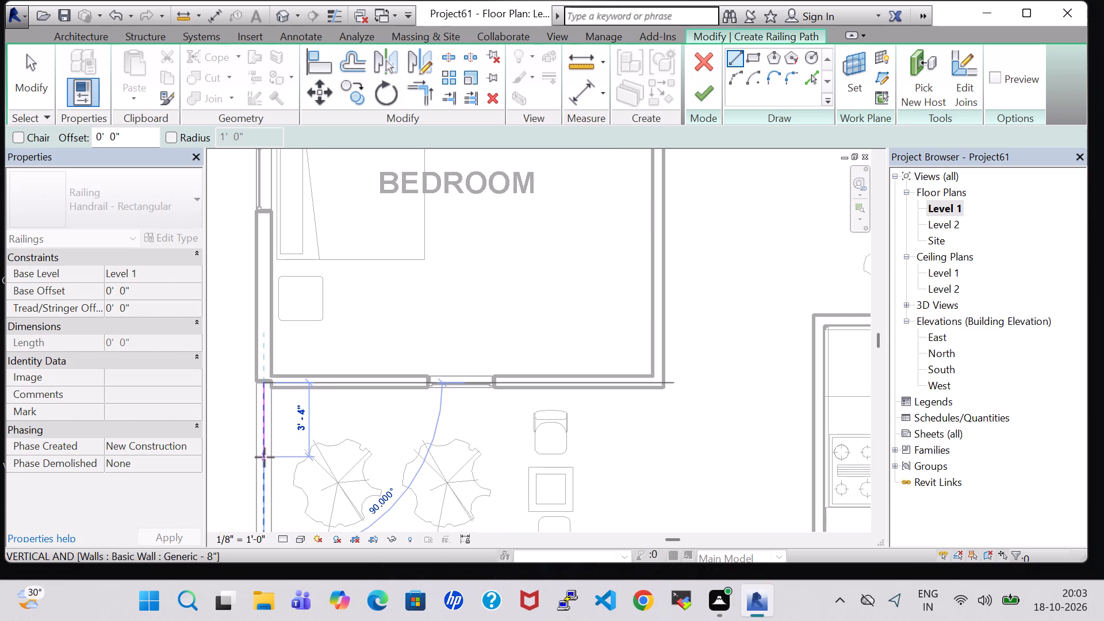
middle_click_drag(264, 457, 252, 336)
left_click(251, 449)
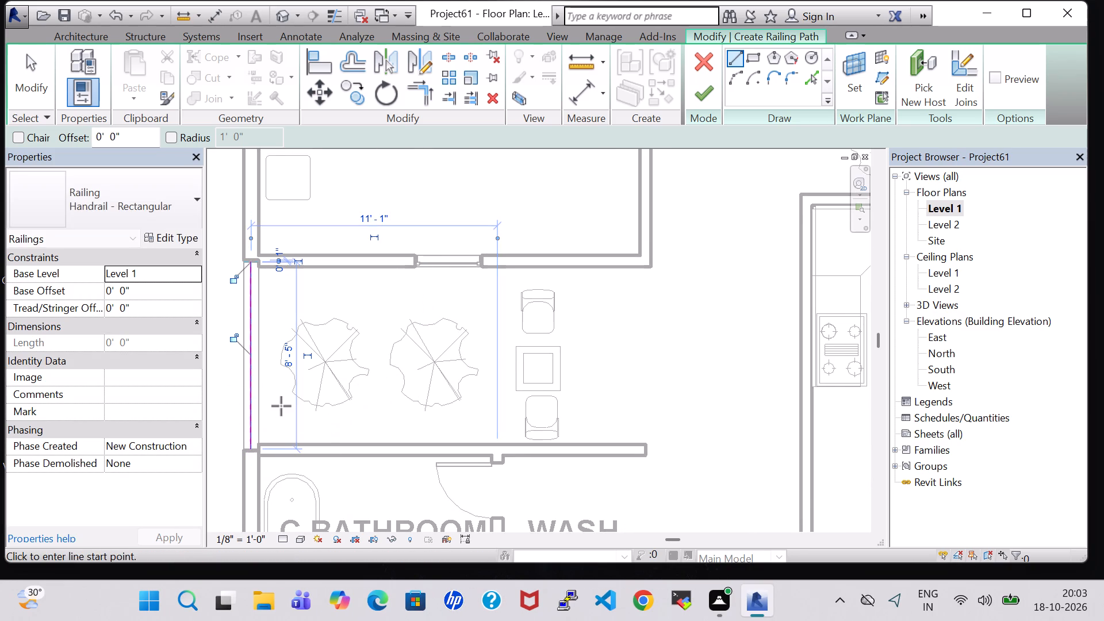
key("Escape")
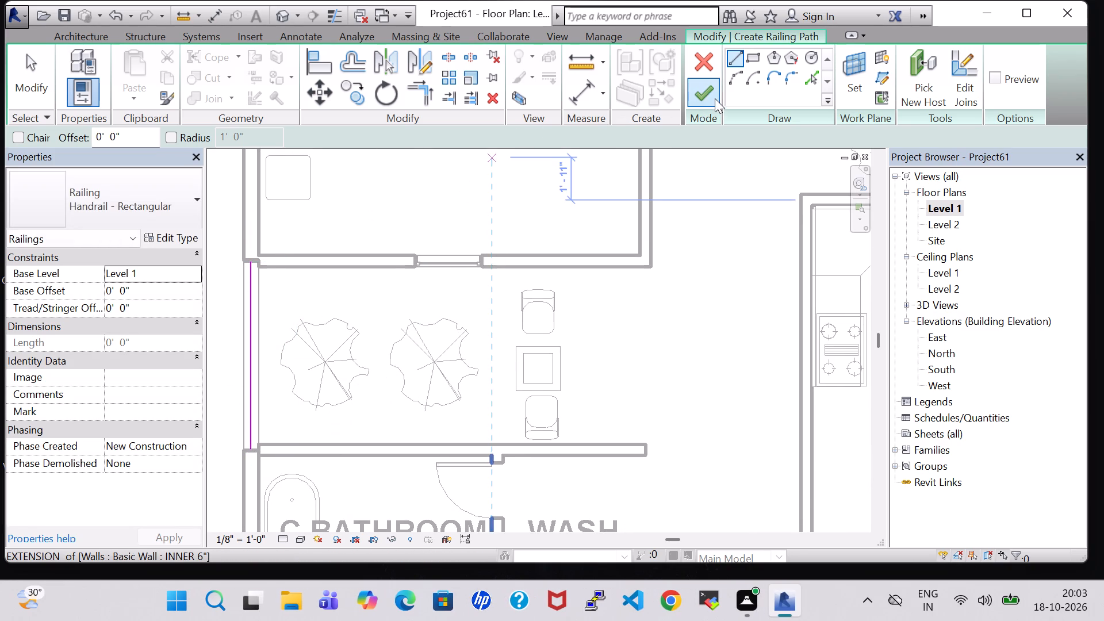
left_click(714, 97)
Change the new railing's type to Glass Panel - Bottom Fill and set its tread/stringer offset to 2' 0".
left_click(152, 204)
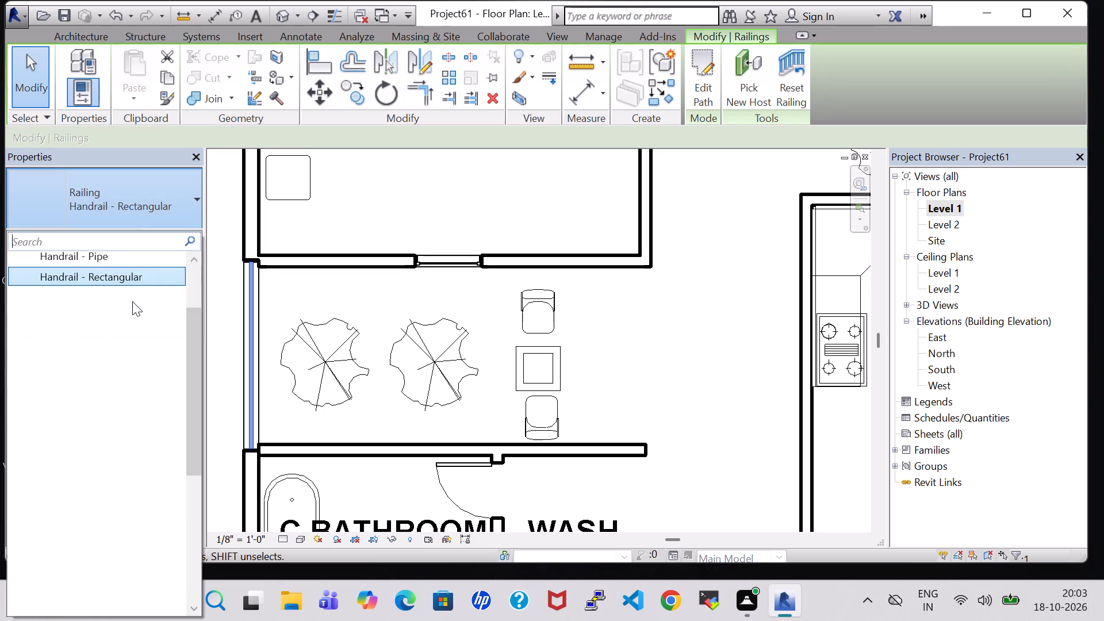
scroll(132, 301, "up", 3)
left_click(129, 284)
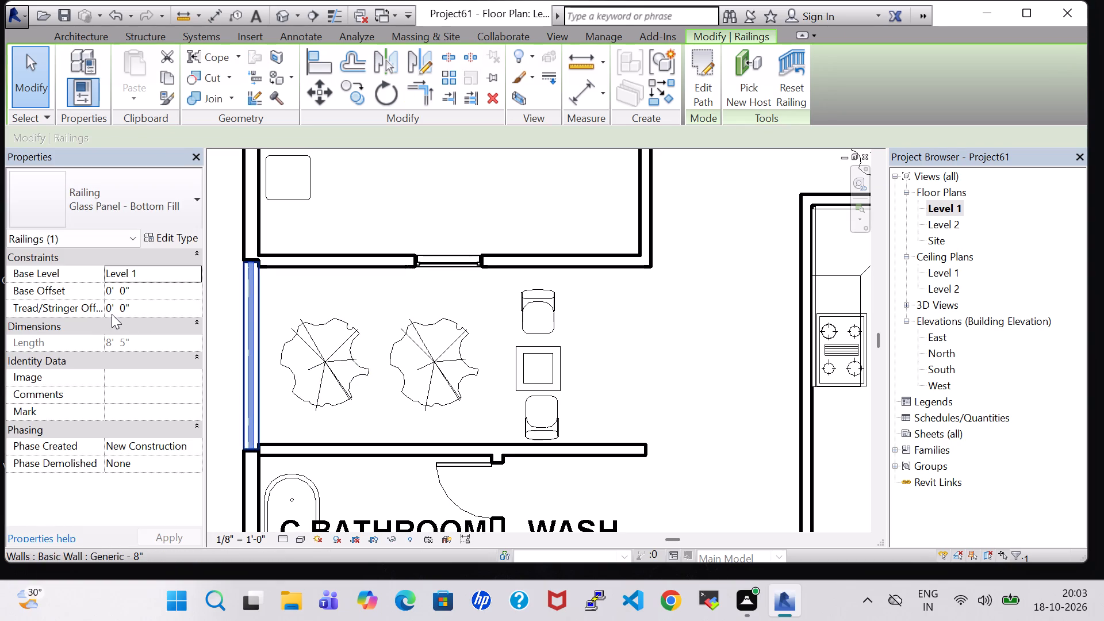
left_click(110, 313)
left_click(110, 313)
key("BackSpace")
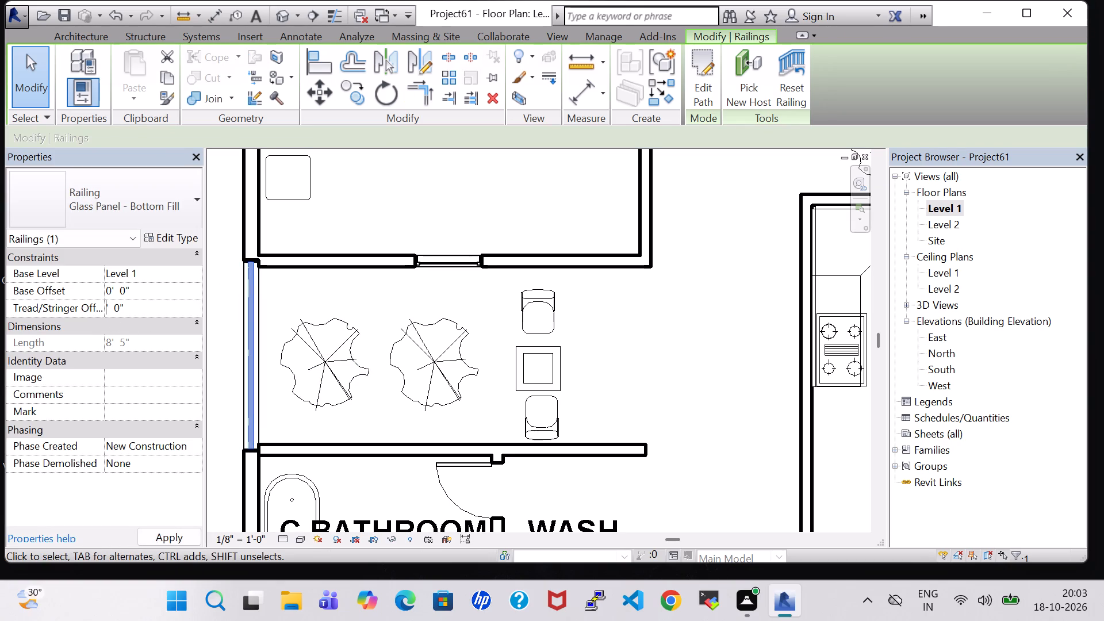
key("2")
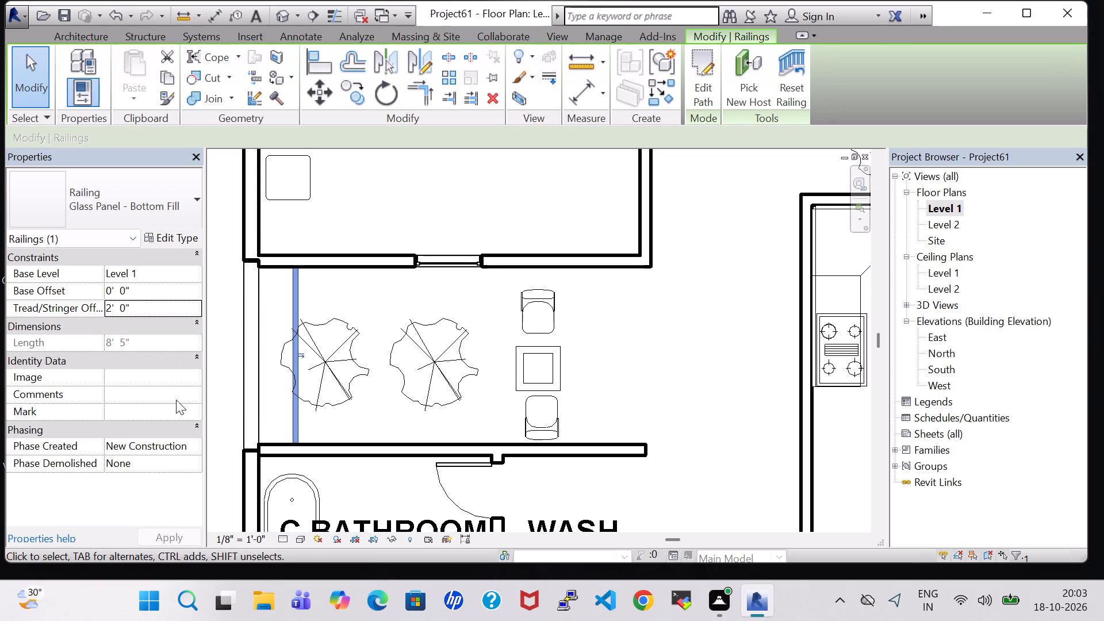
Examine the west open space's glass railing and low exterior wall in the 3D view, up close at the bedroom end.
left_click(281, 7)
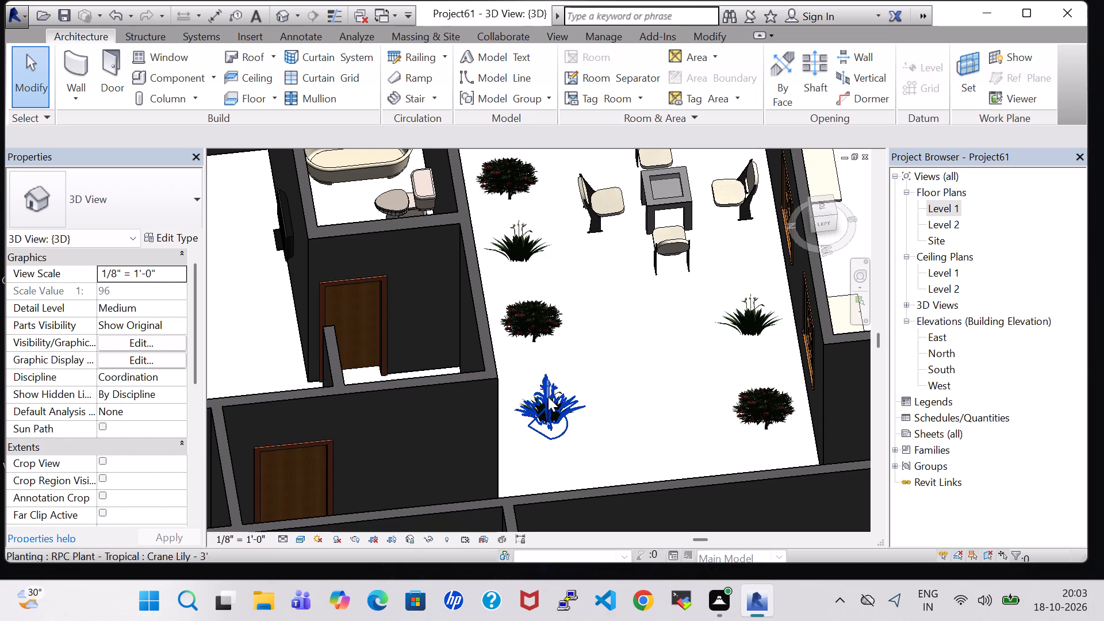
scroll(628, 409, "down", 4)
middle_click_drag(628, 412, 573, 266)
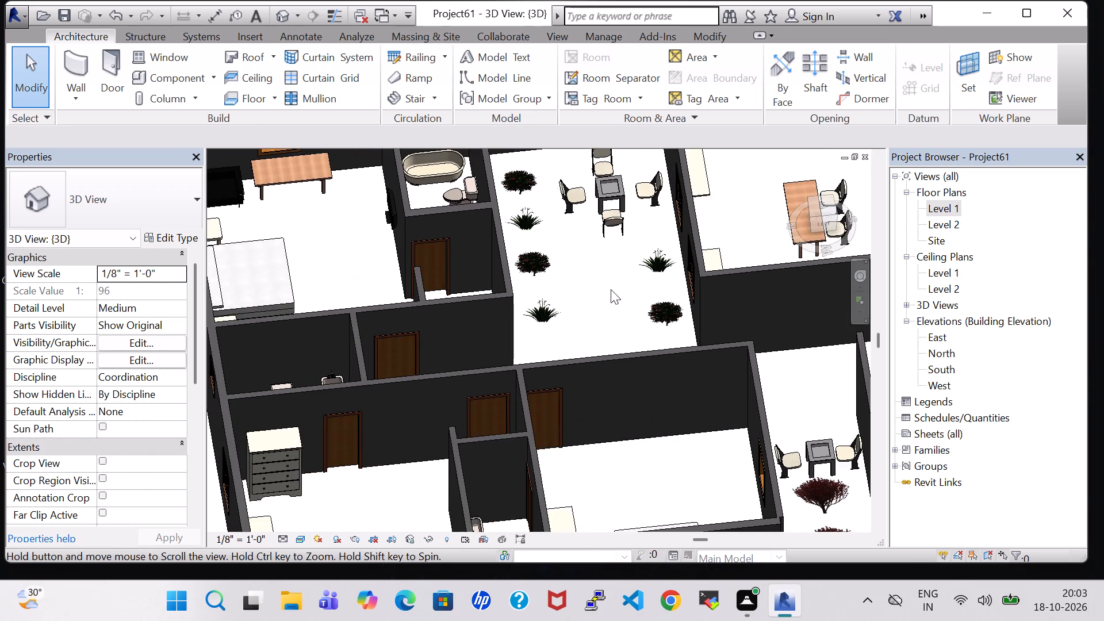
middle_click_drag(669, 402, 597, 302)
middle_click_drag(782, 494, 784, 454, "shift")
scroll(782, 494, "up", 1, "shift")
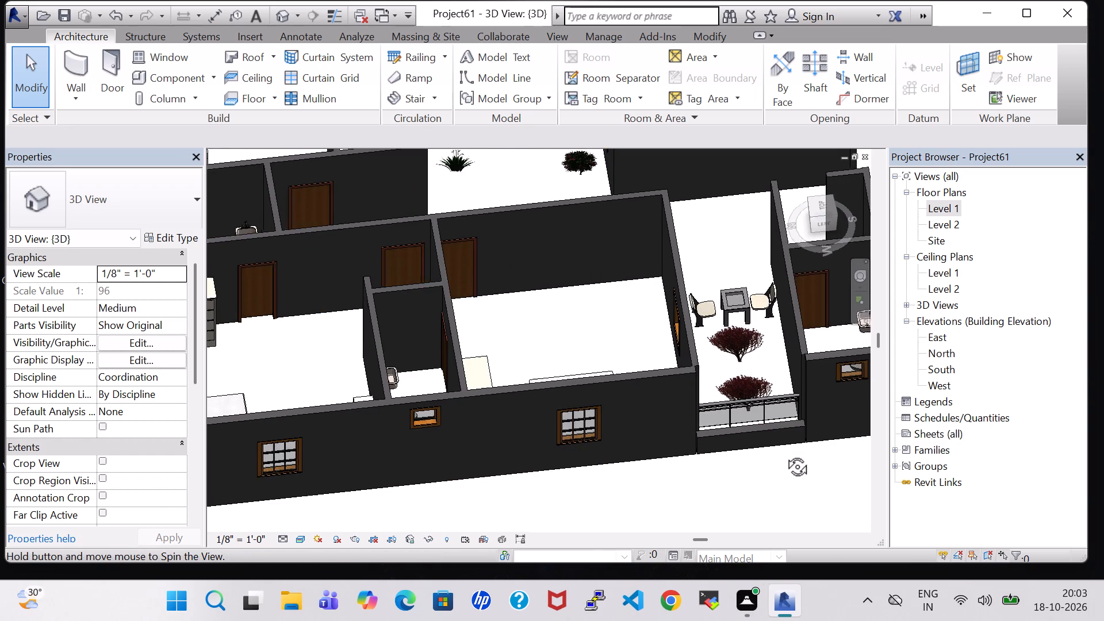
middle_click_drag(784, 454, 766, 404, "shift")
scroll(631, 338, "up", 4)
scroll(704, 281, "up", 3)
middle_click_drag(688, 260, 687, 434)
scroll(601, 367, "up", 7)
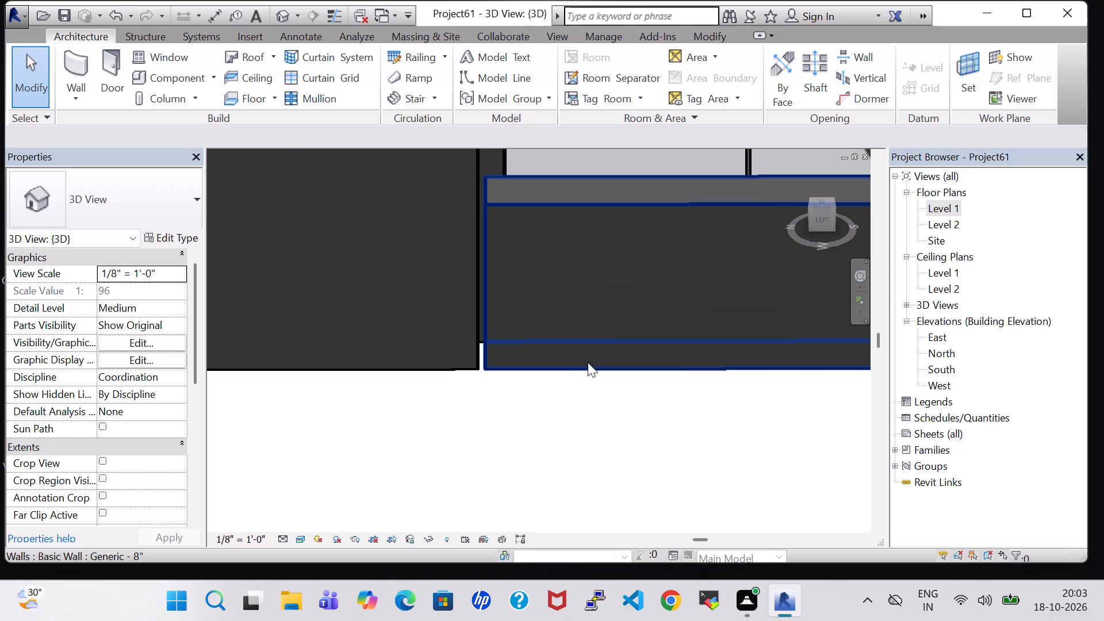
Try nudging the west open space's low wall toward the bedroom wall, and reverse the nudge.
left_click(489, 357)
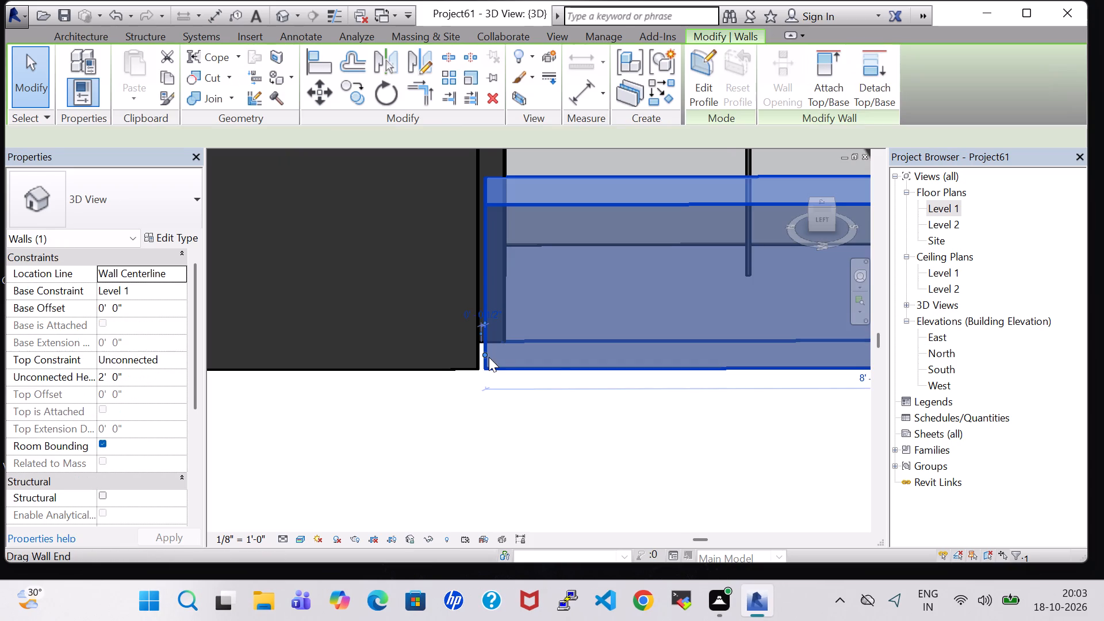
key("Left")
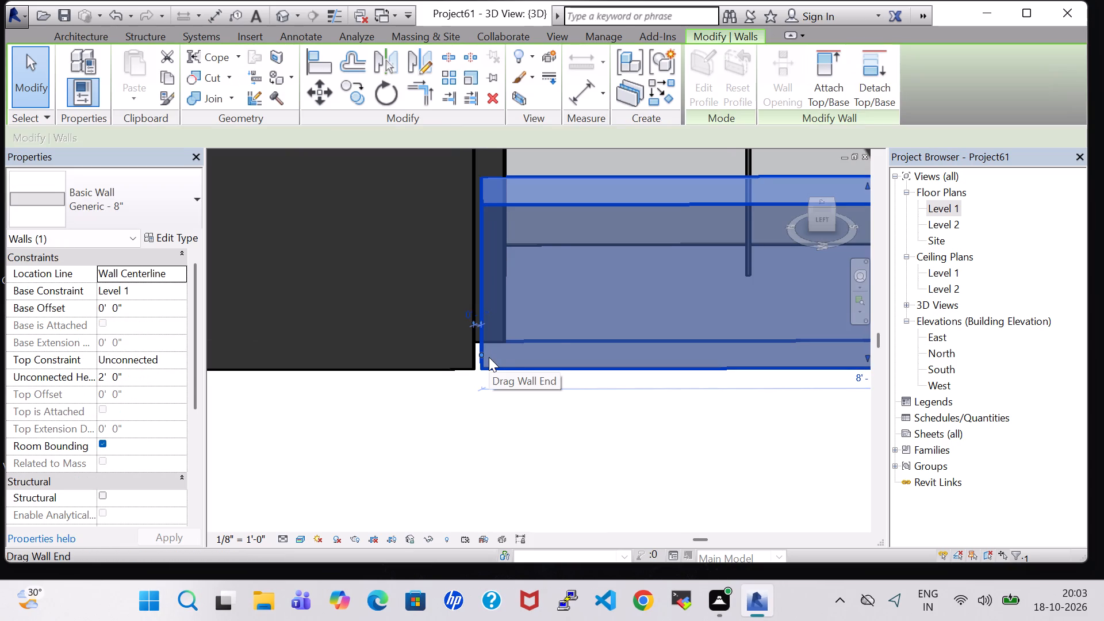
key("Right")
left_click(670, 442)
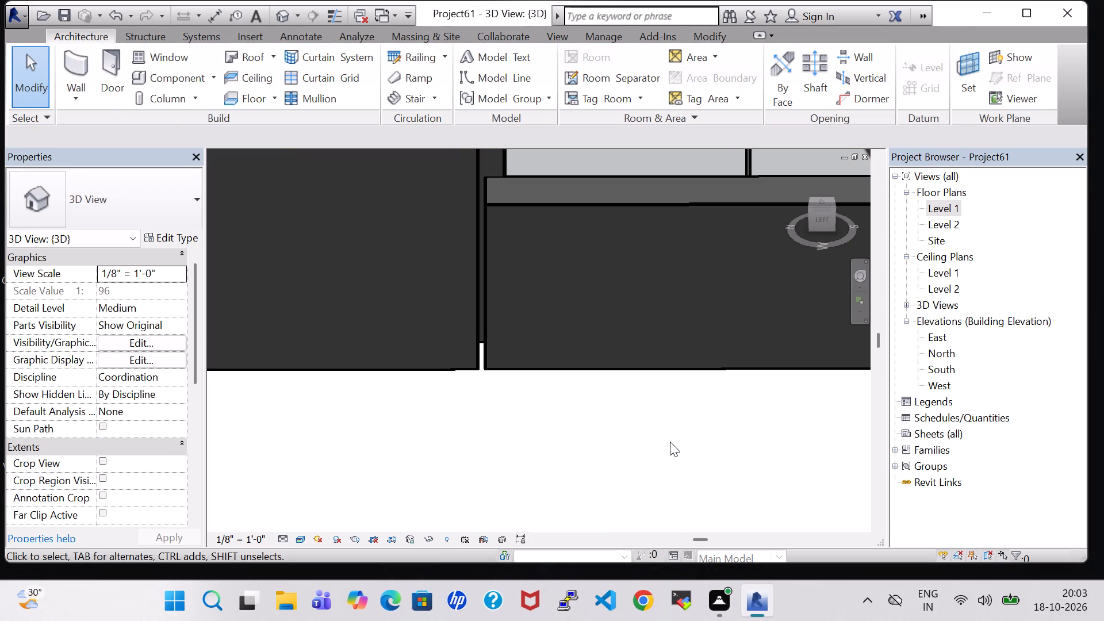
Compare the west low wall in the Level 1 plan and the 3D view, examining where its ends meet the full-height walls.
middle_click_drag(670, 422, 676, 508, "shift")
double_click(935, 207)
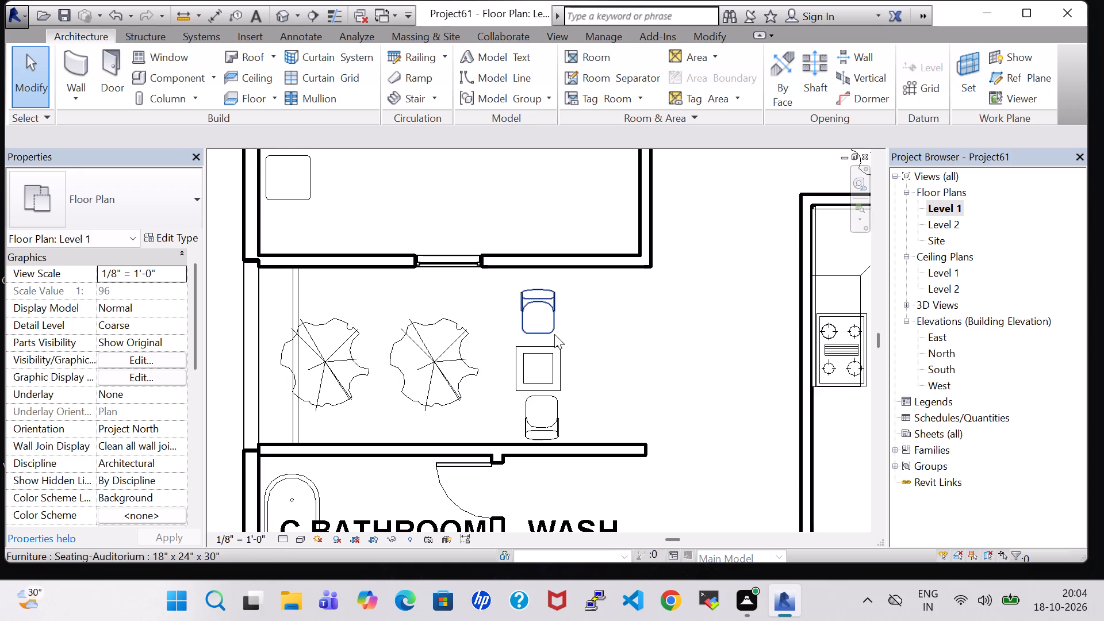
scroll(595, 334, "up", 1)
scroll(595, 334, "down", 3)
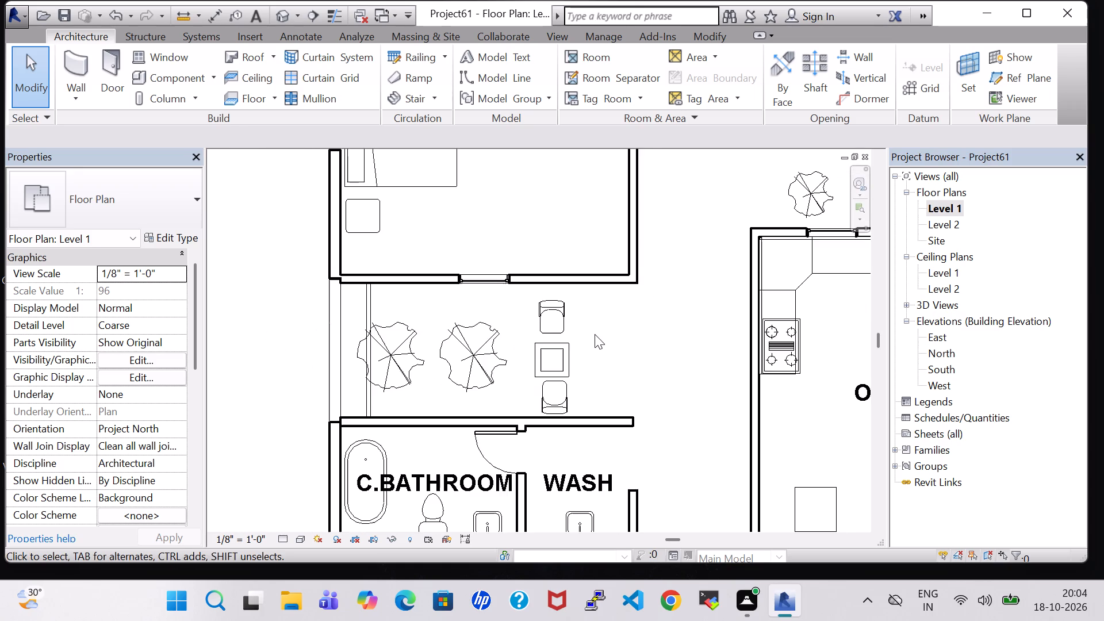
left_click(283, 6)
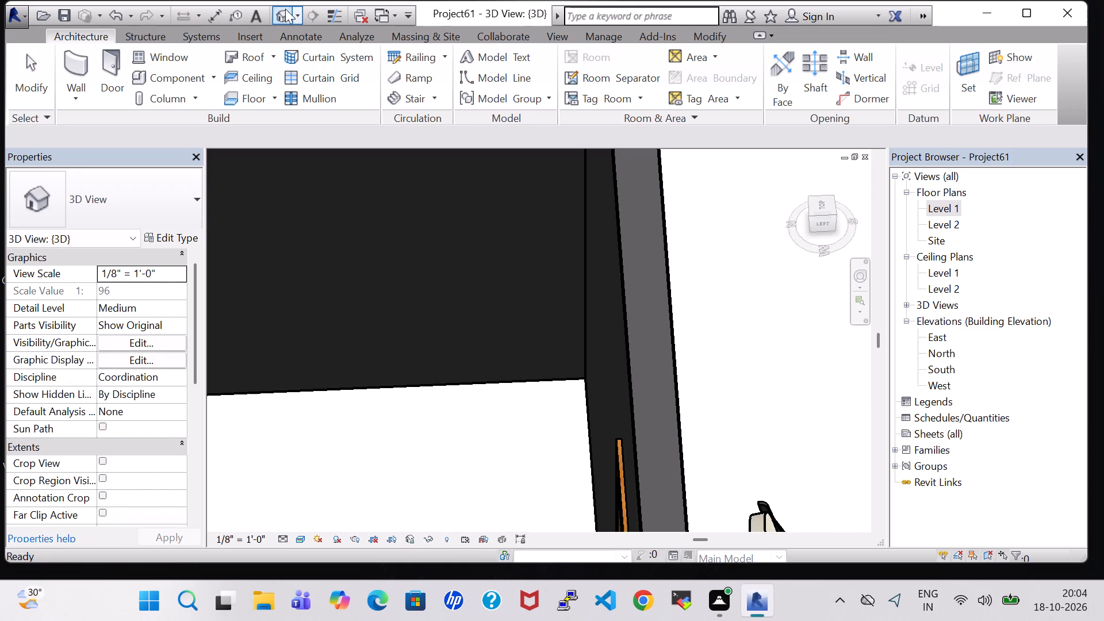
scroll(457, 420, "down", 6)
middle_click_drag(459, 419, 515, 298)
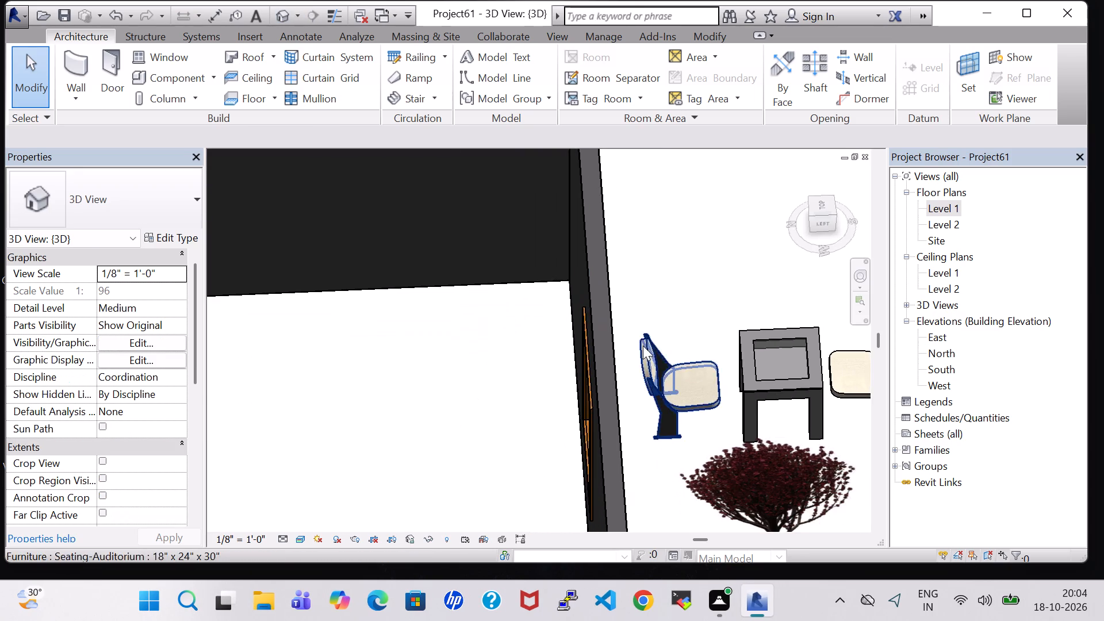
middle_click_drag(643, 346, 461, 0)
scroll(627, 352, "up", 6)
middle_click_drag(620, 410, 597, 184)
scroll(620, 410, "up", 1)
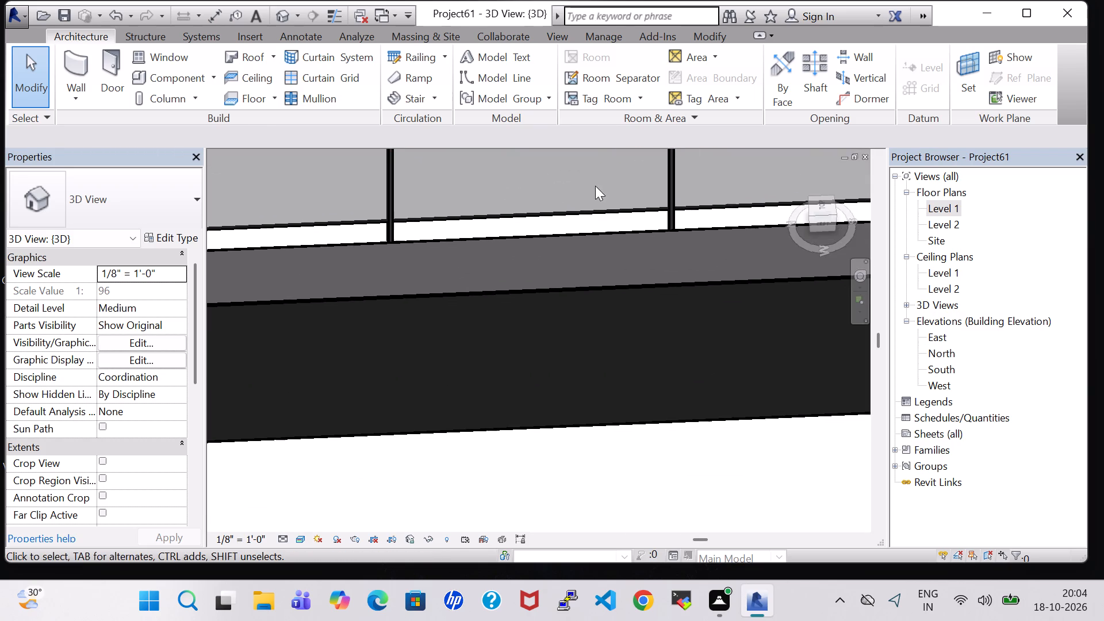
middle_click_drag(726, 482, 438, 500)
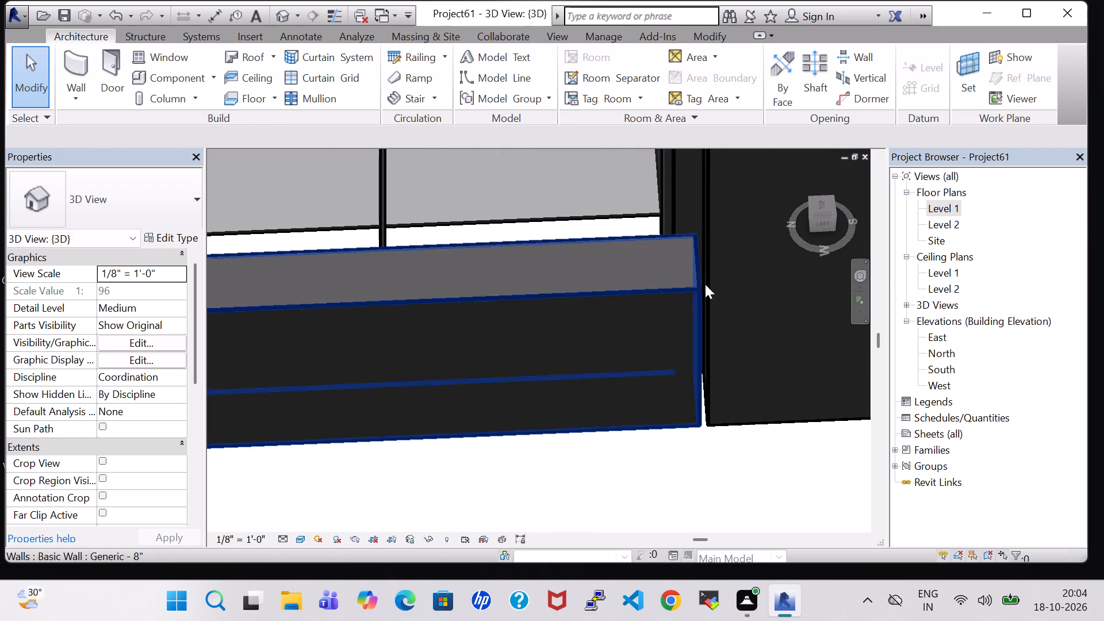
In the Level 1 plan, nudge the bedroom's west exterior wall south until its end is flush with the bedroom's south wall.
double_click(946, 204)
scroll(412, 308, "up", 5)
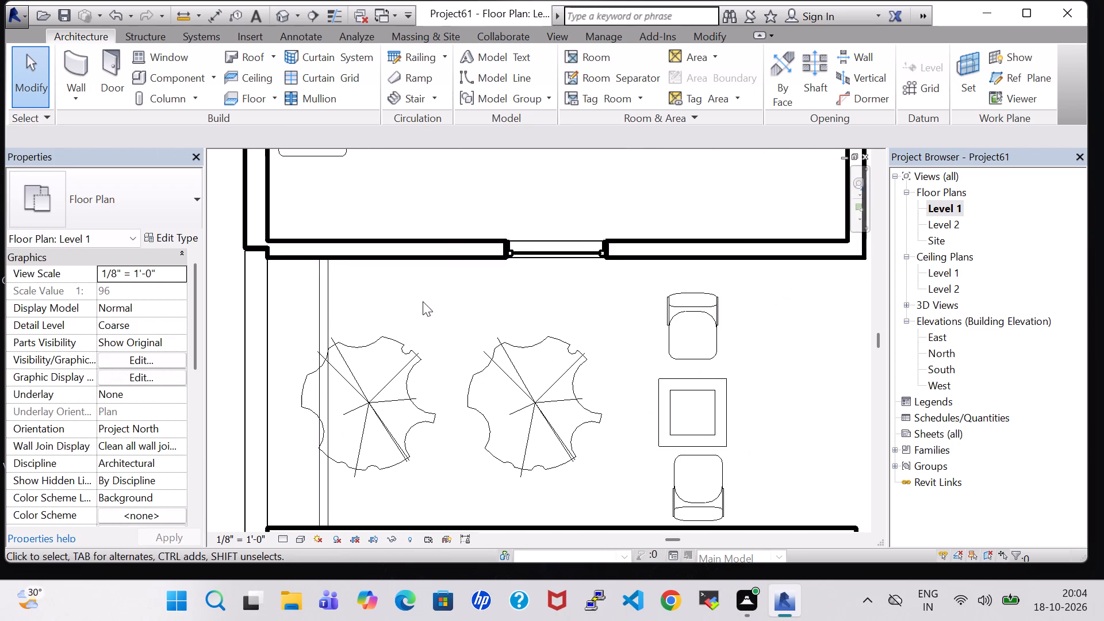
left_click(241, 231)
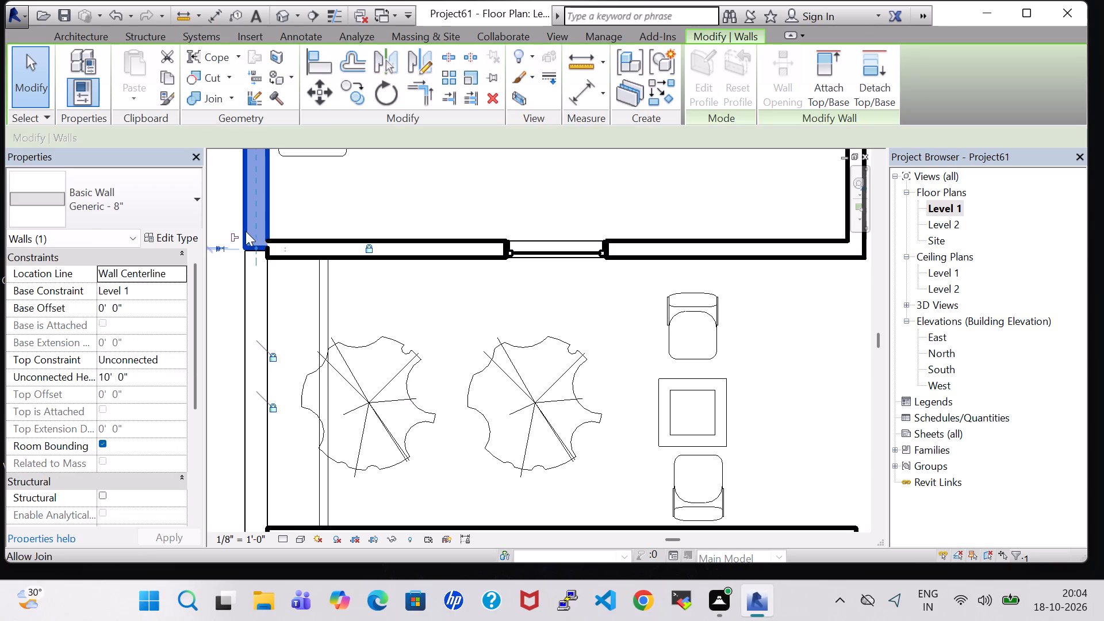
key("Down")
key("Down")
key("Down")
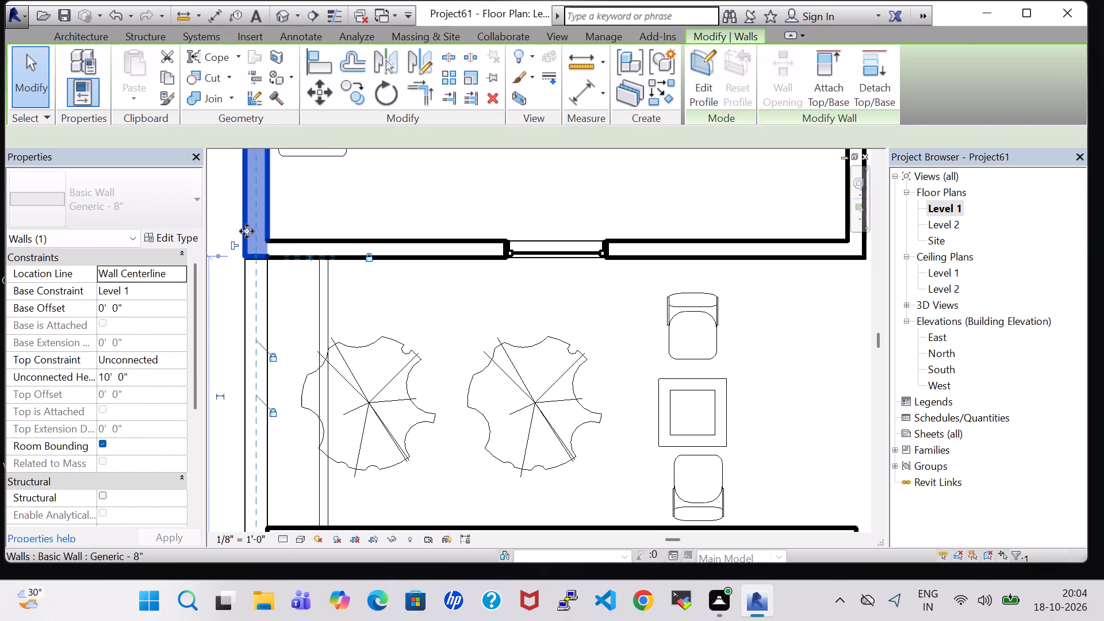
left_click(361, 213)
scroll(361, 213, "down", 3)
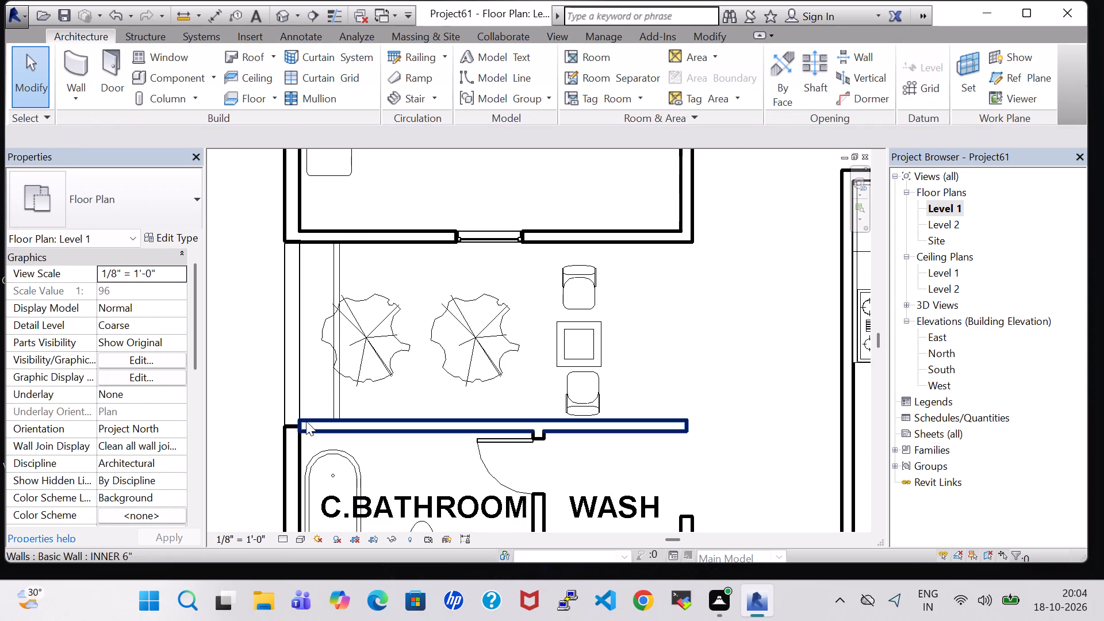
Extend the west end of the INNER 6" wall north of C.BATHROOM to the outer face of the exterior wall.
left_click(289, 425)
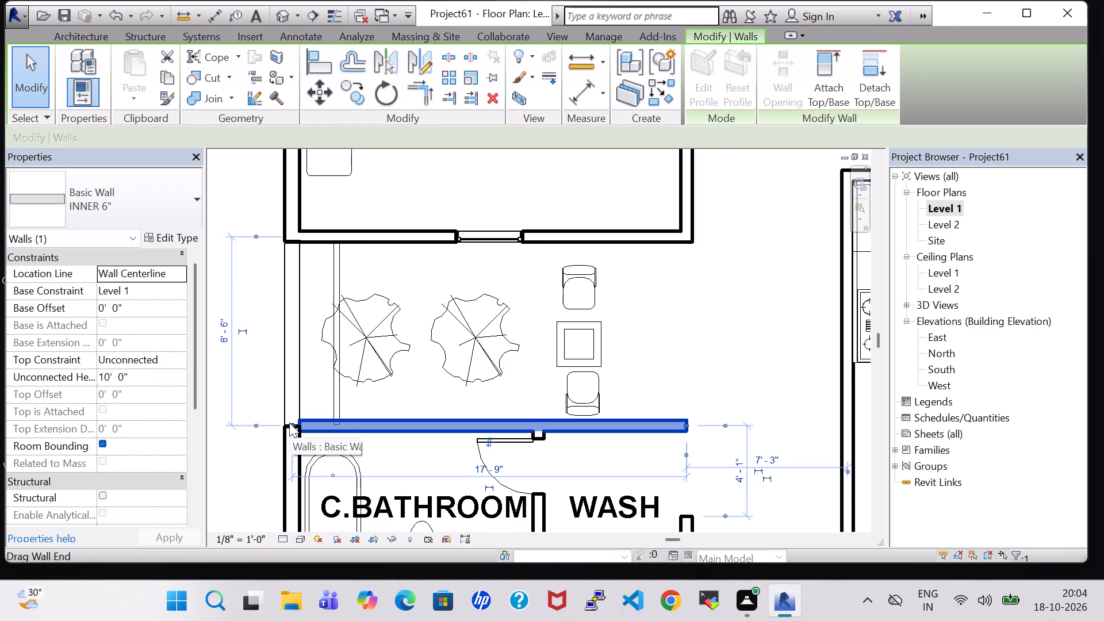
scroll(289, 423, "up", 6)
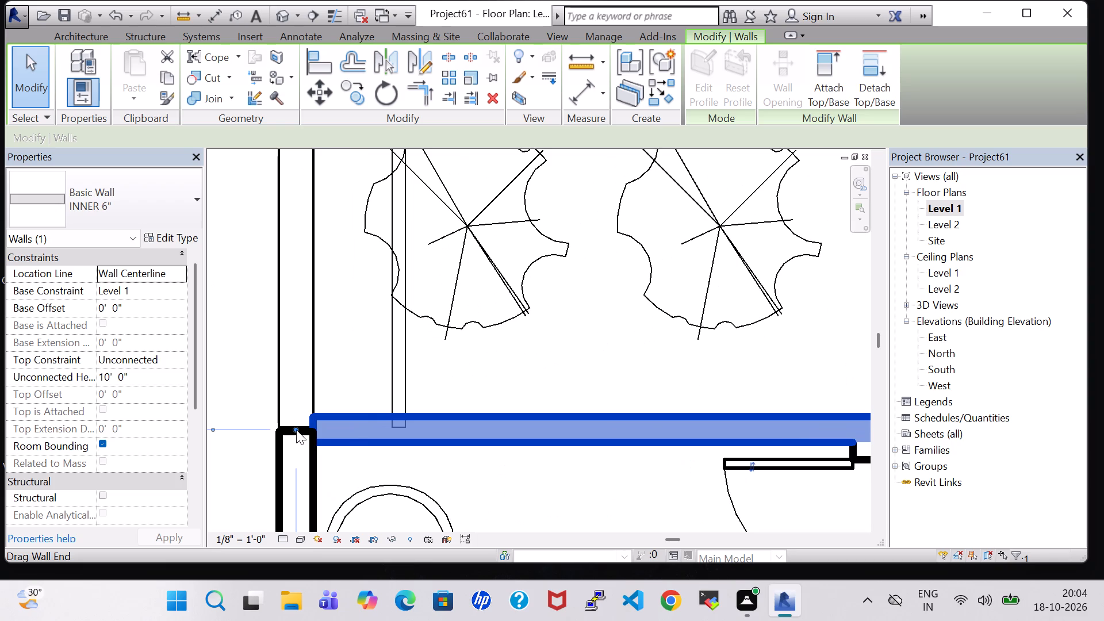
left_click_drag(296, 430, 277, 426)
left_click(341, 358)
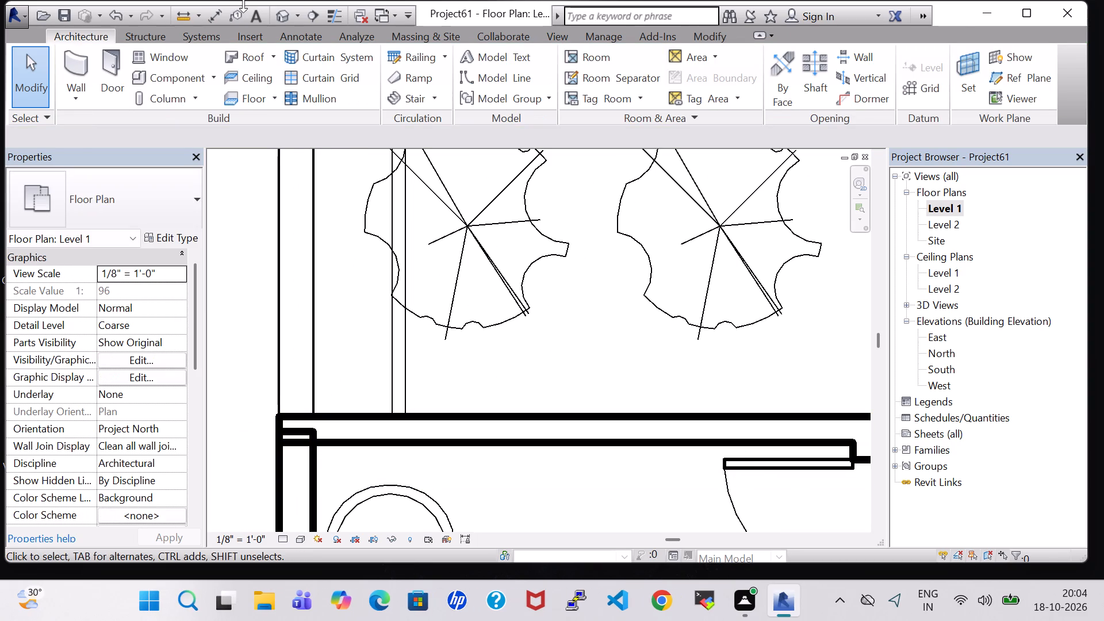
Extend the north end of C.BATHROOM's west exterior wall to the north face of the INNER 6" wall.
left_click(294, 434)
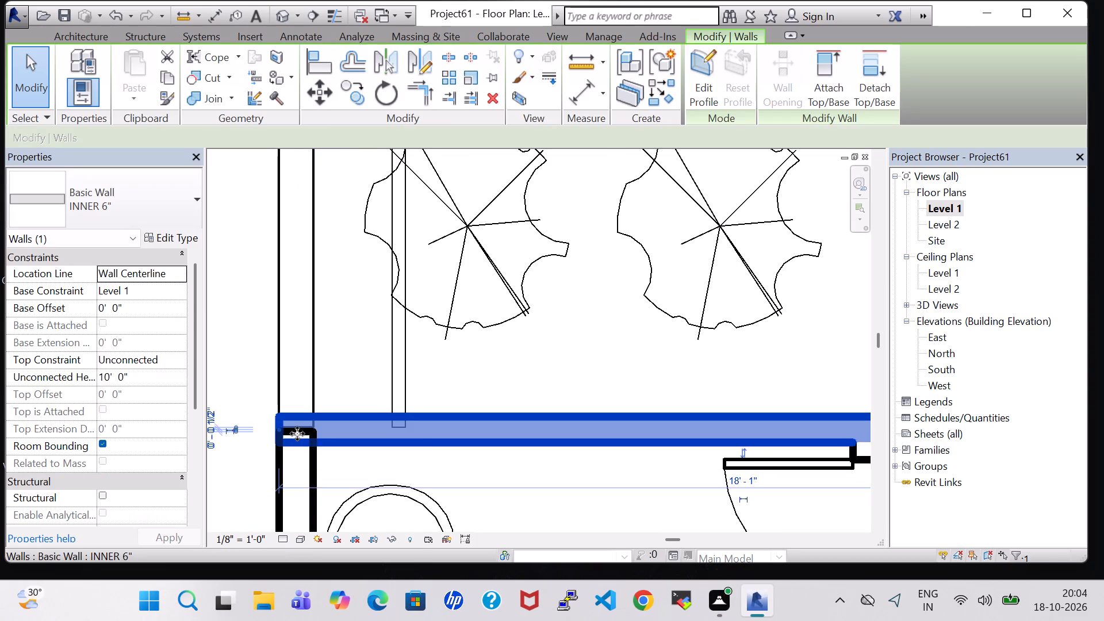
scroll(302, 434, "up", 7)
left_click(416, 523)
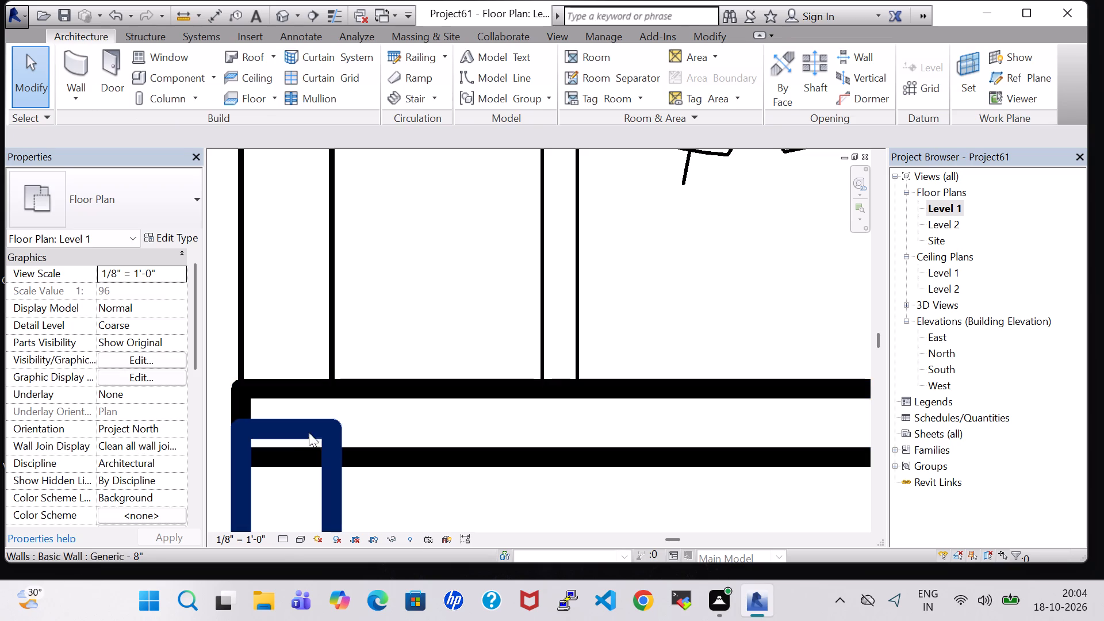
left_click(298, 428)
left_click(388, 514)
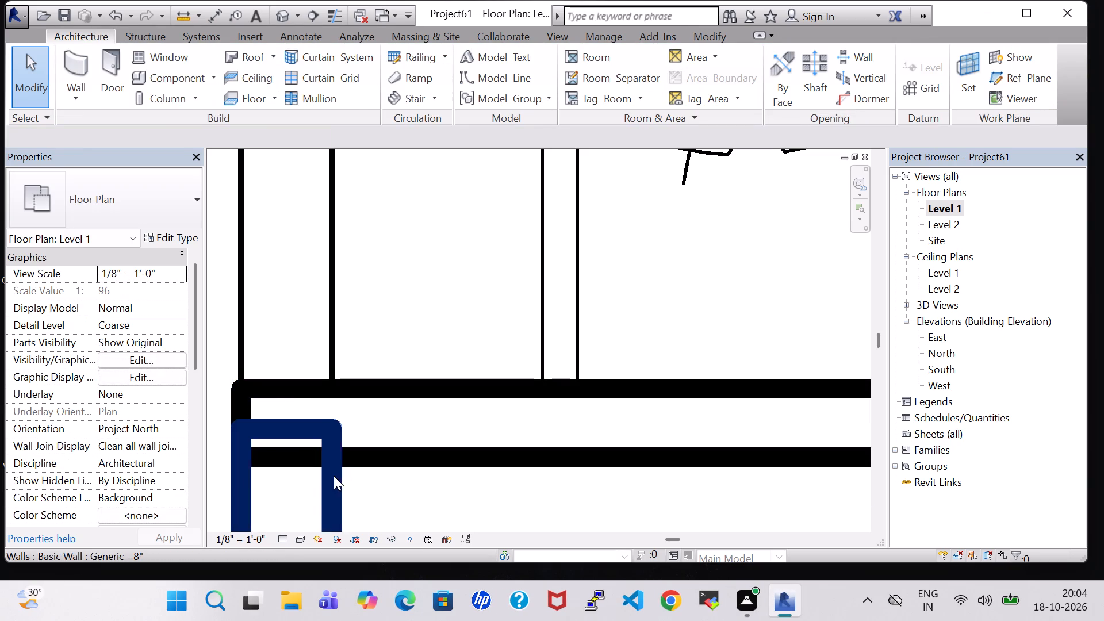
left_click(333, 476)
left_click_drag(285, 427, 293, 389)
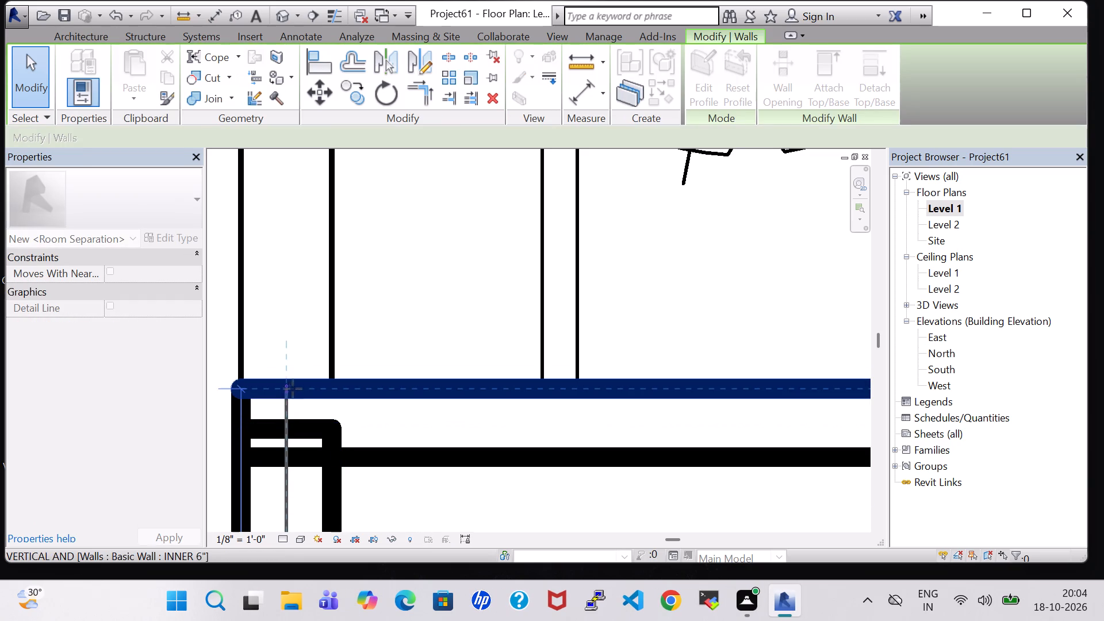
left_click_drag(293, 389, 296, 381)
left_click(451, 297)
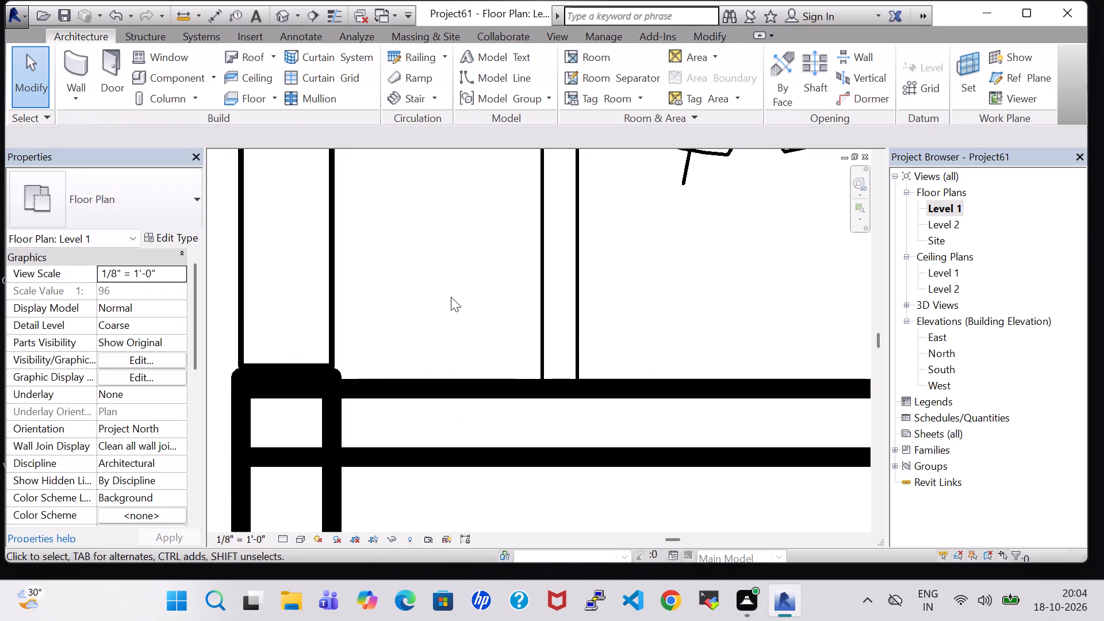
Save the project while switching from the Level 1 plan to the 3D view.
left_click(279, 17)
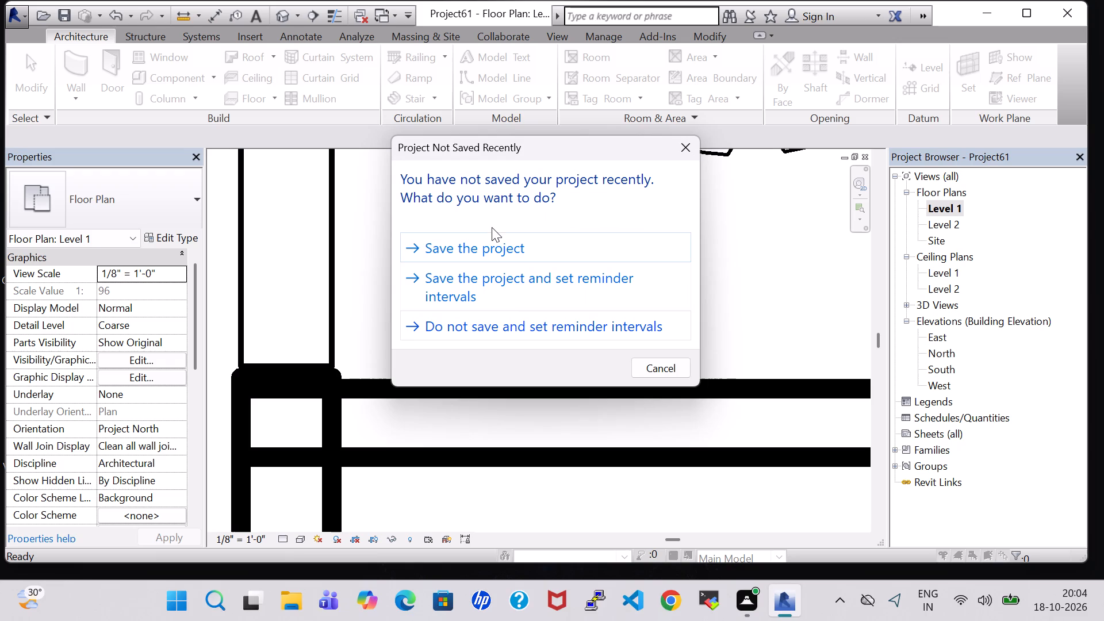
left_click(492, 227)
left_click(485, 242)
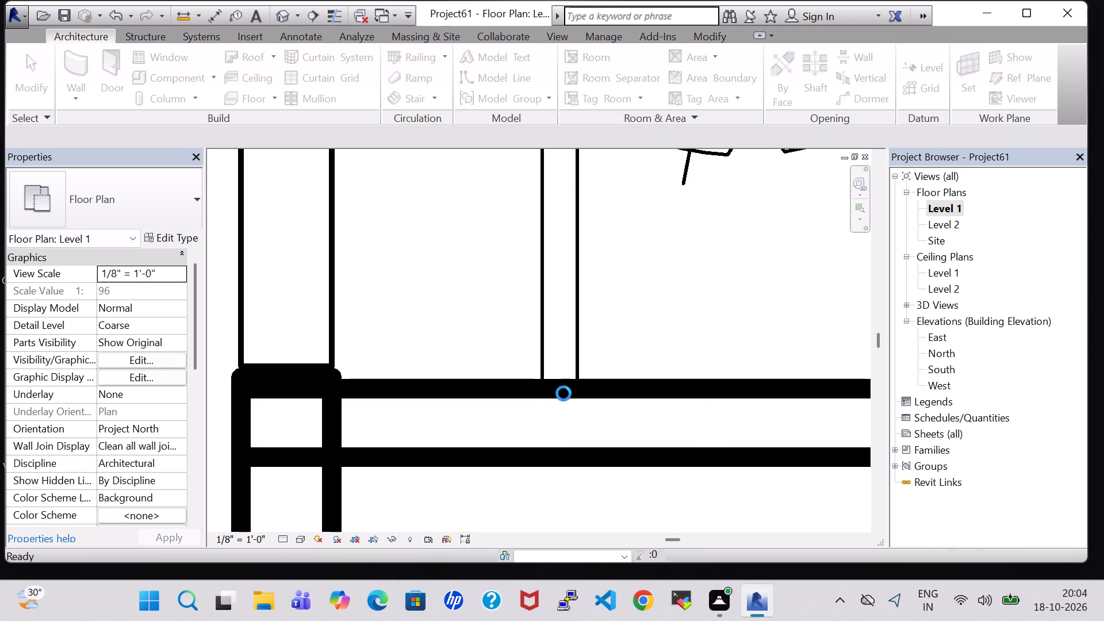
In the Level 1 plan, extend the west low wall's south end into the wall corner at C.BATHROOM.
scroll(572, 424, "down", 7)
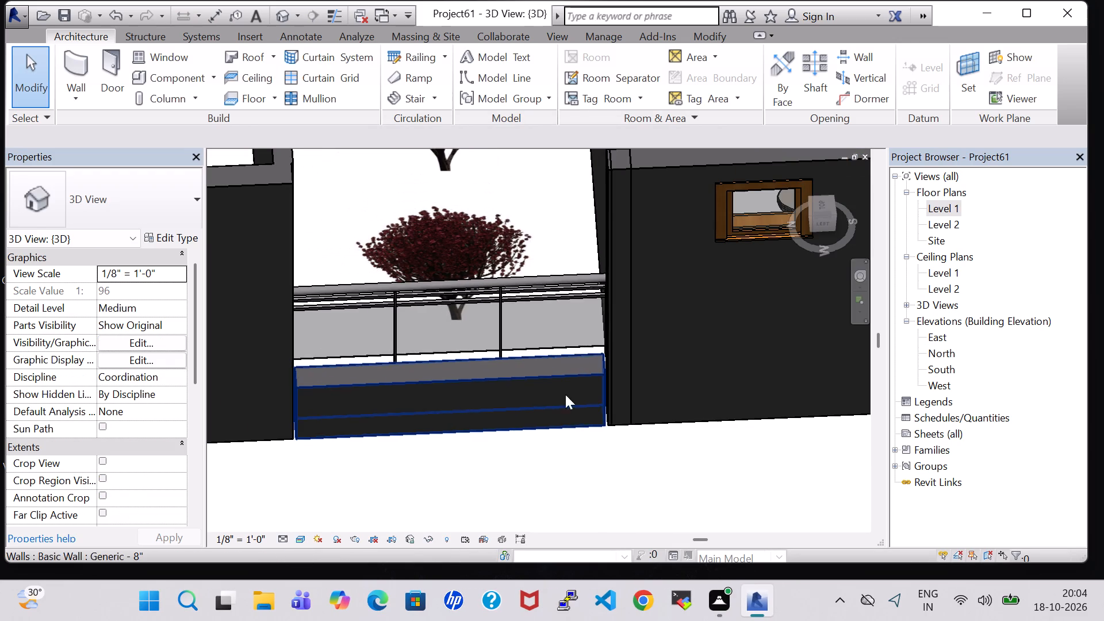
middle_click_drag(556, 205, 554, 256)
double_click(942, 205)
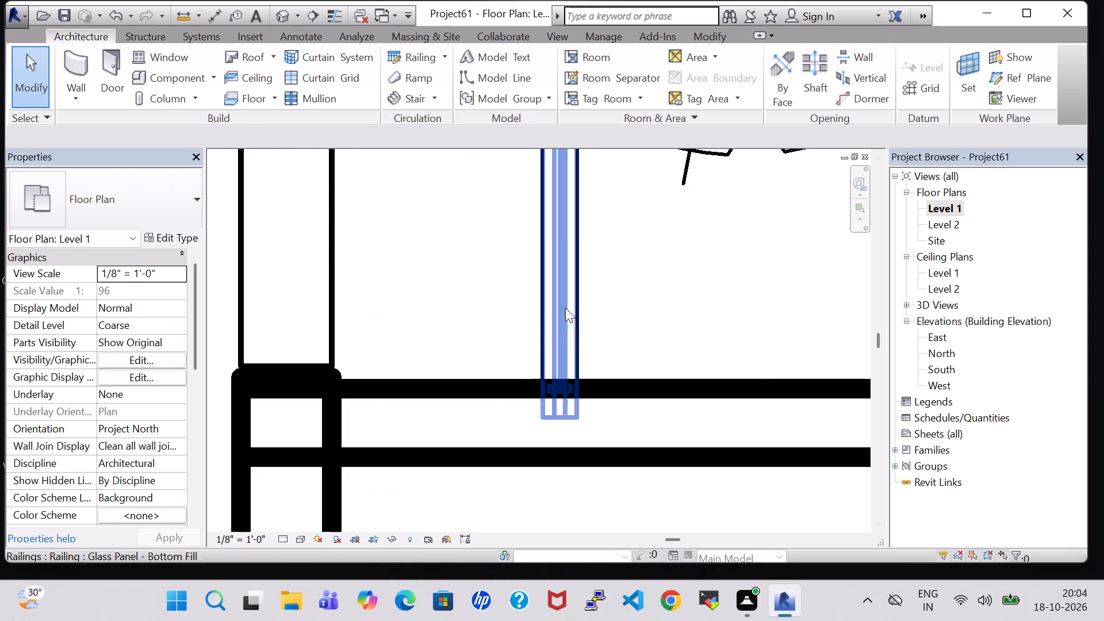
scroll(495, 317, "down", 12)
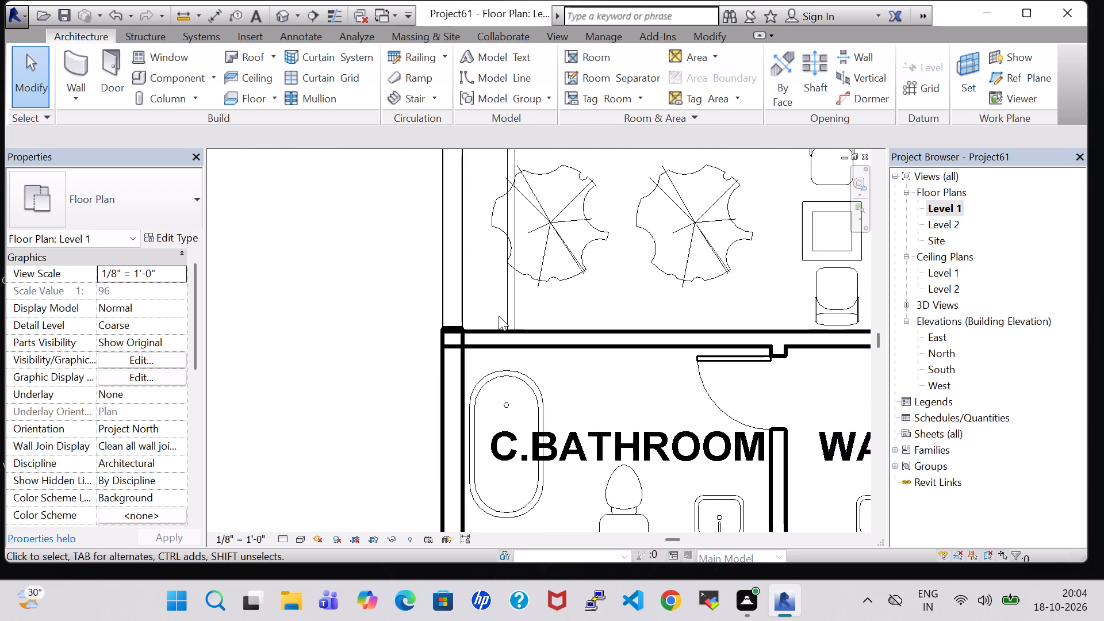
scroll(499, 316, "down", 3)
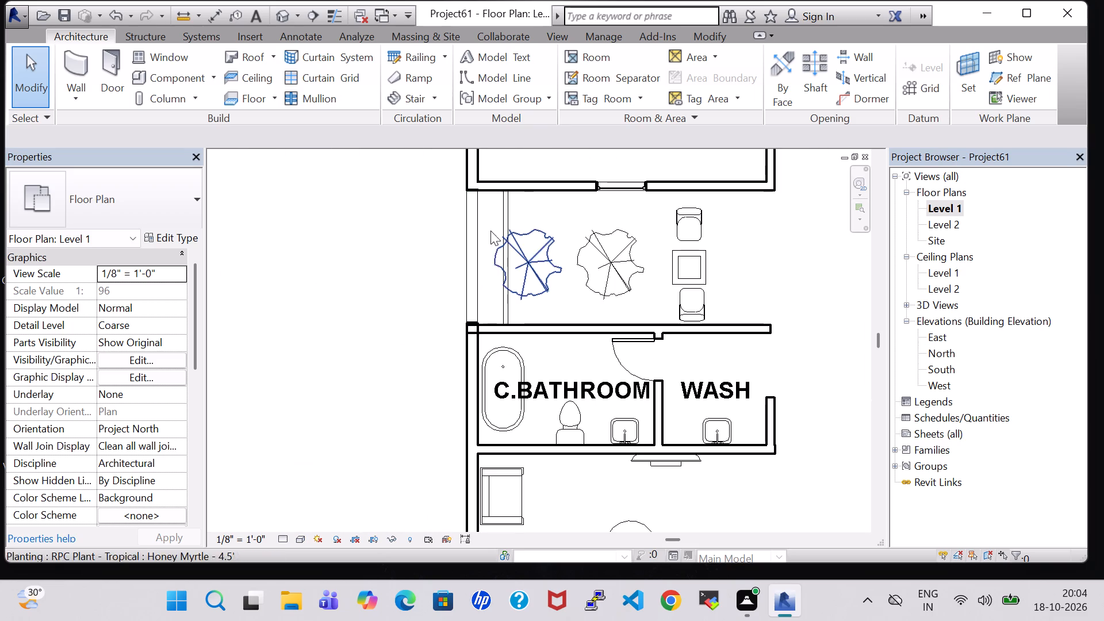
left_click(476, 233)
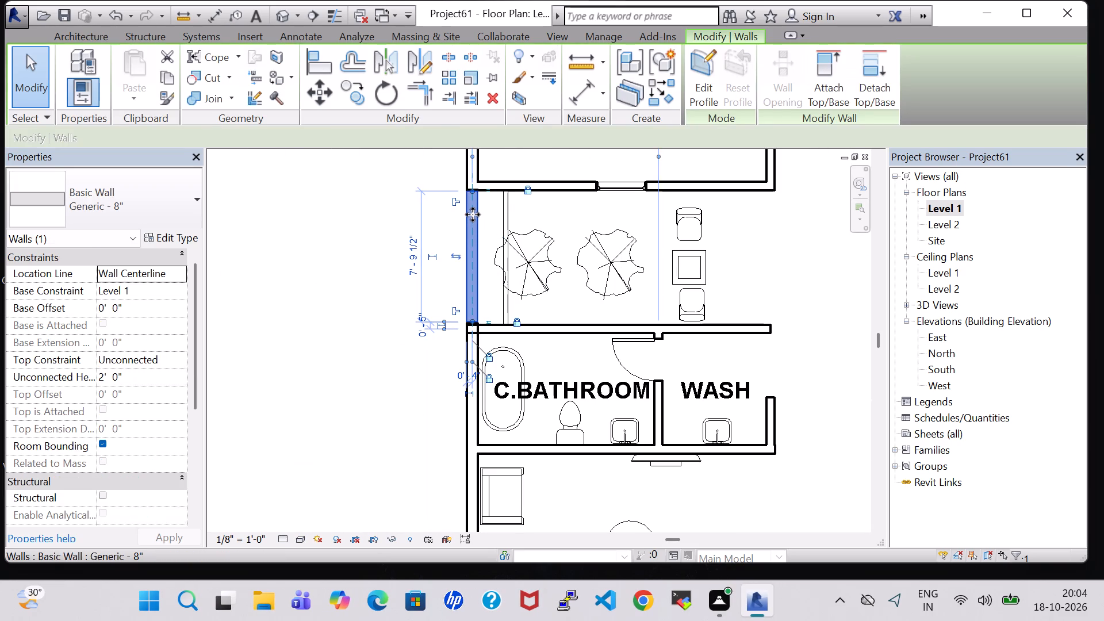
scroll(473, 214, "up", 7)
scroll(476, 493, "up", 4)
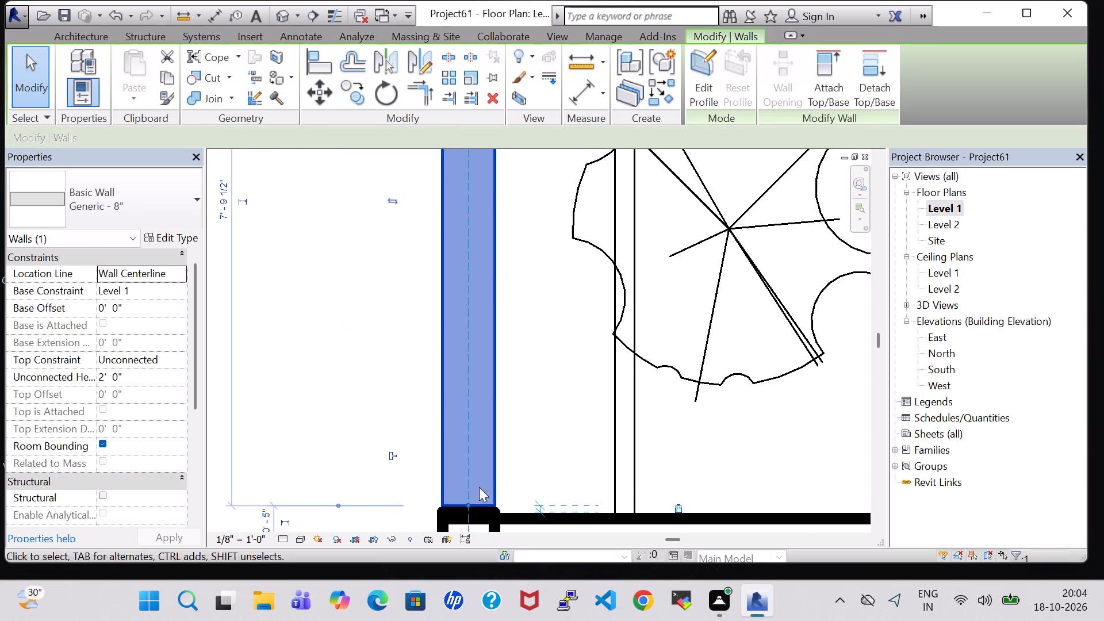
scroll(535, 467, "up", 1)
middle_click_drag(535, 467, 531, 348)
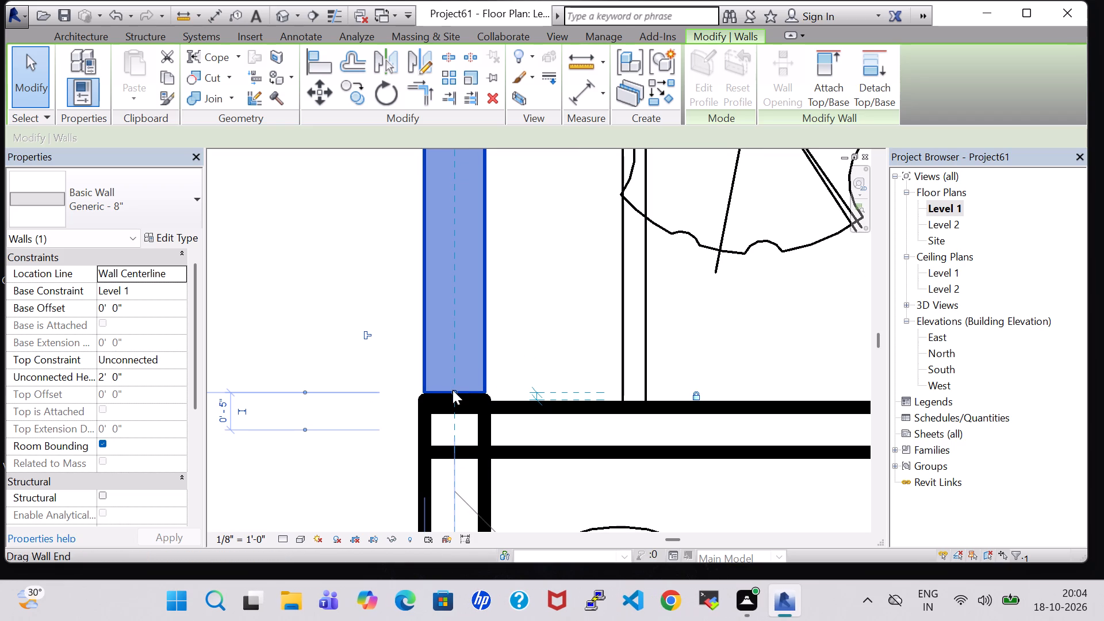
left_click_drag(453, 390, 454, 402)
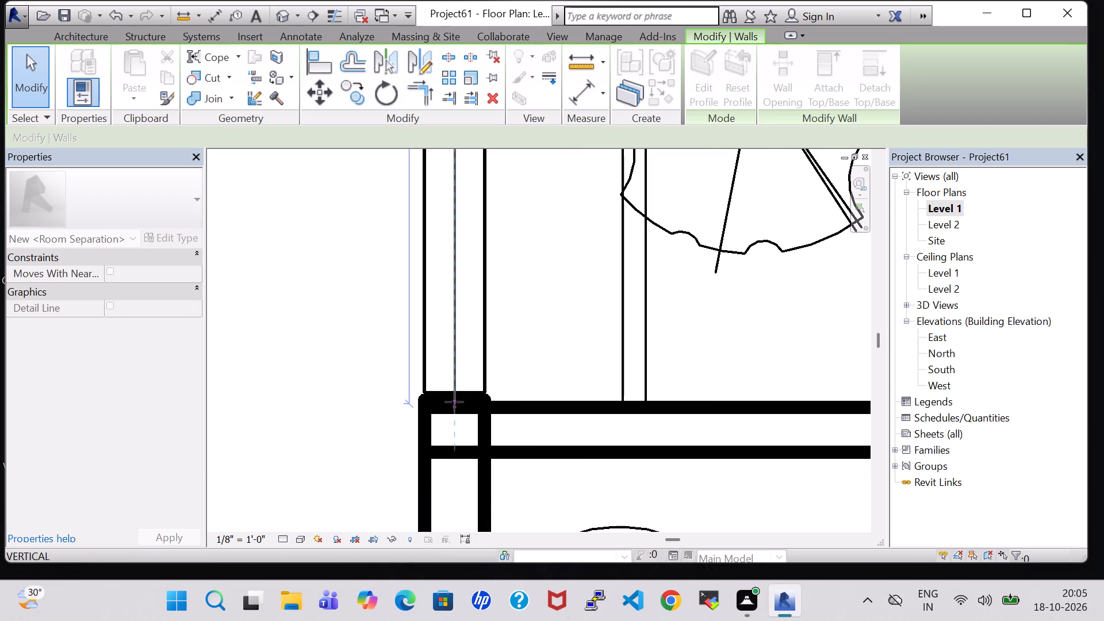
left_click_drag(454, 402, 454, 403)
left_click(531, 257)
Extend the west low wall's north end up to the corner of the bedroom's west and south walls.
middle_click_drag(531, 257, 607, 513)
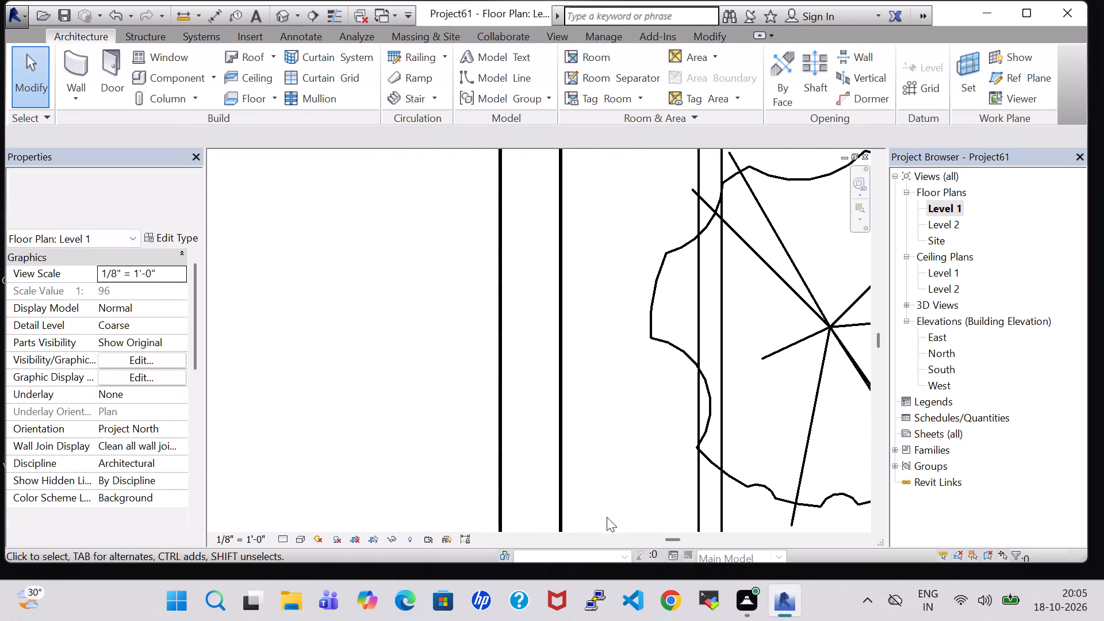
middle_click_drag(586, 201, 605, 450)
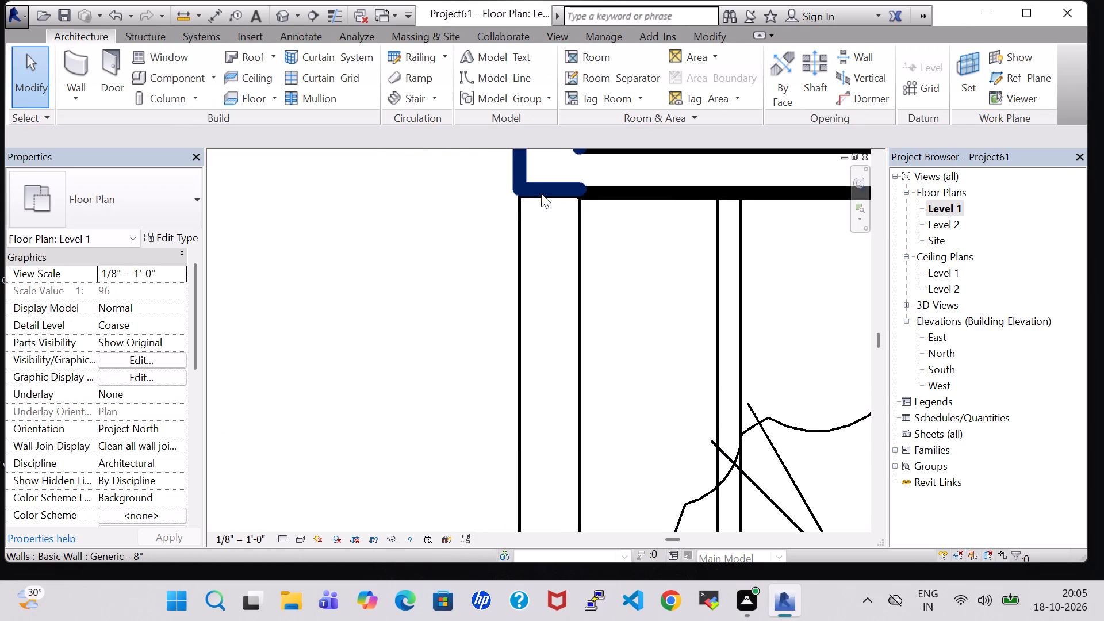
left_click(521, 218)
middle_click_drag(610, 237, 614, 365)
scroll(615, 365, "up", 8)
left_click_drag(423, 237, 423, 229)
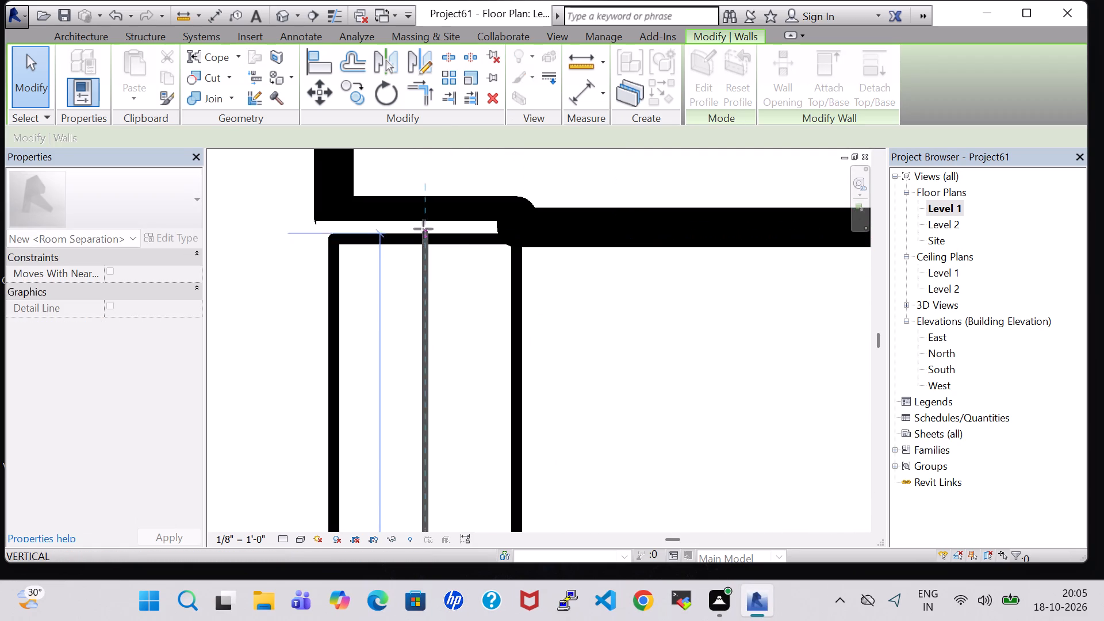
left_click_drag(423, 229, 420, 207)
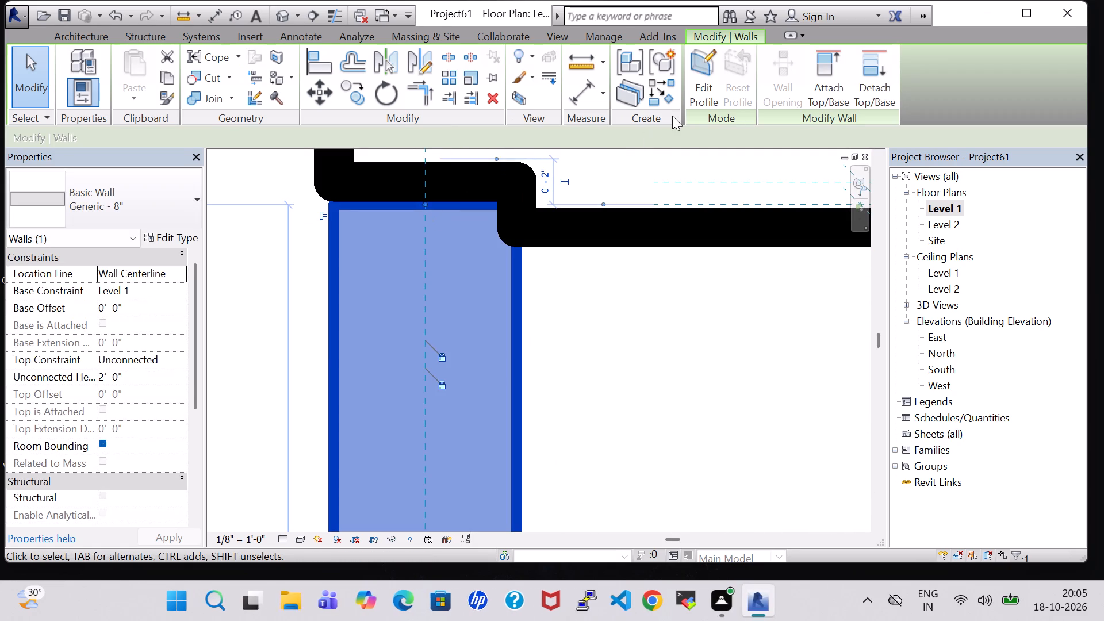
scroll(678, 138, "down", 6)
scroll(615, 291, "down", 6)
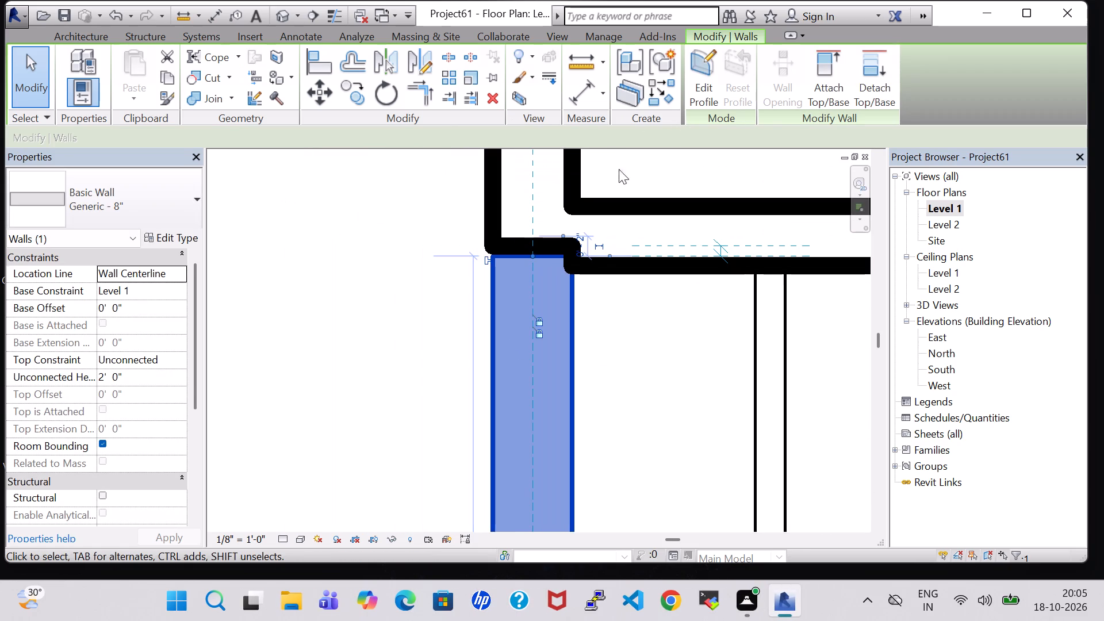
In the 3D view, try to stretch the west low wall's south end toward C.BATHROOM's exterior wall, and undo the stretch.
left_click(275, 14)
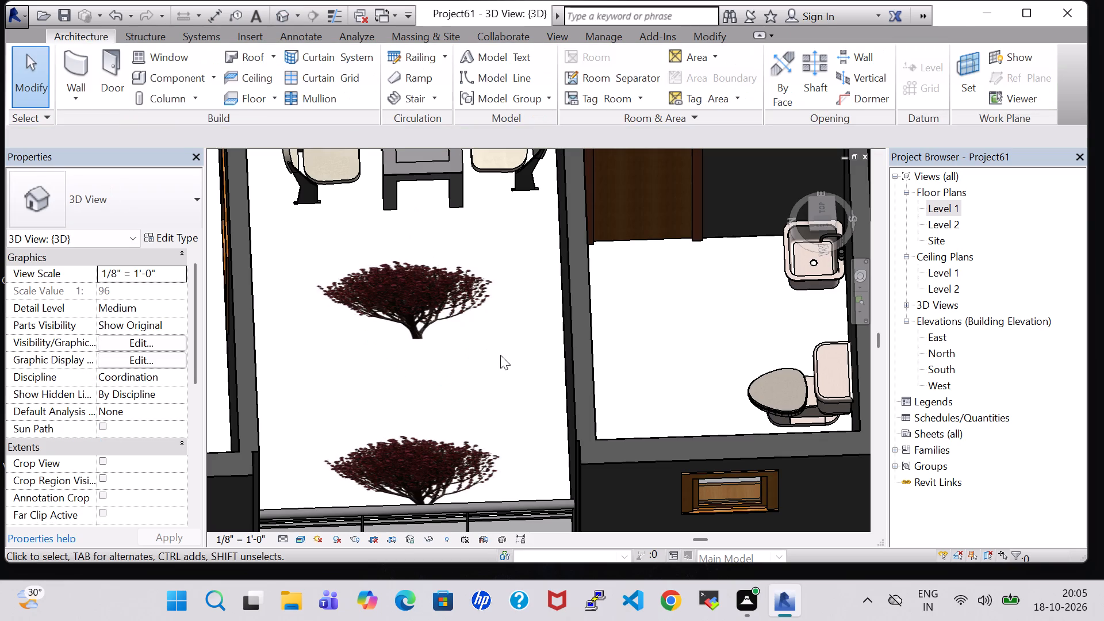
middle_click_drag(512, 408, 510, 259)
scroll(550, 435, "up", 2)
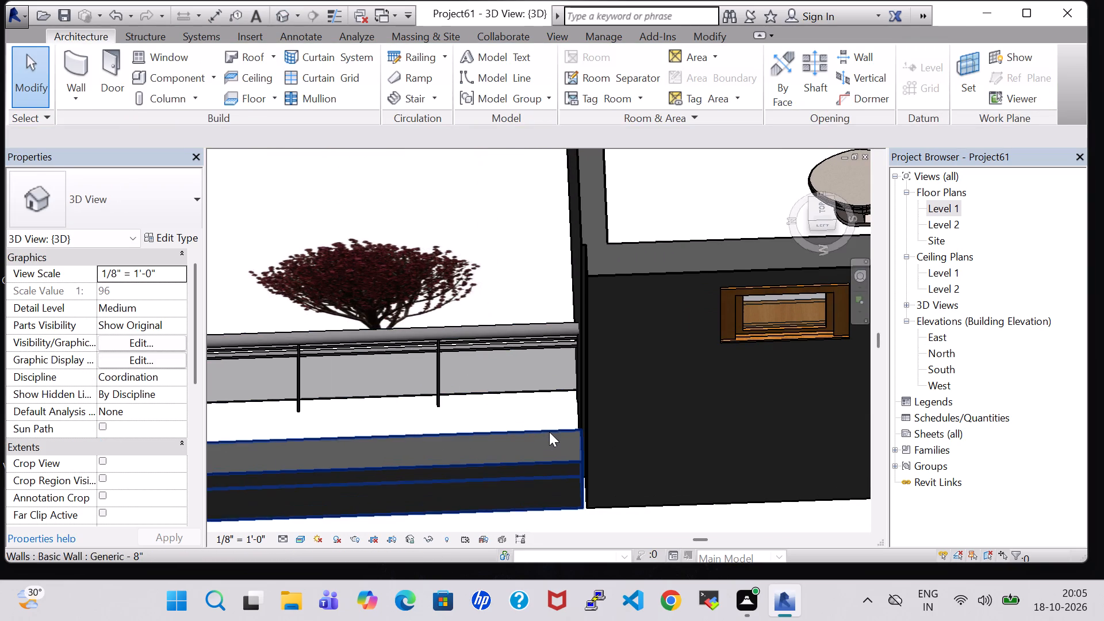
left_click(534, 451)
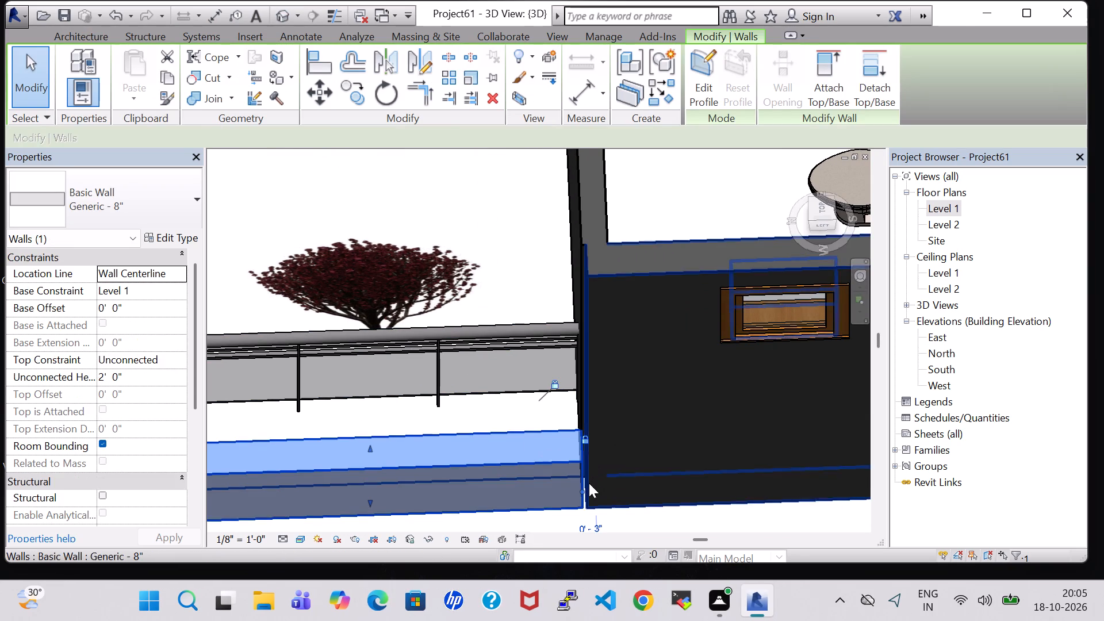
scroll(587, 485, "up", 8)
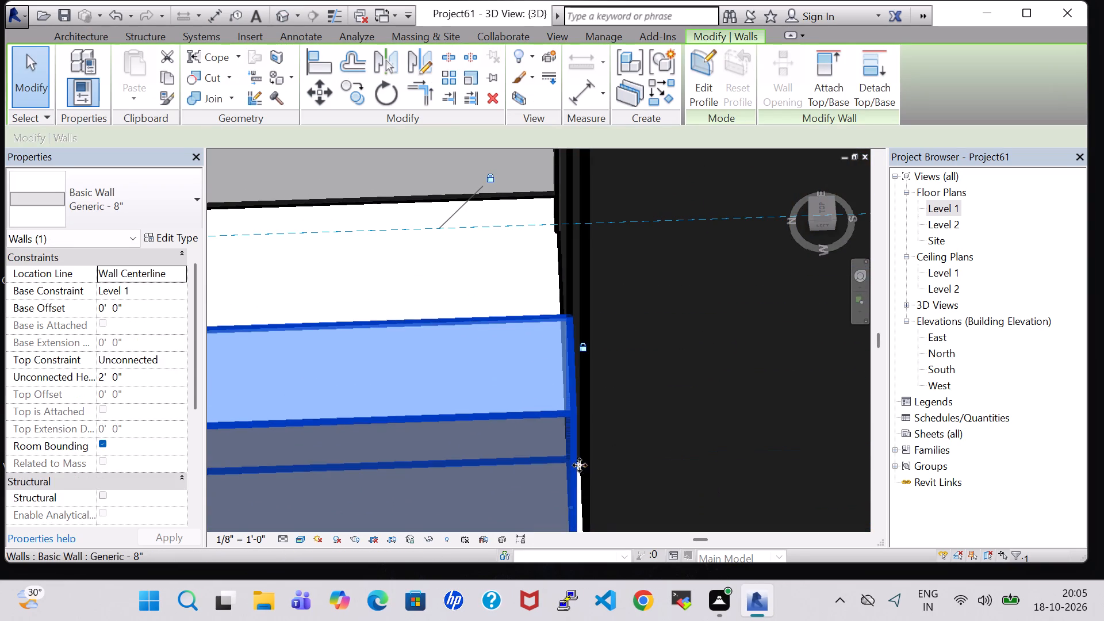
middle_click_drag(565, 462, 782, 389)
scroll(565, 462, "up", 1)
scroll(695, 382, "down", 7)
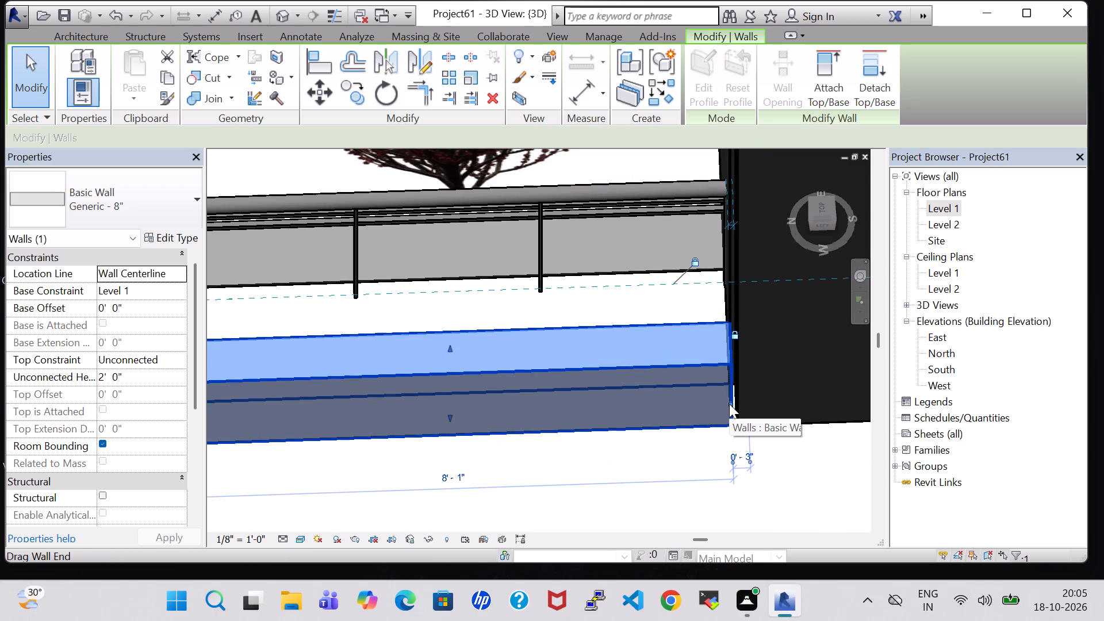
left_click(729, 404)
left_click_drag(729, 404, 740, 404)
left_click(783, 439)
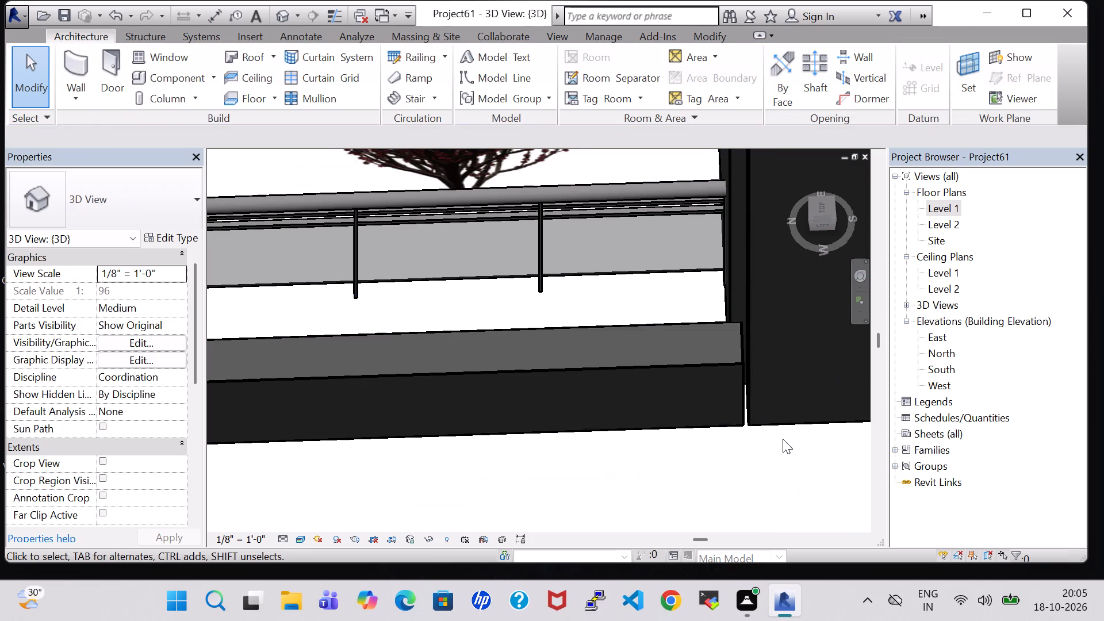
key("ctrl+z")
Examine the west low wall's north joint and the adjoining bedroom in the Level 1 plan.
double_click(934, 206)
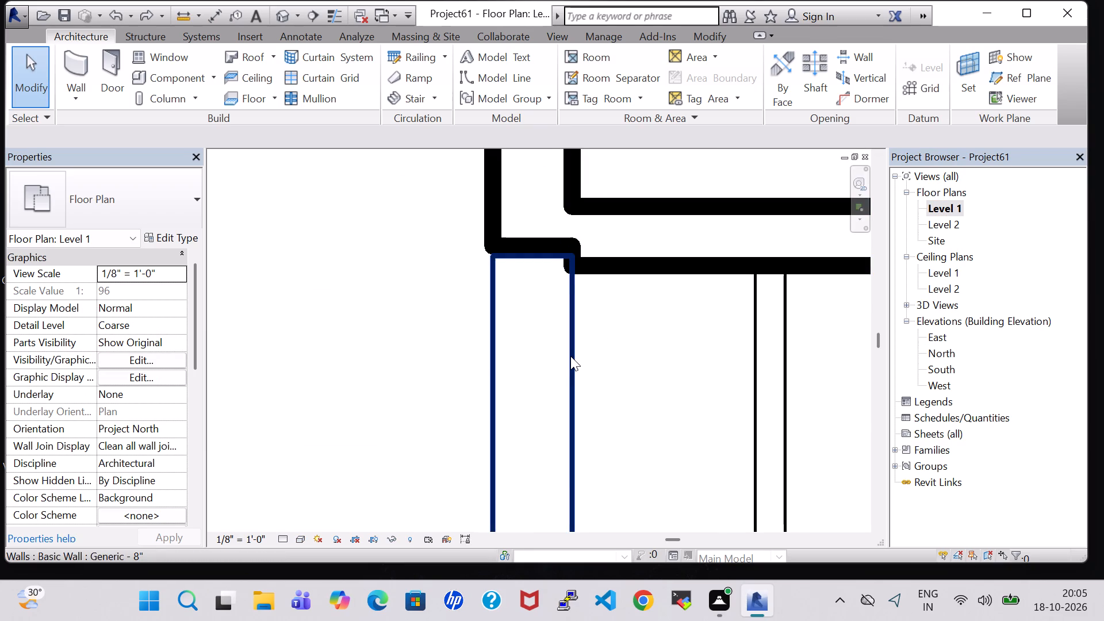
scroll(570, 357, "down", 10)
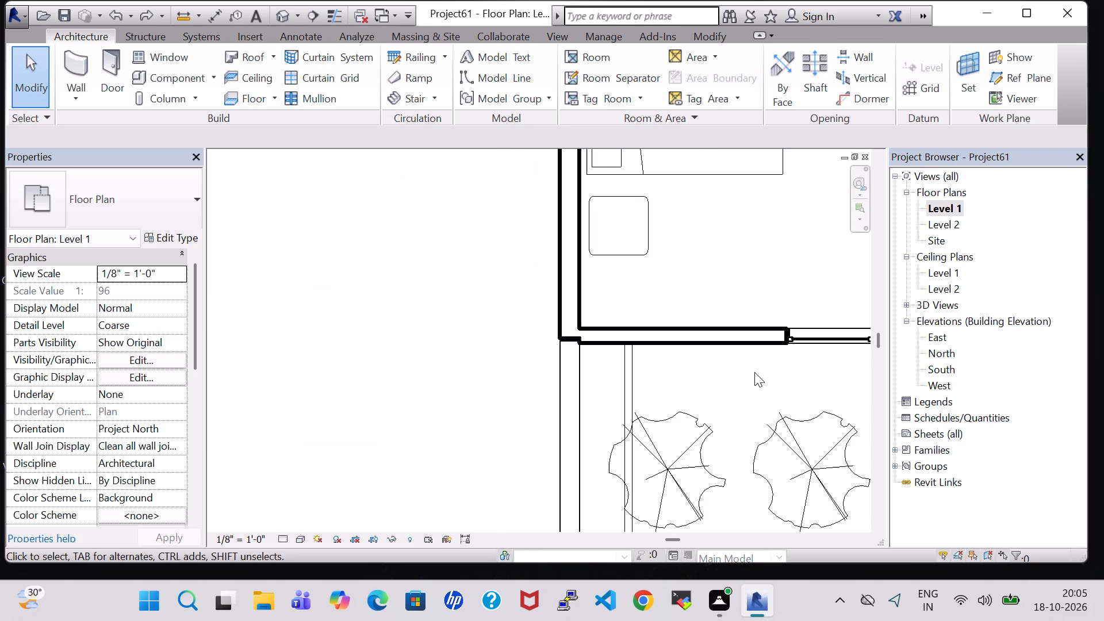
middle_click_drag(743, 376, 445, 374)
scroll(805, 328, "down", 2)
middle_click_drag(825, 296, 736, 555)
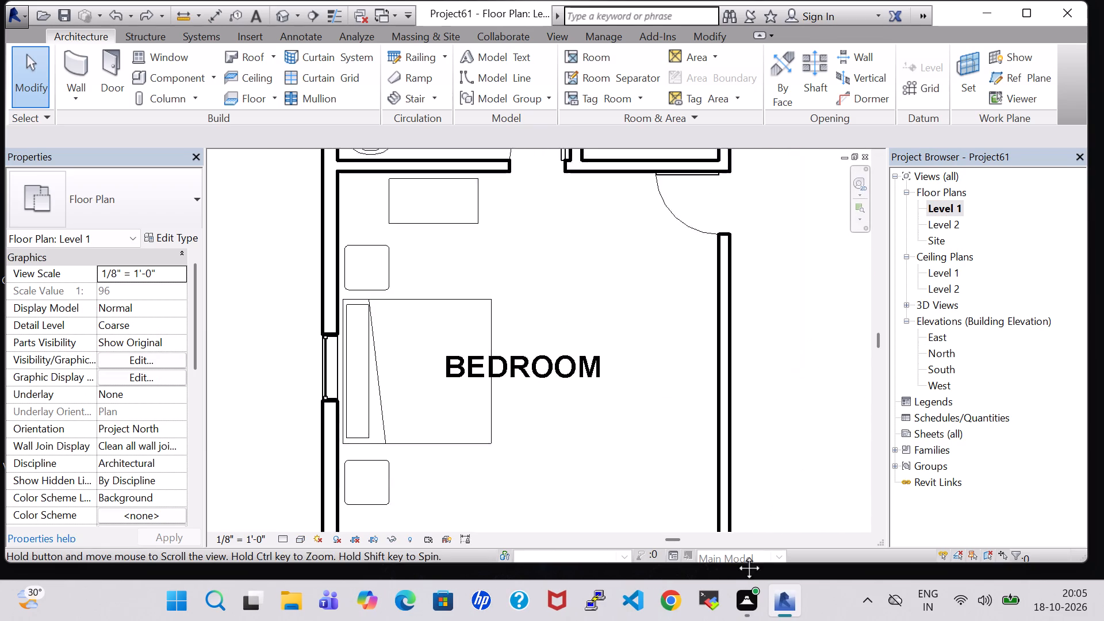
middle_click_drag(736, 555, 734, 558)
scroll(766, 338, "down", 3)
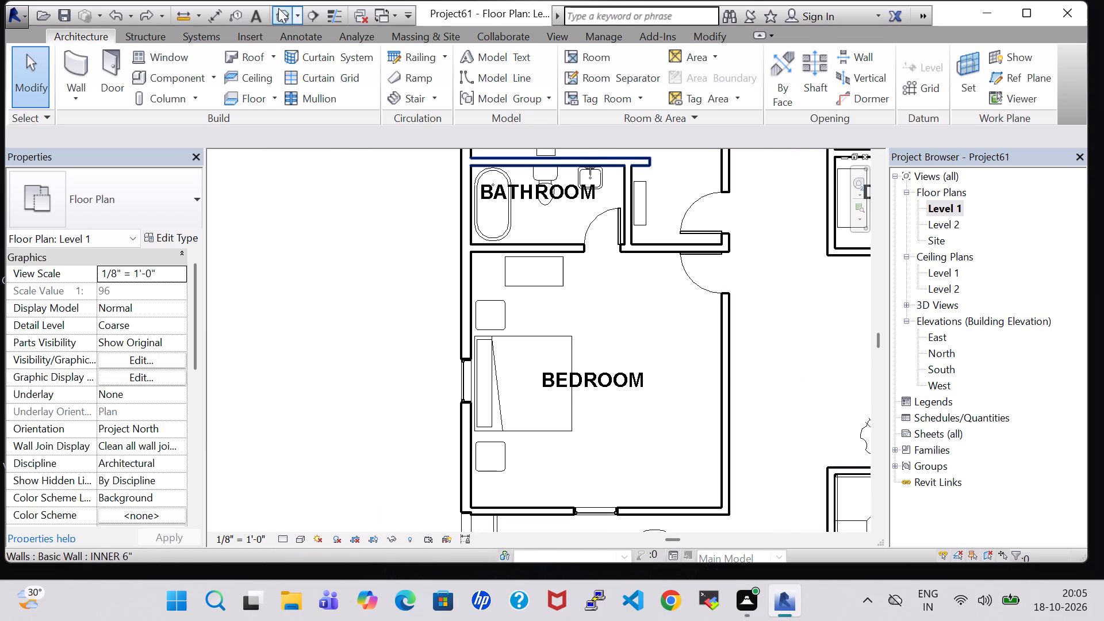
Examine the house in the 3D view from the top and the west, including both open side spaces.
left_click(282, 8)
scroll(436, 432, "down", 4)
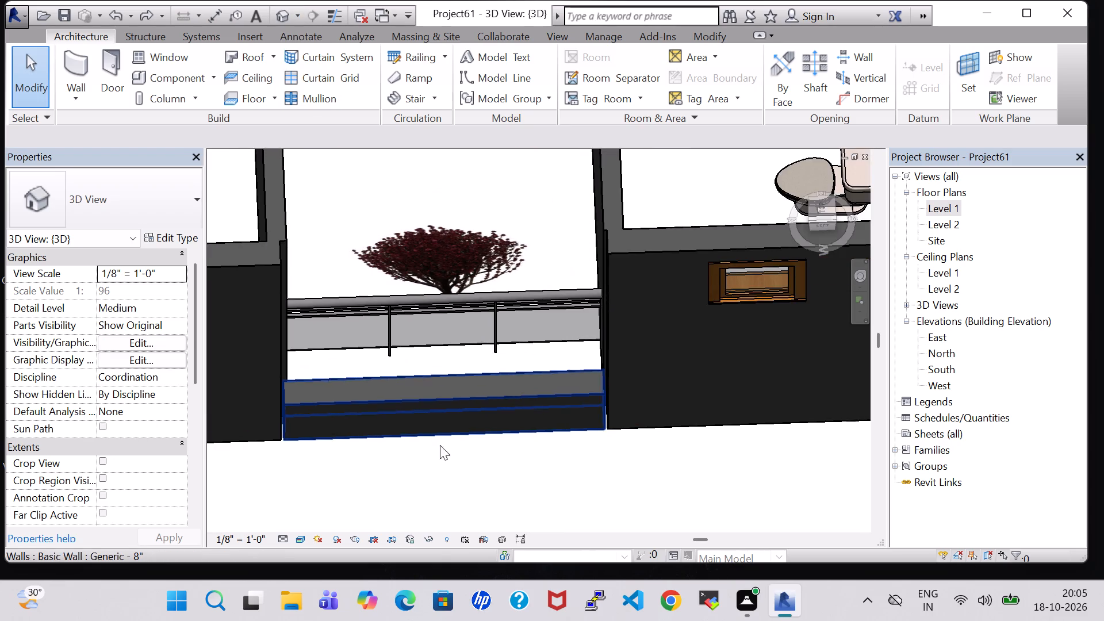
middle_click_drag(440, 447, 411, 373, "shift")
middle_click_drag(385, 237, 453, 596)
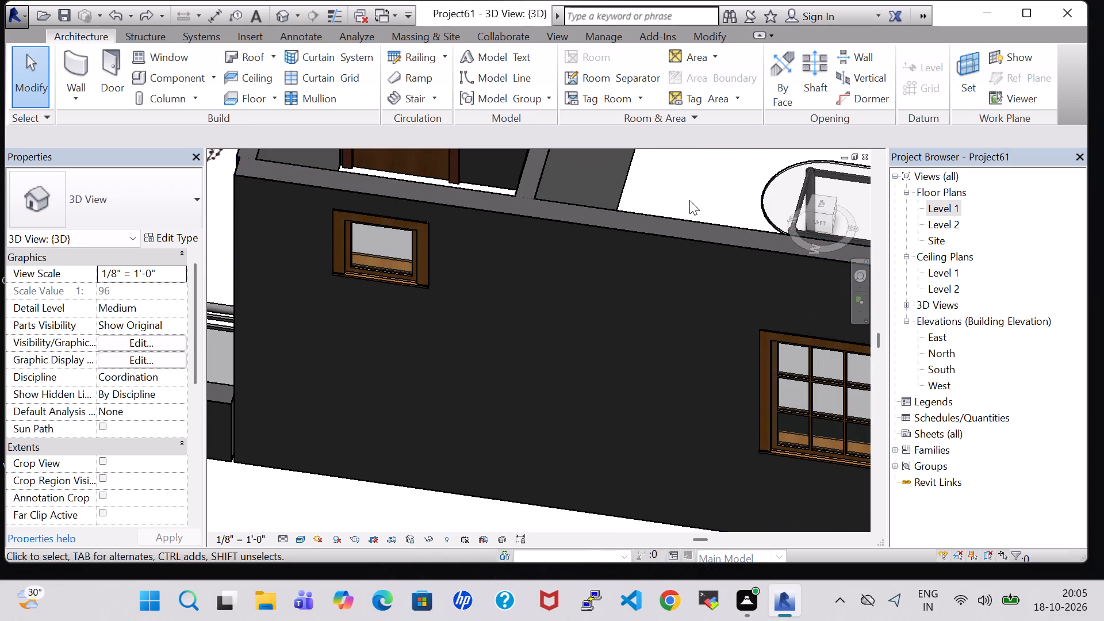
left_click(822, 204)
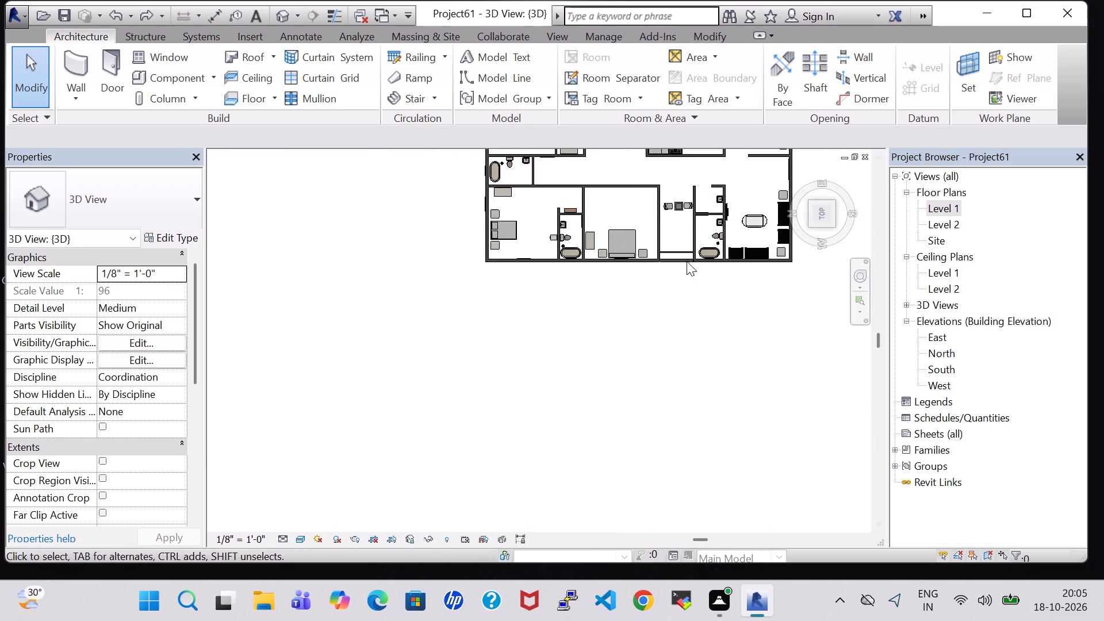
scroll(601, 278, "up", 7)
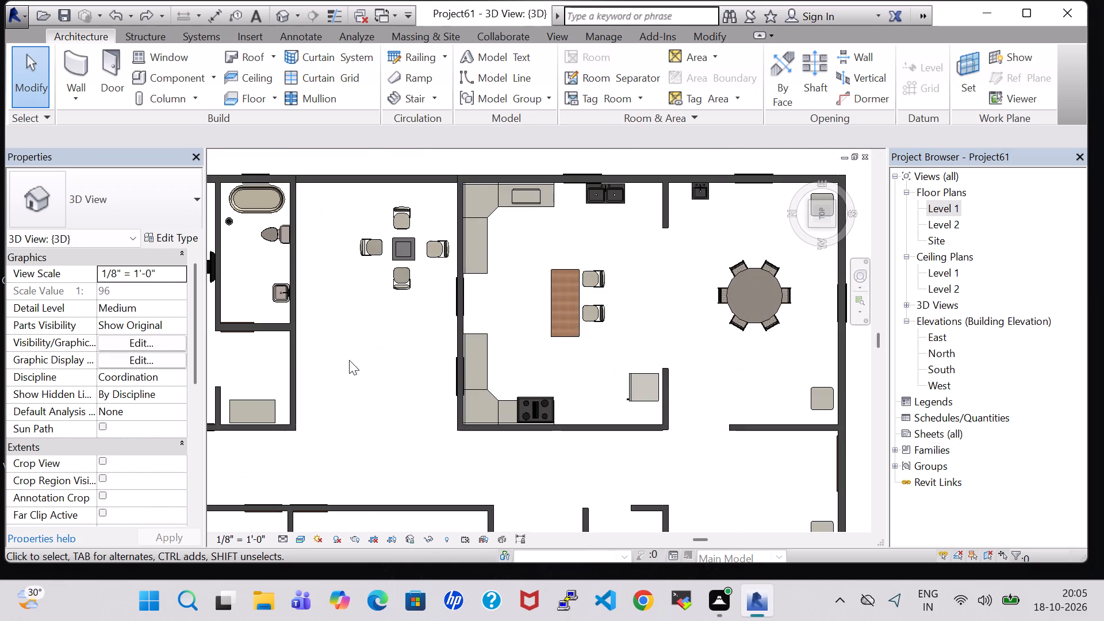
scroll(351, 352, "down", 3)
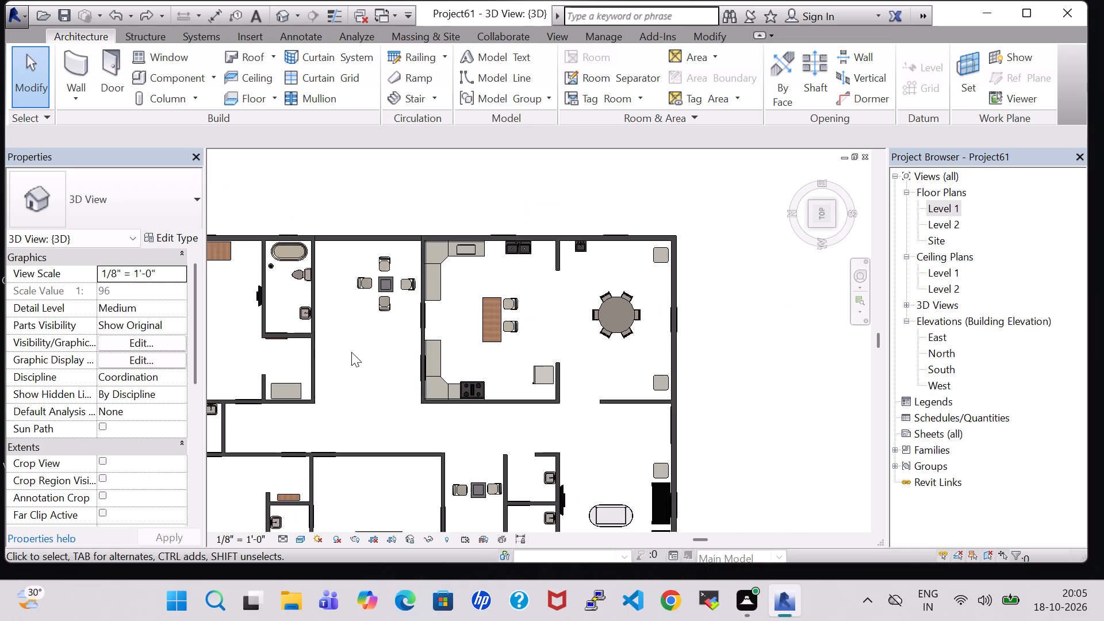
middle_click_drag(351, 352, 450, 335)
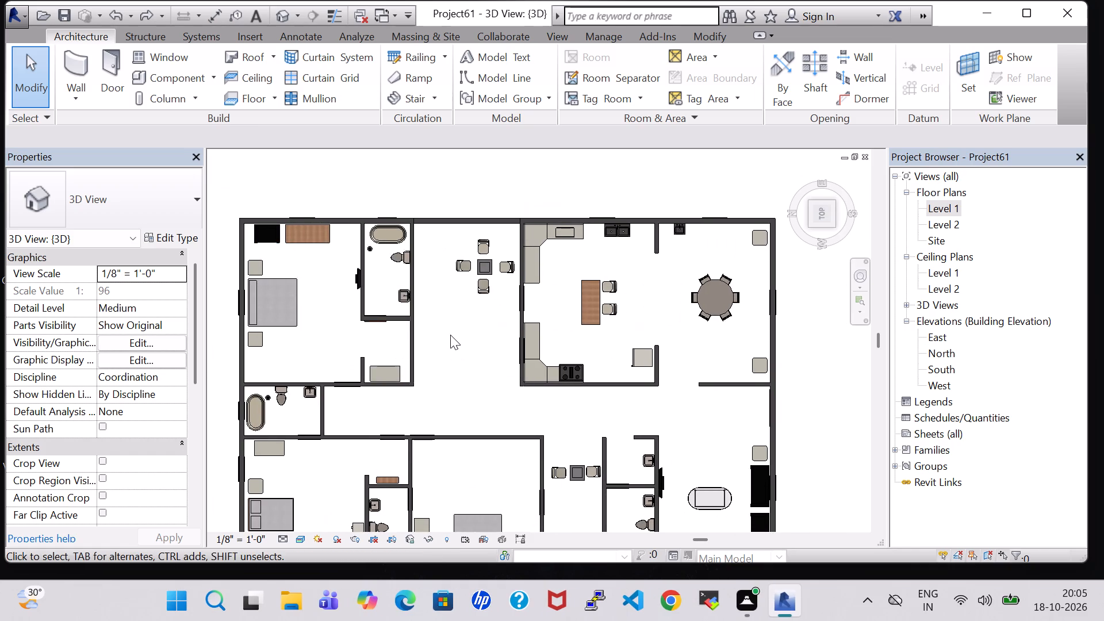
middle_click_drag(450, 336, 467, 221)
middle_click_drag(464, 240, 490, 387)
scroll(490, 387, "up", 1)
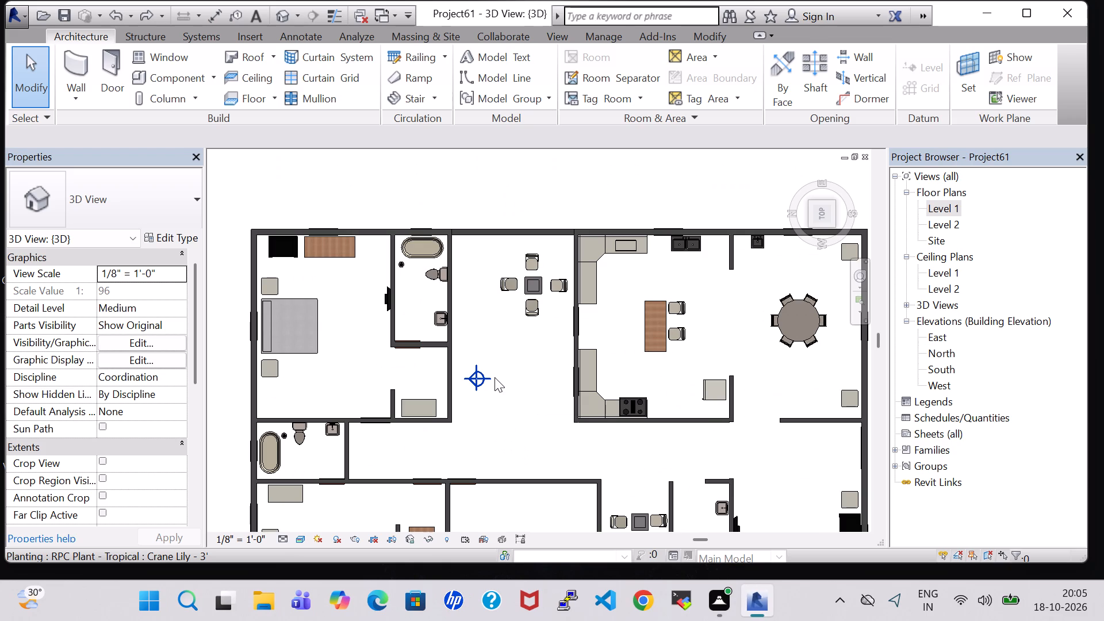
scroll(503, 379, "down", 1)
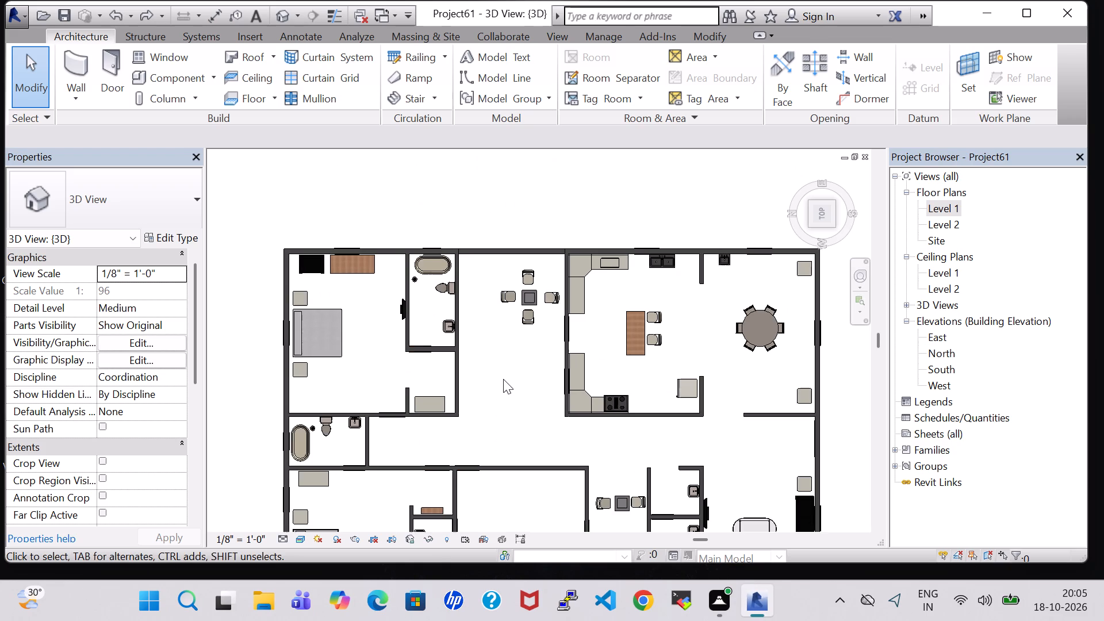
middle_click_drag(503, 384, 455, 243)
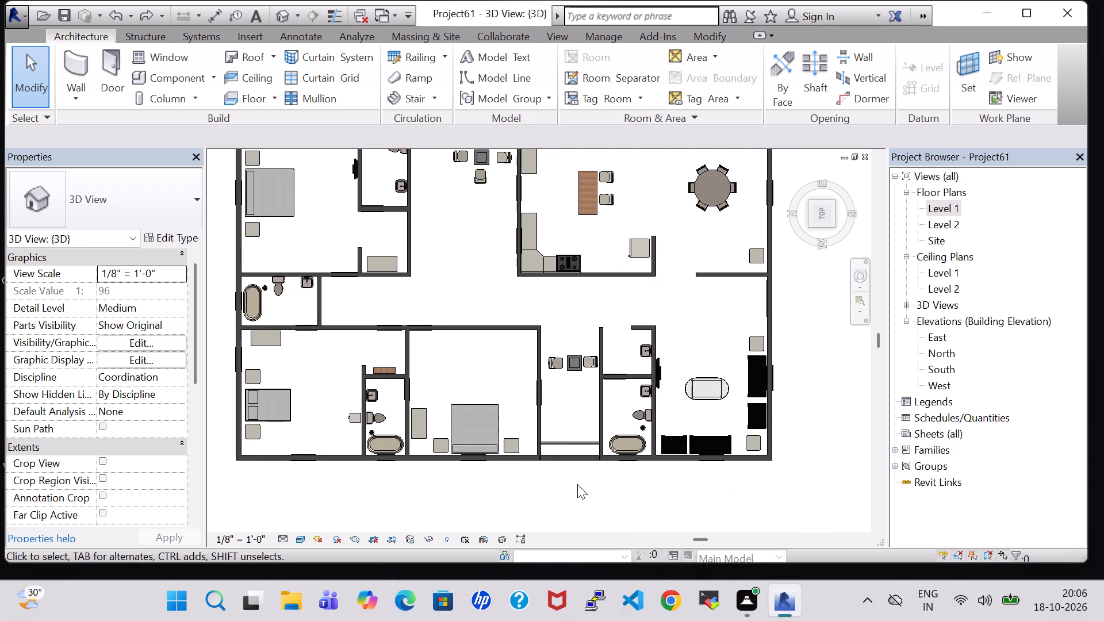
middle_click_drag(577, 484, 537, 402)
middle_click_drag(532, 452, 545, 283, "shift")
scroll(545, 283, "up", 1, "shift")
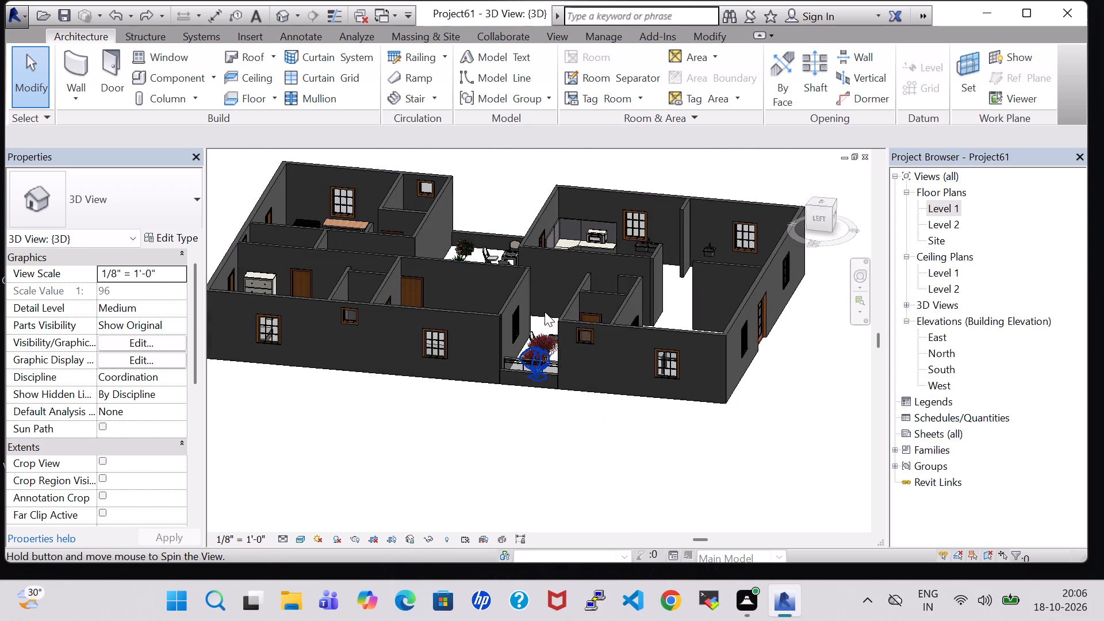
Set the base offset of the west open space's glass railing to 2' 0".
scroll(548, 344, "up", 12)
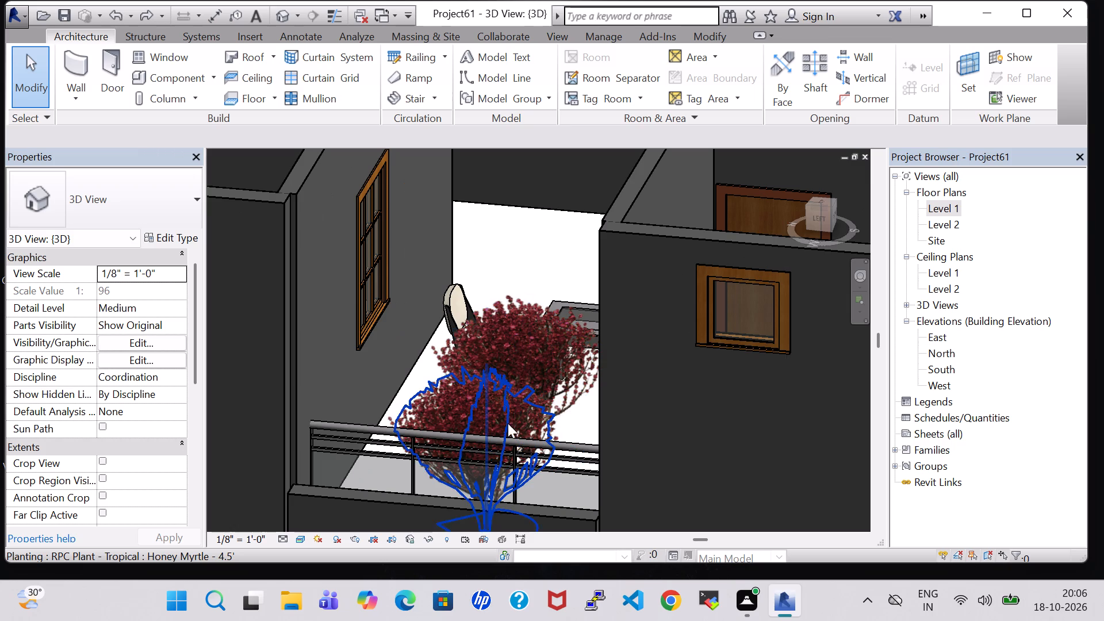
left_click(382, 435)
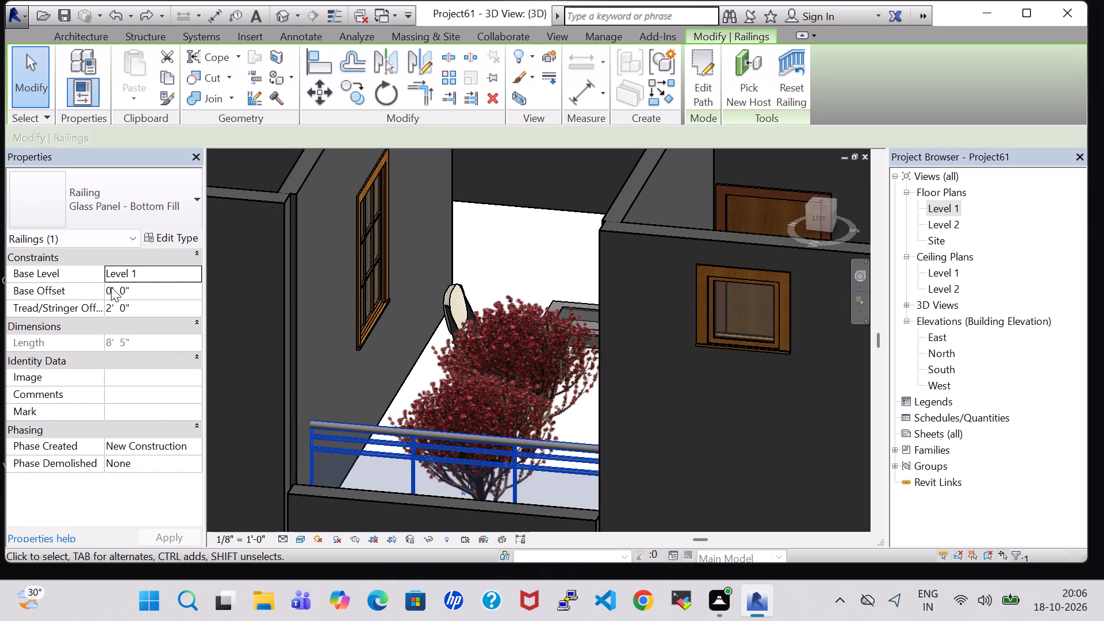
left_click(111, 287)
left_click(112, 287)
key("BackSpace")
key("2")
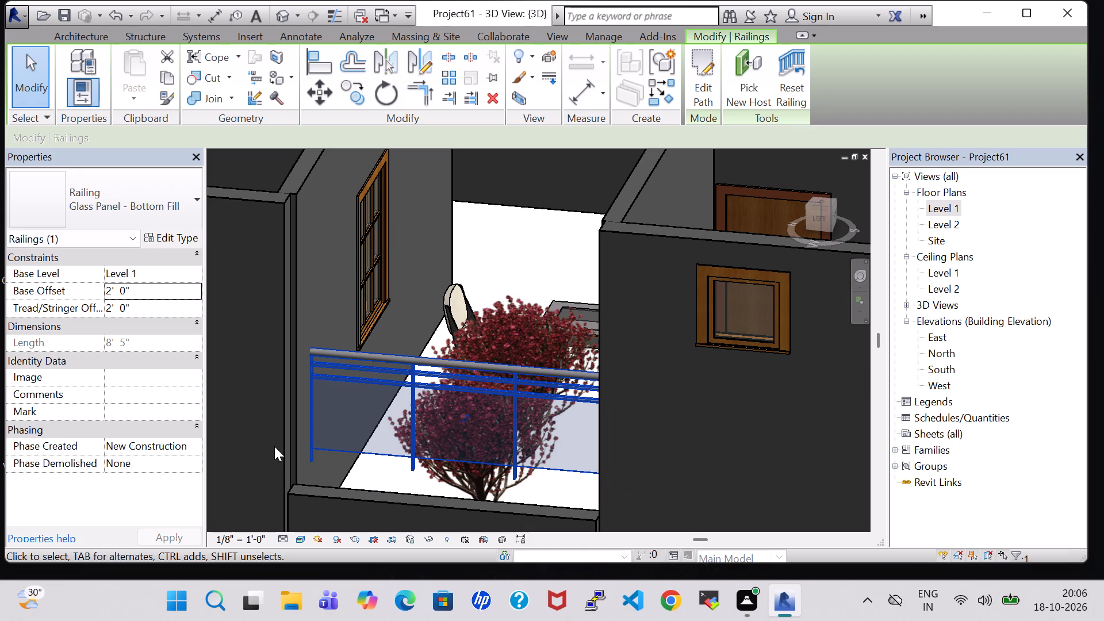
Nudge the raised glass railing west in small increments until it sits over the top of the west low wall.
middle_click_drag(503, 237, 507, 303, "shift")
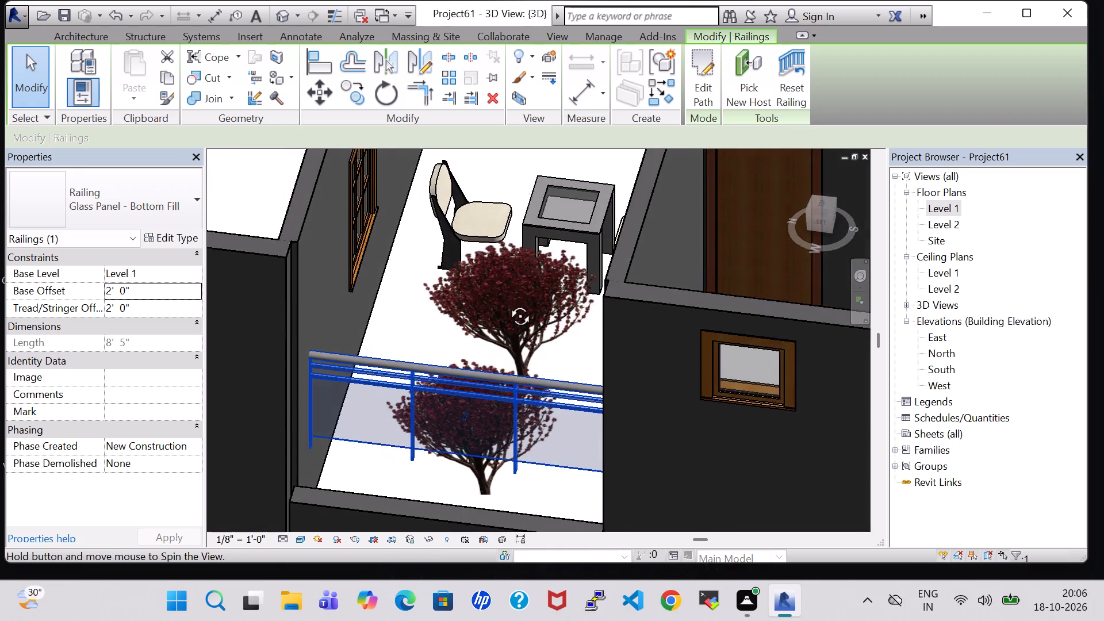
middle_click_drag(507, 303, 486, 420, "shift")
middle_click_drag(491, 336, 333, 308, "shift")
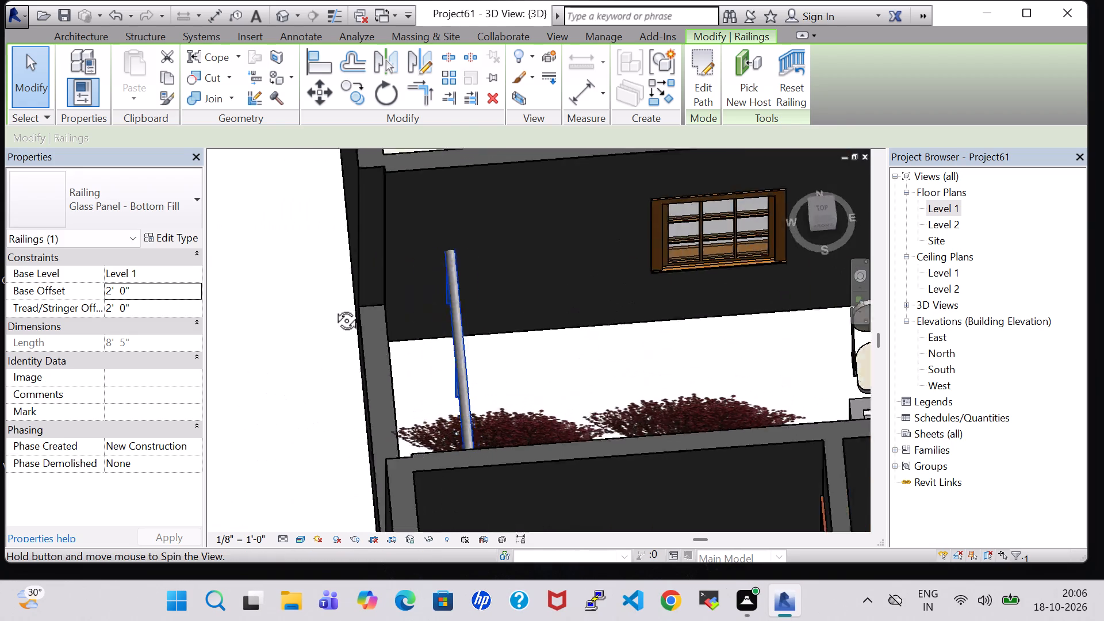
middle_click_drag(333, 308, 320, 306, "shift")
left_click(471, 349)
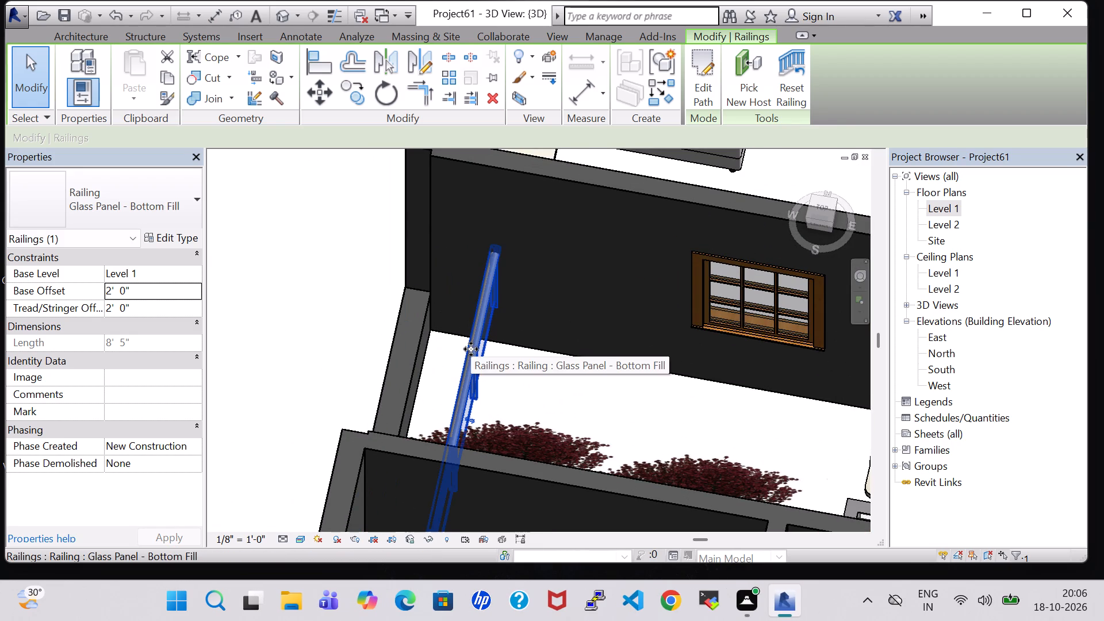
key("Left")
key("Left")
key("Left")
key("Left")
key("Left")
key("Left")
key("Left")
key("Left")
key("Left")
key("Left")
key("Left")
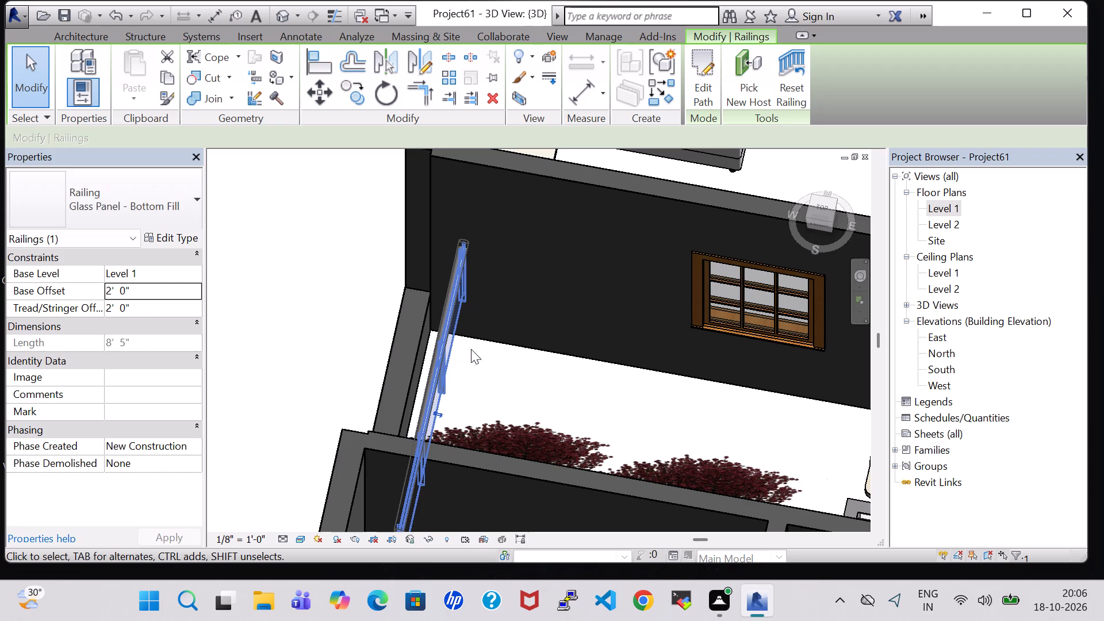
key("Left")
key("Left")
key("Left")
key("Left")
key("Left")
key("Left")
key("Left")
key("Left")
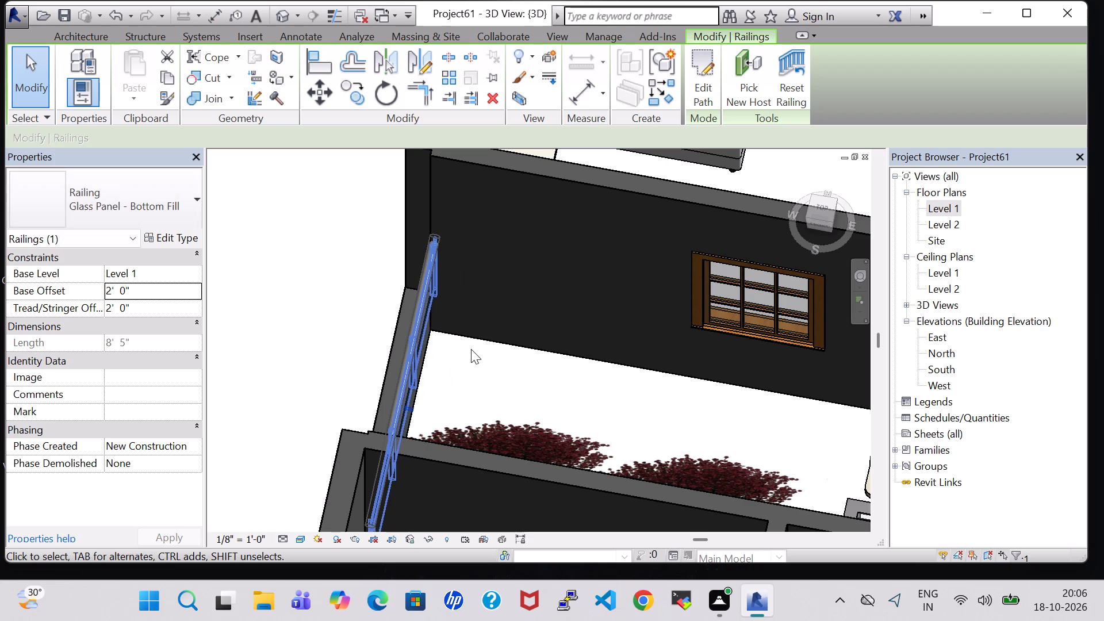
key("Left")
key("Left")
key("Left")
key("Left")
key("Left")
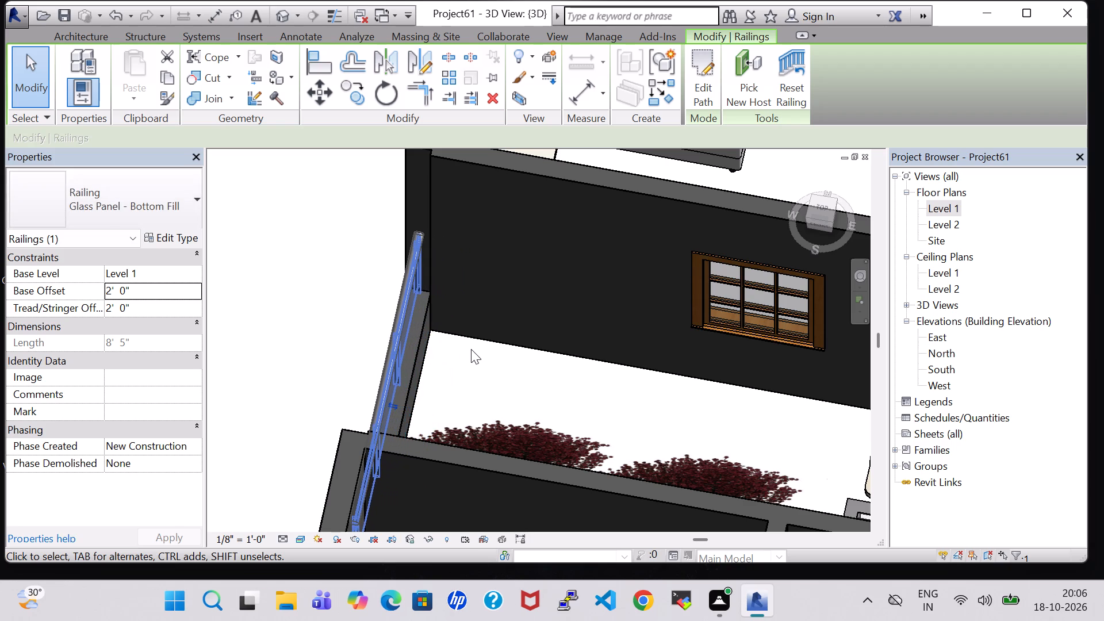
left_click(289, 277)
Edit the west glass railing's path, shortening both ends to the adjoining house walls for an 8' 3" length, and finish the sketch.
middle_click_drag(304, 306, 373, 319, "shift")
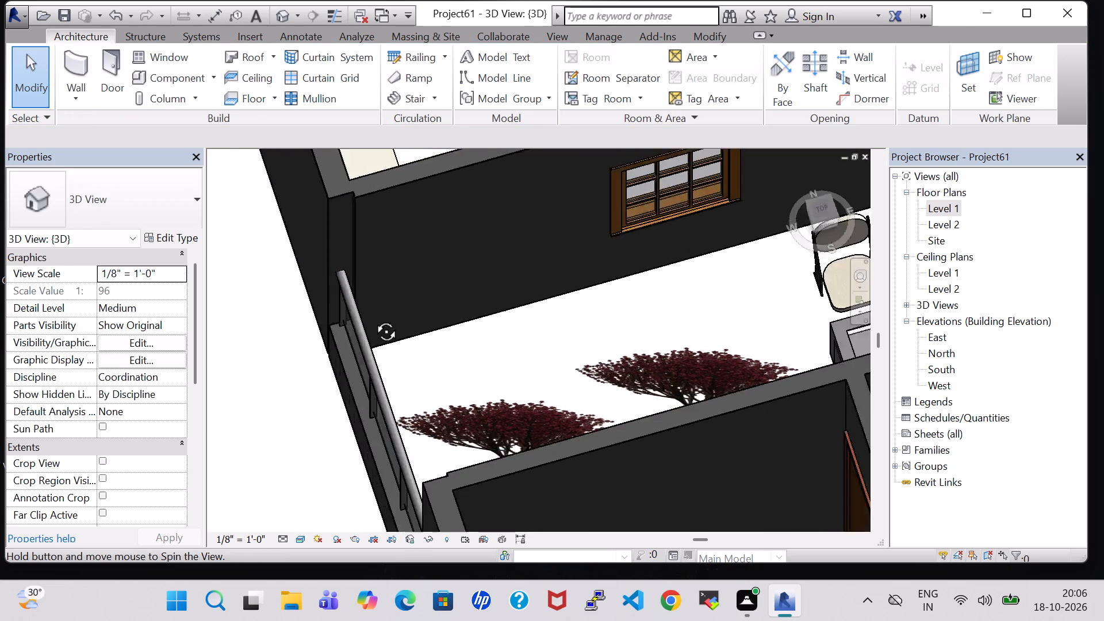
middle_click_drag(373, 319, 459, 327, "shift")
middle_click_drag(482, 385, 539, 271)
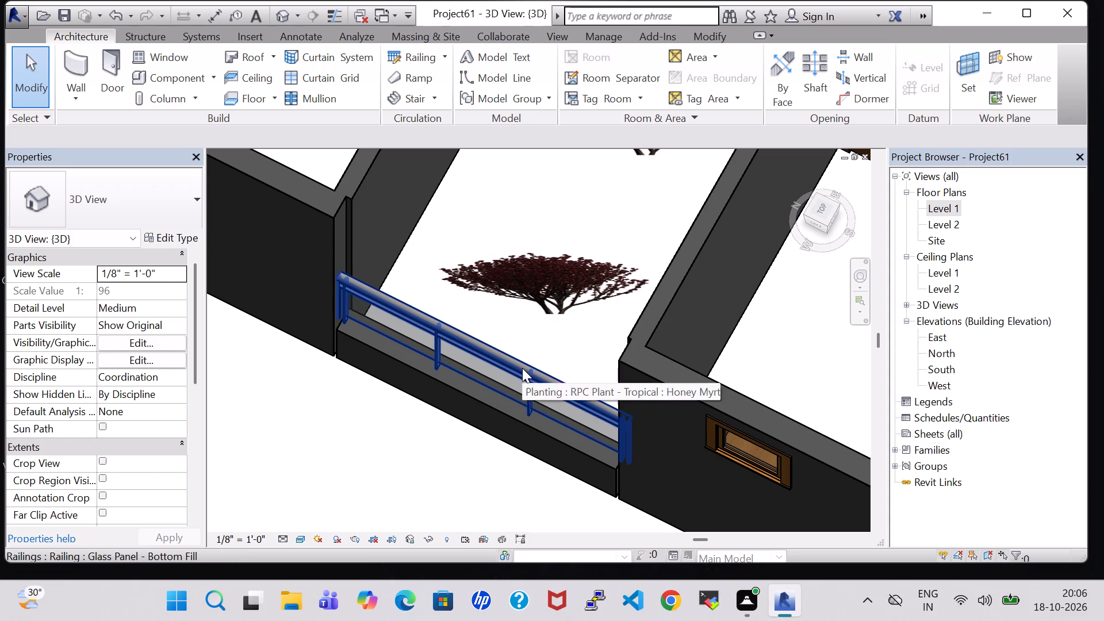
scroll(415, 416, "up", 4)
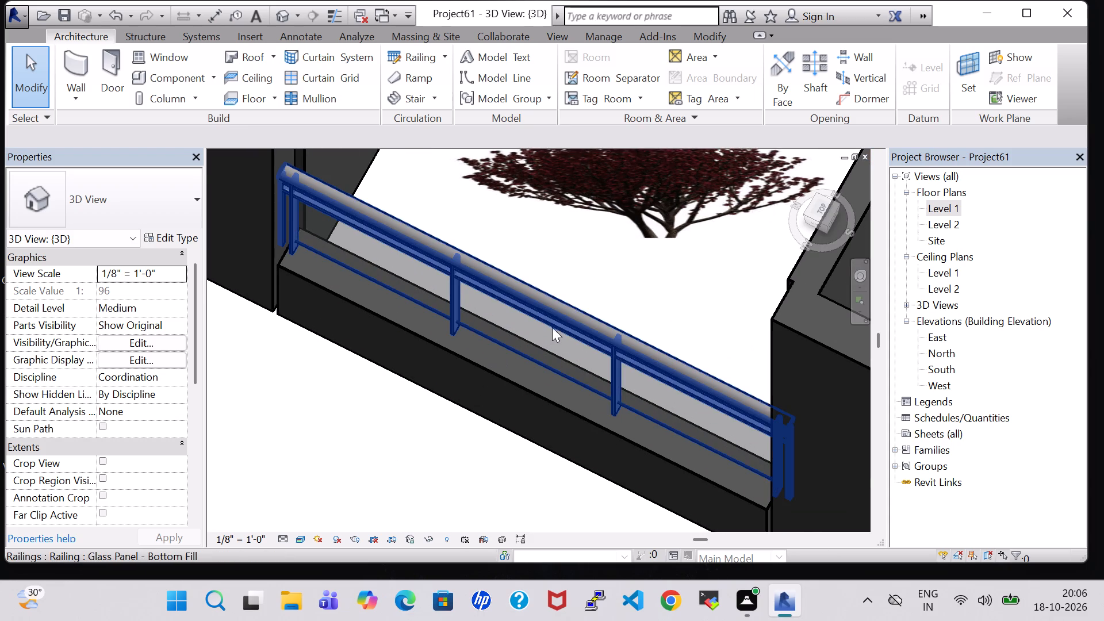
left_click(559, 317)
left_click(711, 74)
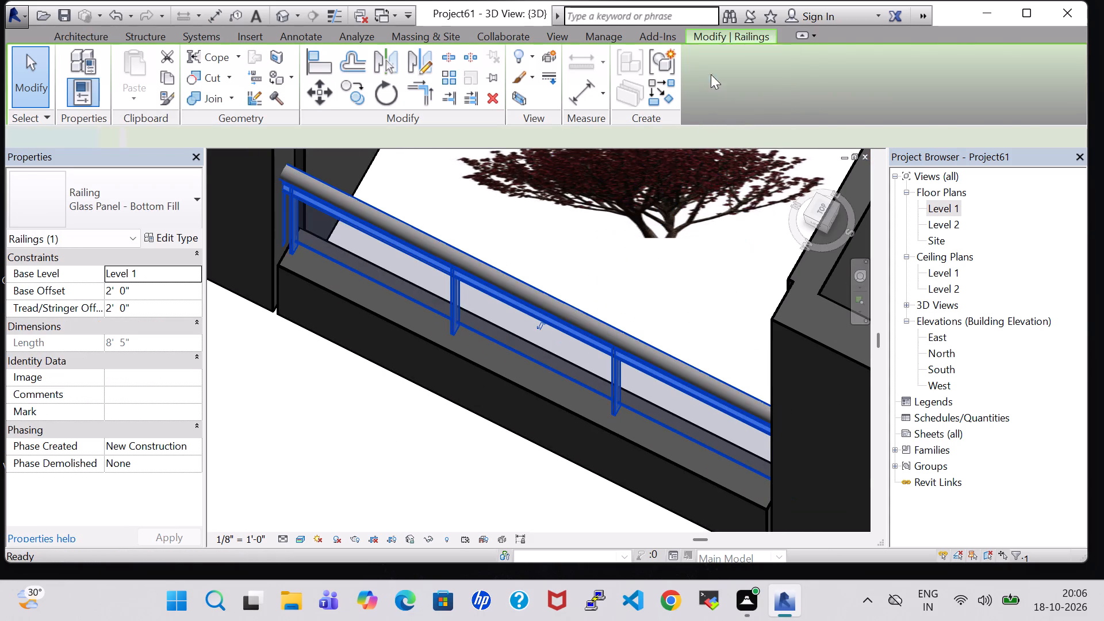
middle_click_drag(685, 312, 729, 131)
scroll(729, 140, "down", 1)
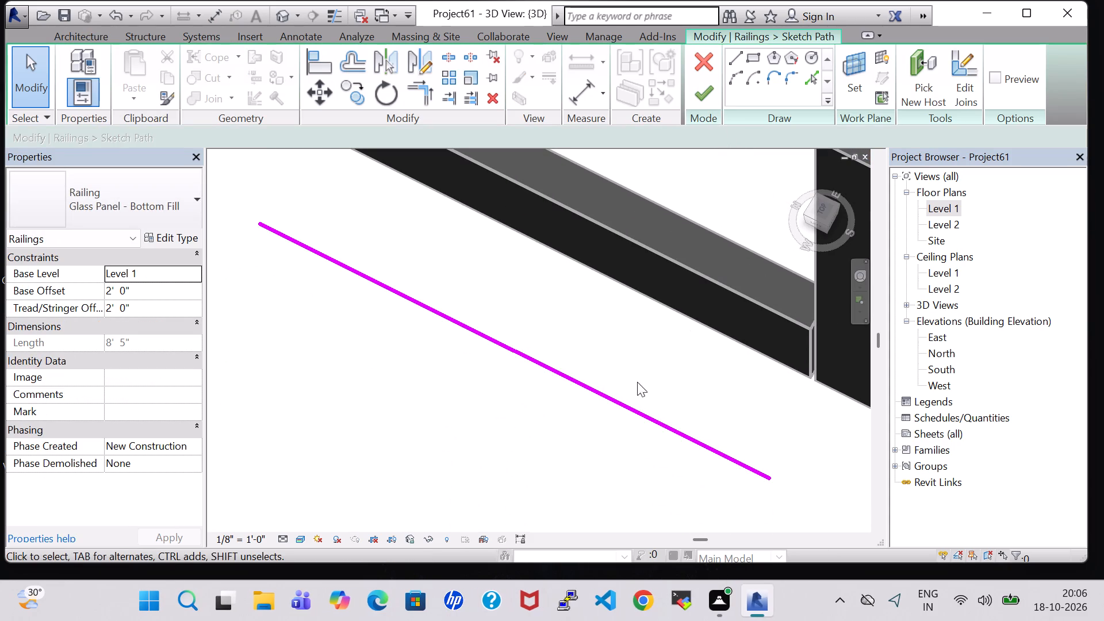
middle_click_drag(515, 461, 574, 321, "shift")
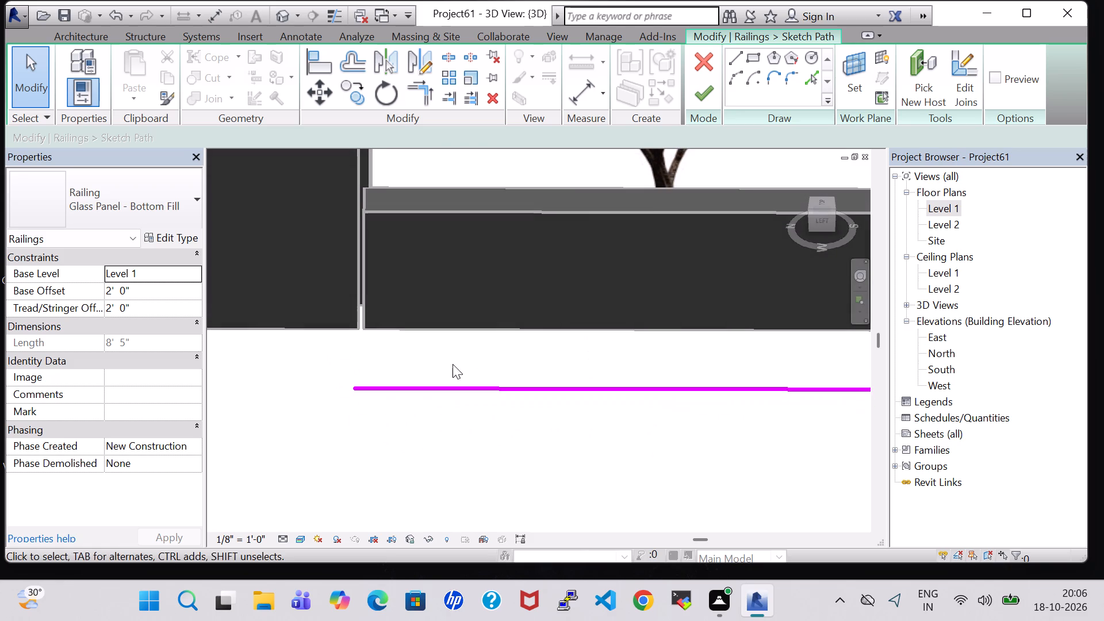
left_click(355, 390)
left_click(354, 386)
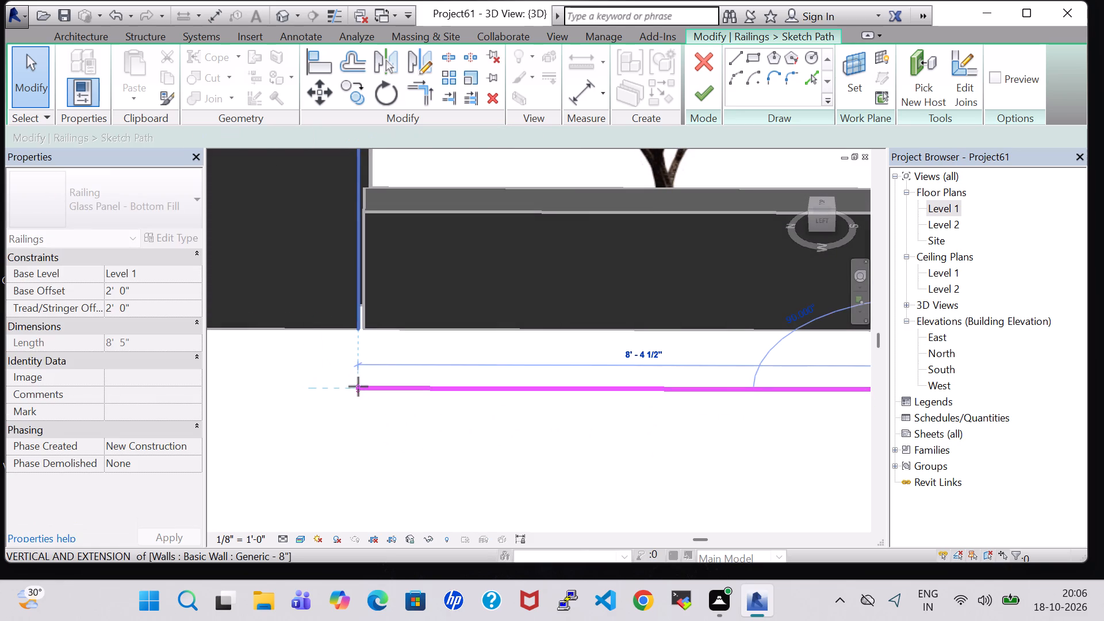
middle_click_drag(539, 414, 241, 416)
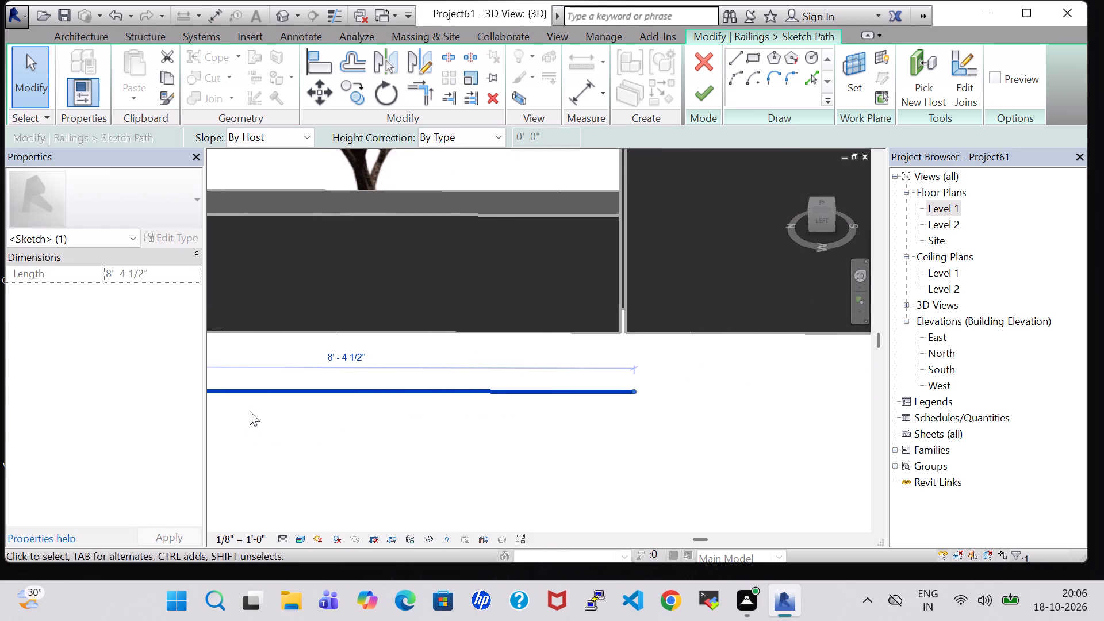
left_click(633, 392)
left_click(633, 391)
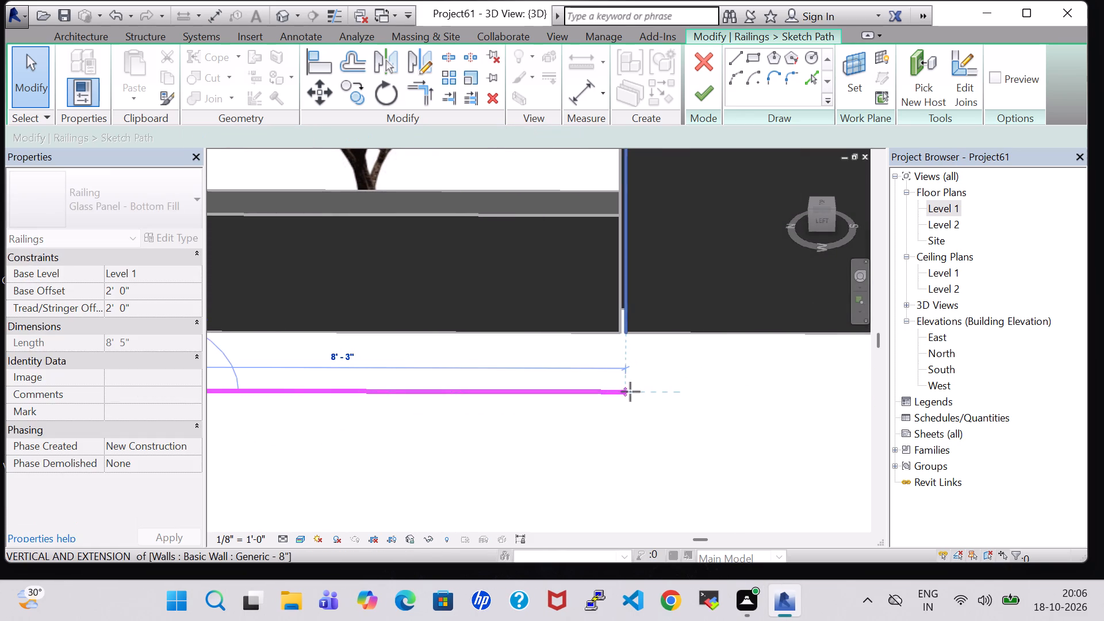
left_click(696, 93)
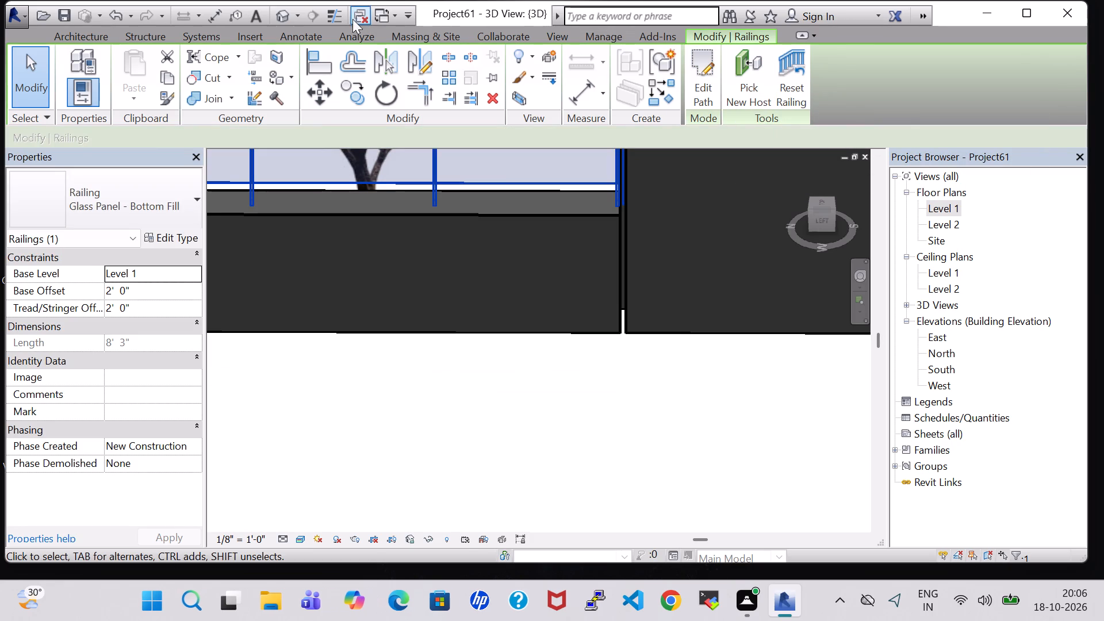
Examine the west glass railing and its wall junctions in the 3D view from outside and inside, checking the Level 1 plan as well.
left_click(280, 10)
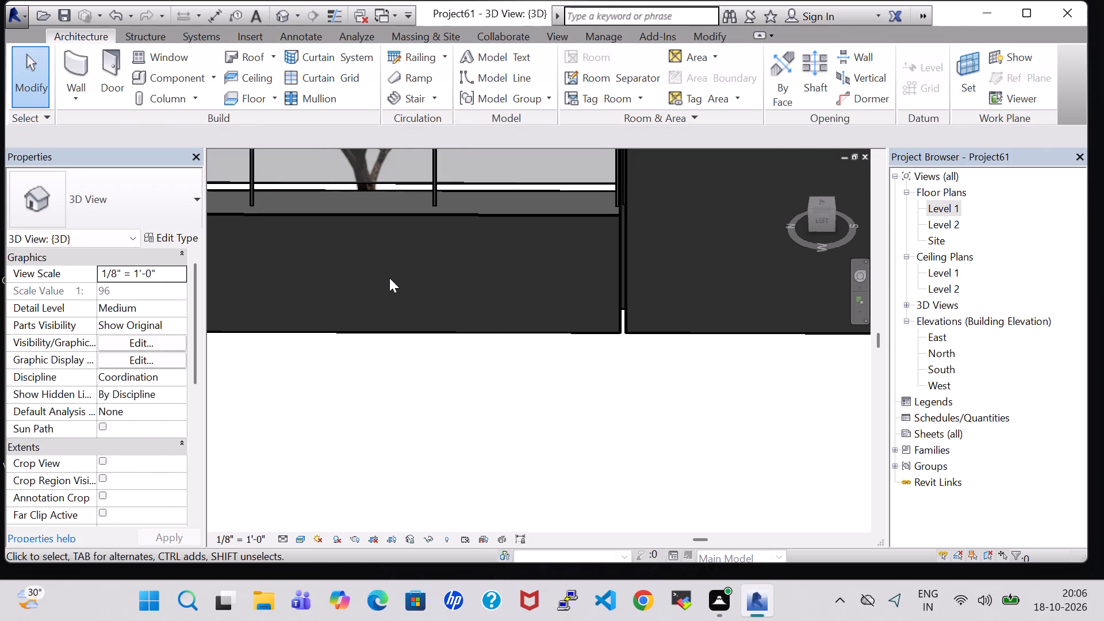
scroll(389, 278, "down", 3)
middle_click_drag(397, 252, 398, 279, "shift")
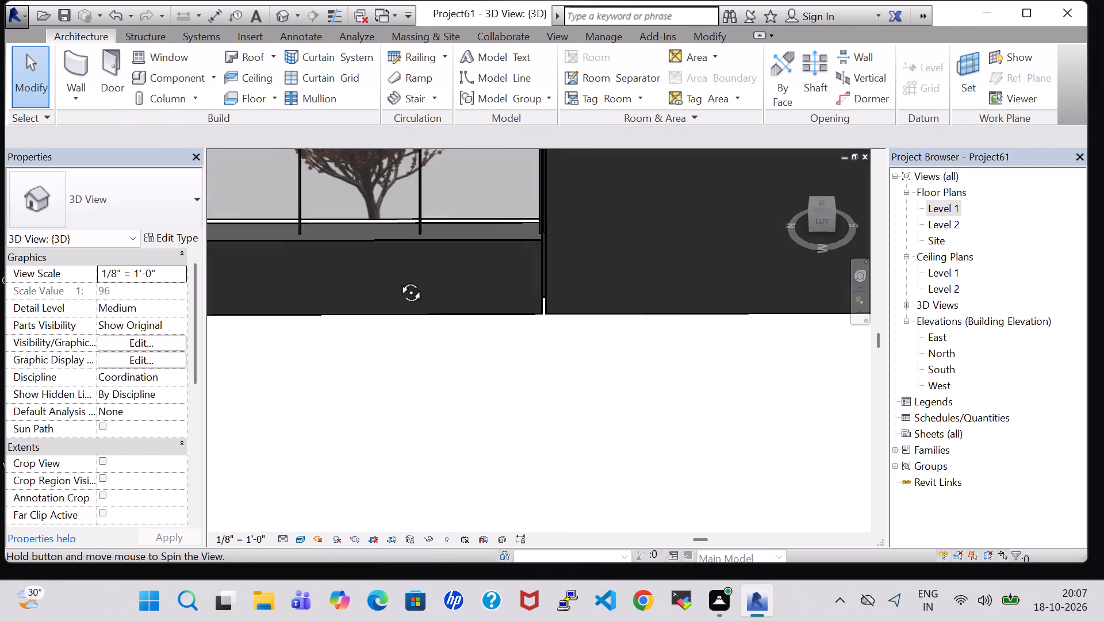
middle_click_drag(398, 279, 413, 416, "shift")
double_click(933, 212)
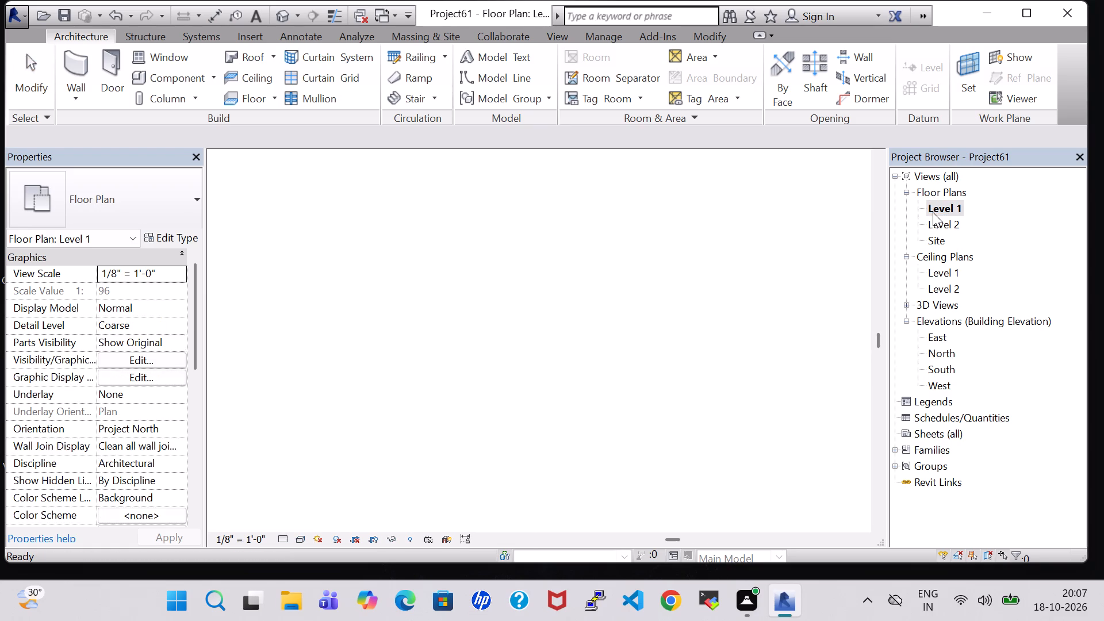
scroll(581, 343, "down", 2)
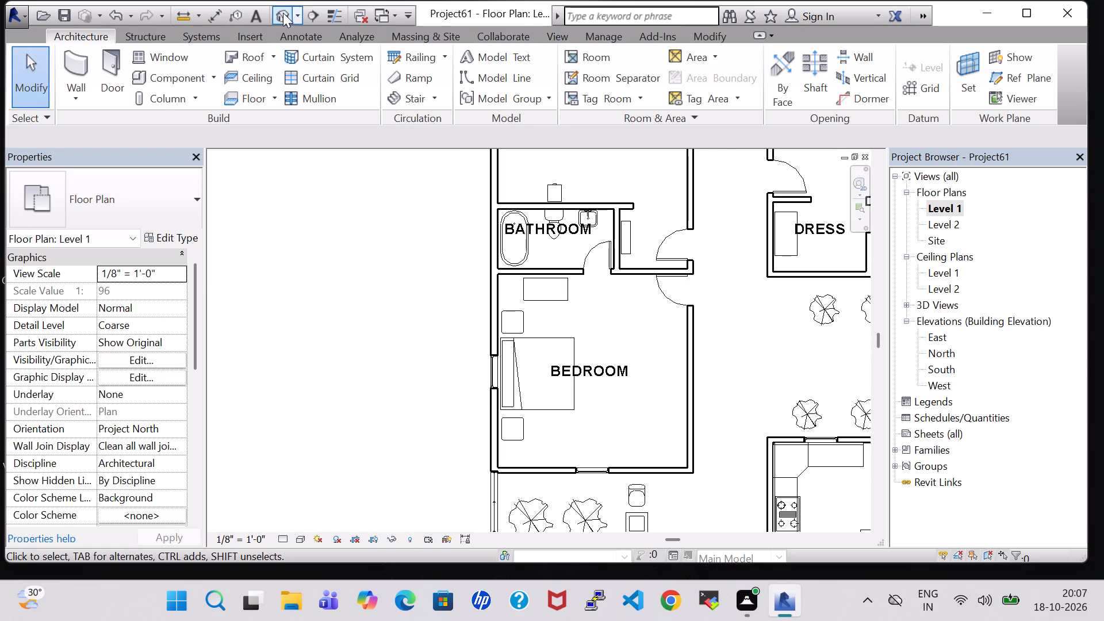
left_click(283, 13)
middle_click_drag(459, 379, 447, 332, "shift")
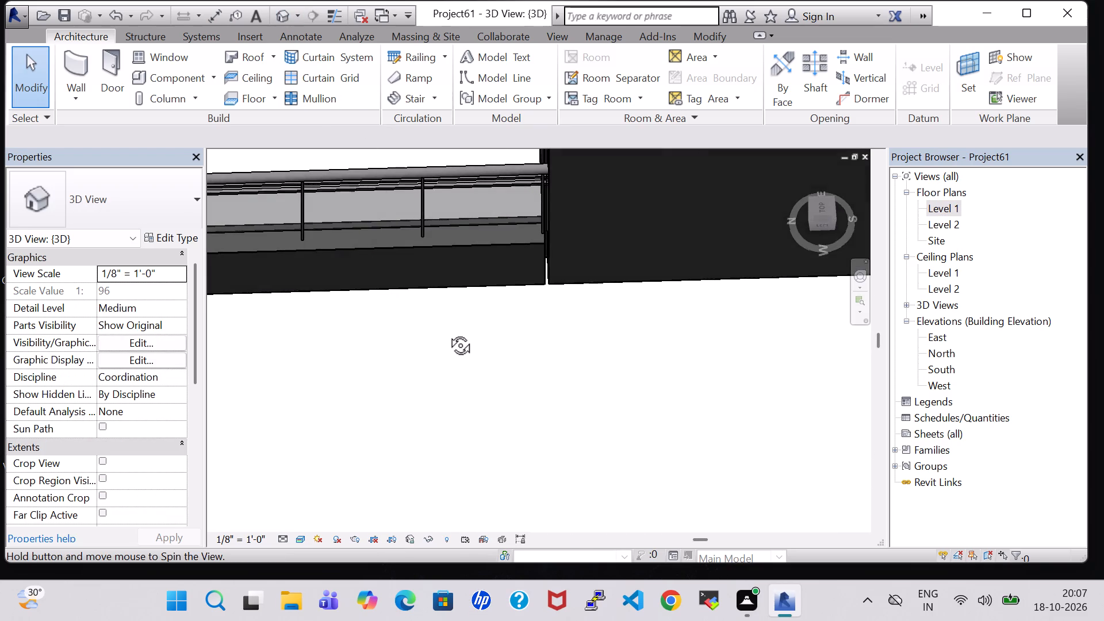
middle_click_drag(447, 332, 610, 227, "shift")
middle_click_drag(578, 226, 664, 449)
middle_click_drag(589, 401, 832, 497, "shift")
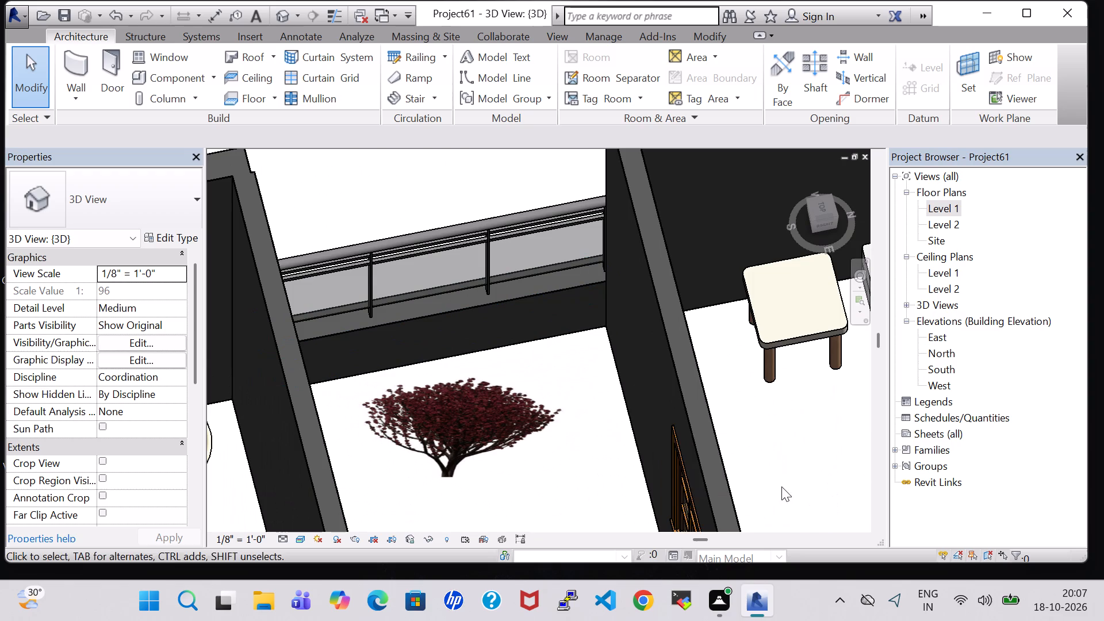
middle_click_drag(583, 458, 539, 347, "shift")
middle_click_drag(536, 336, 534, 331, "shift")
On Level 1, sketch a straight railing about 14' 6" long centred on the east open space's low wall, between the adjoining house walls.
double_click(948, 201)
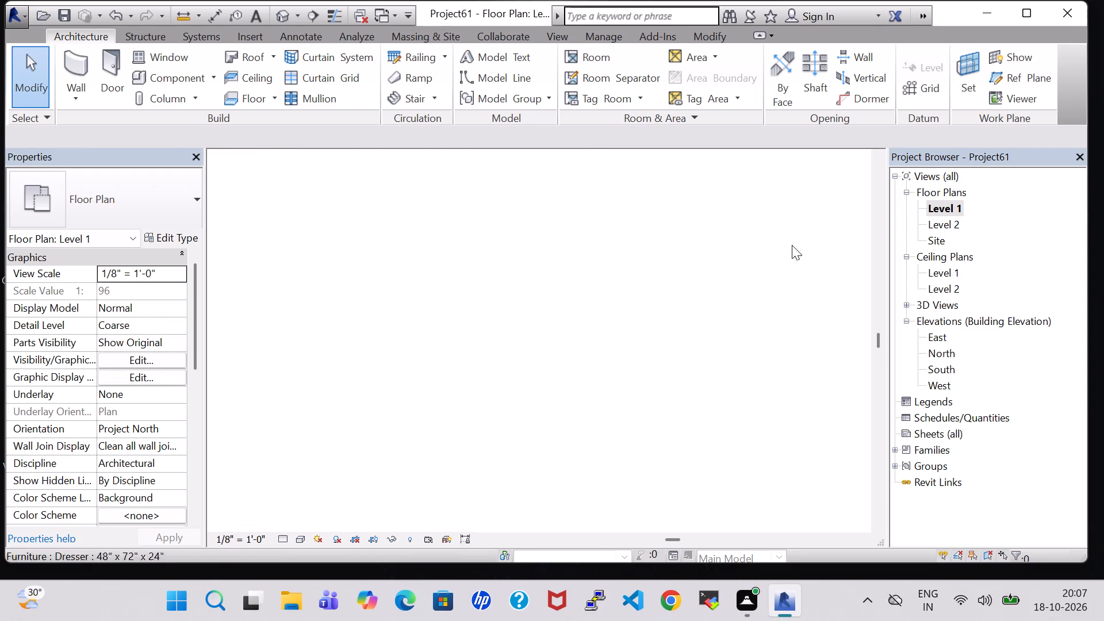
scroll(726, 282, "down", 6)
middle_click_drag(726, 283, 453, 283)
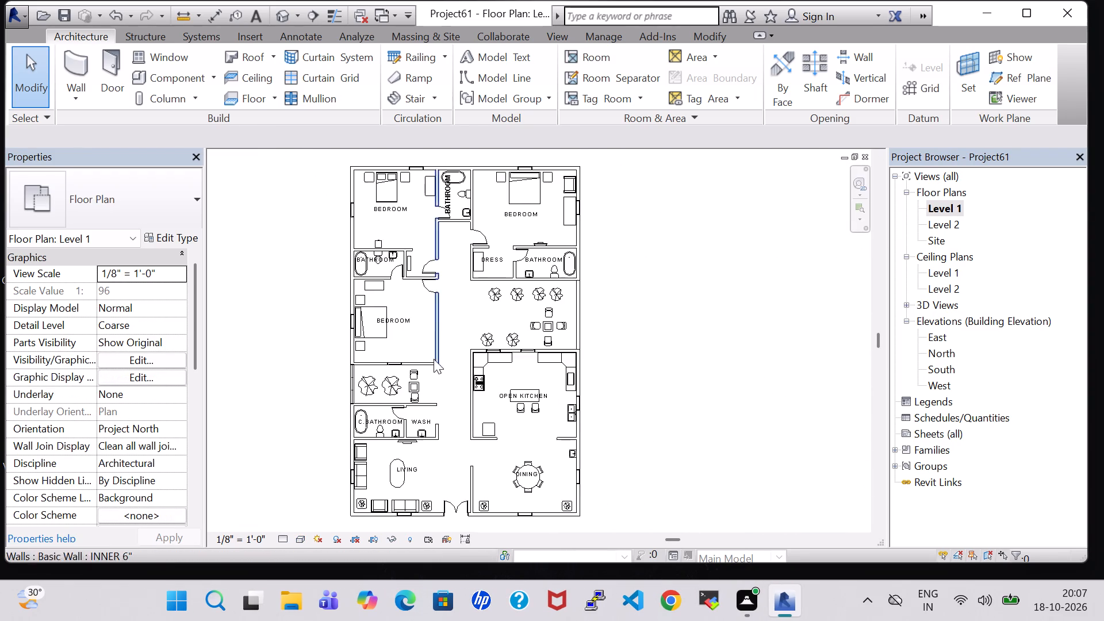
scroll(677, 336, "up", 4)
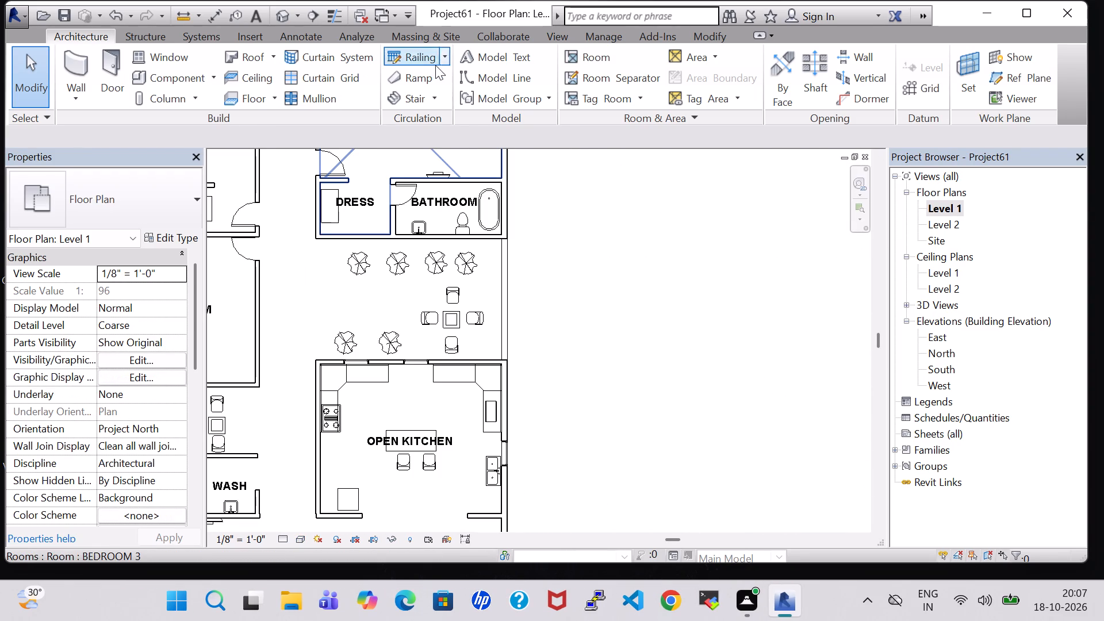
left_click(420, 59)
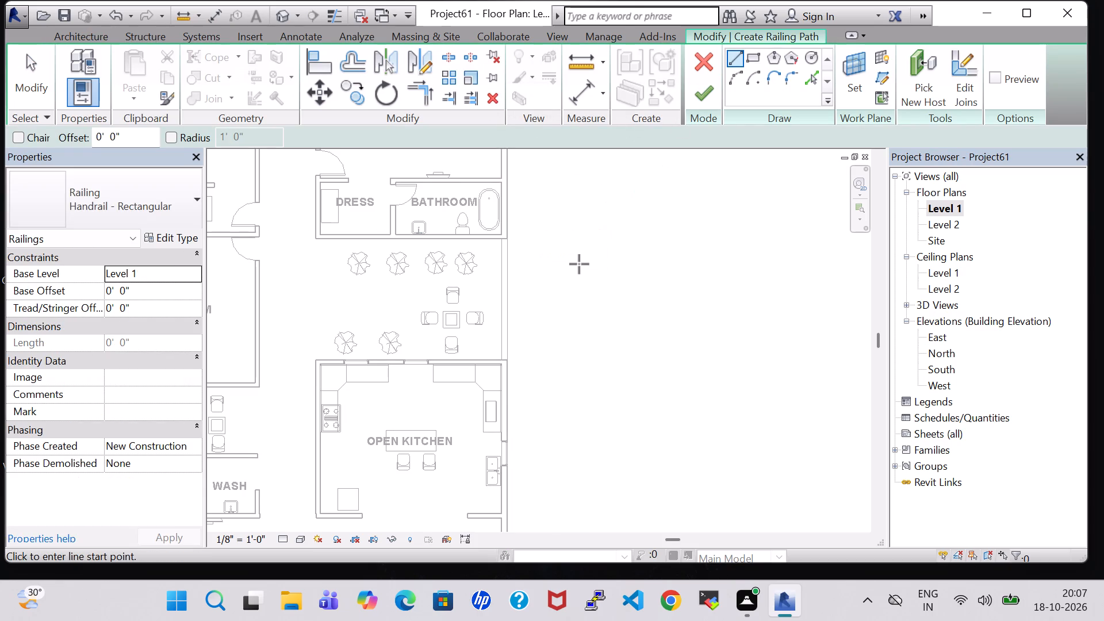
scroll(579, 264, "up", 7)
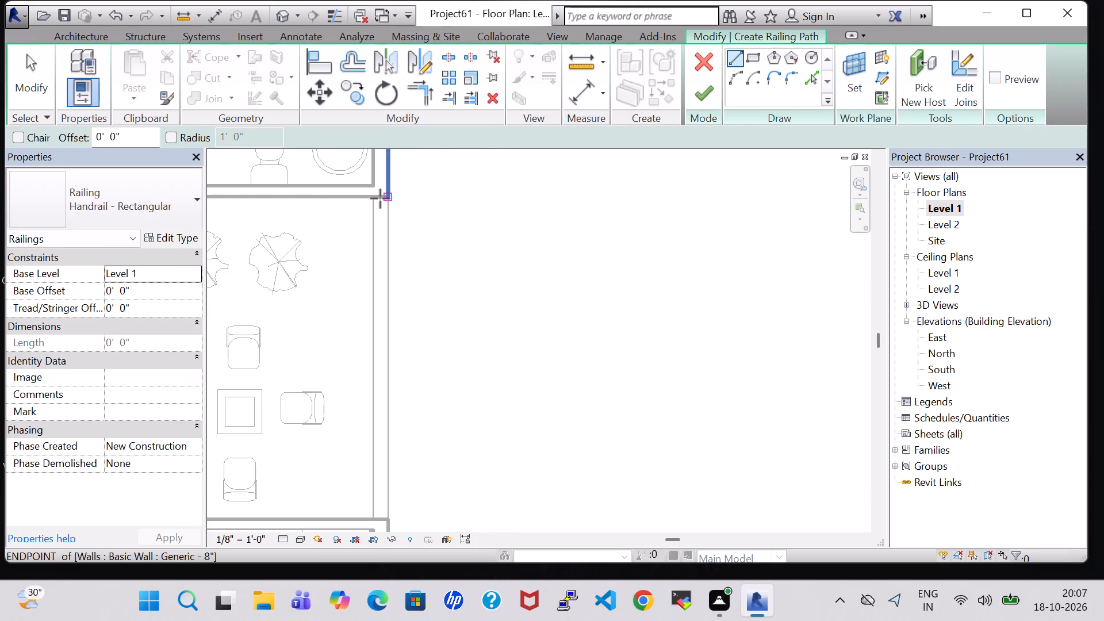
scroll(379, 198, "up", 5)
left_click(382, 198)
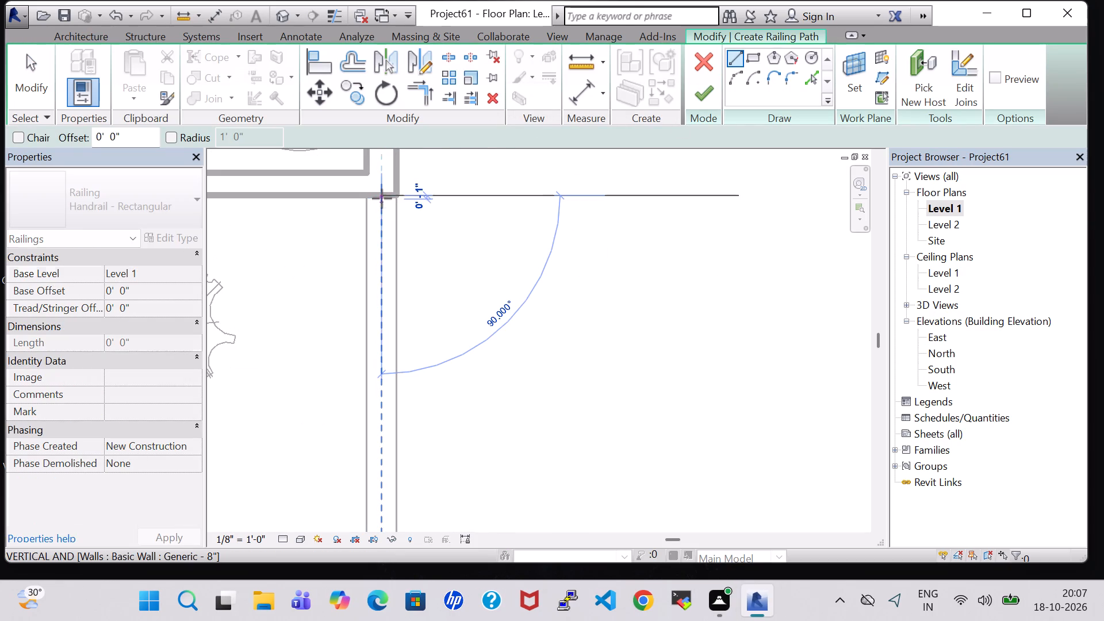
middle_click_drag(384, 369, 376, 239)
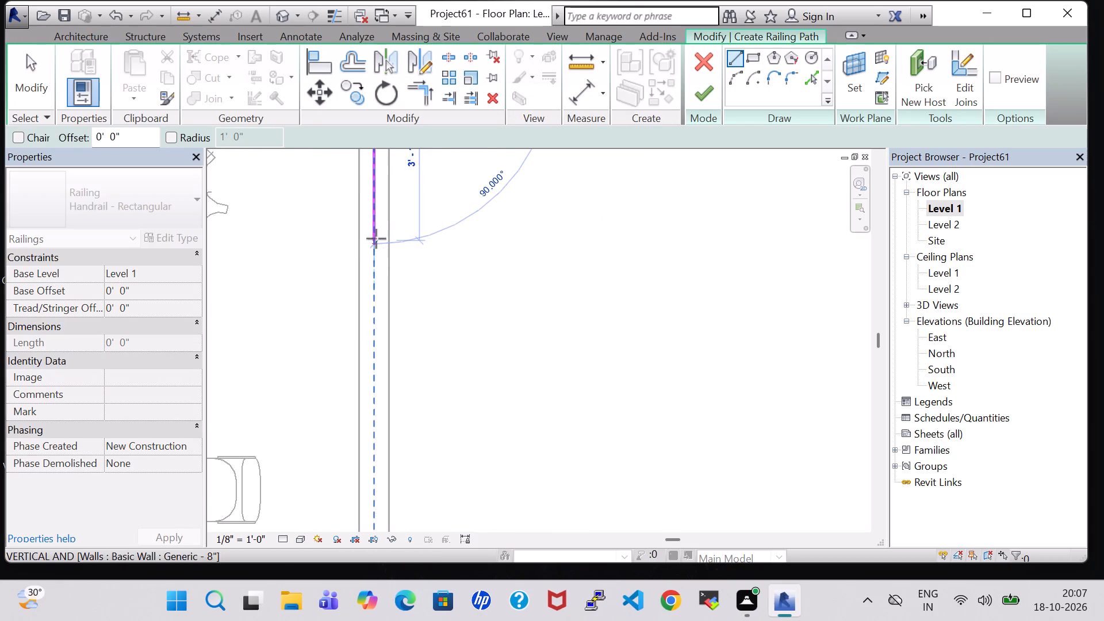
middle_click_drag(368, 373, 368, 240)
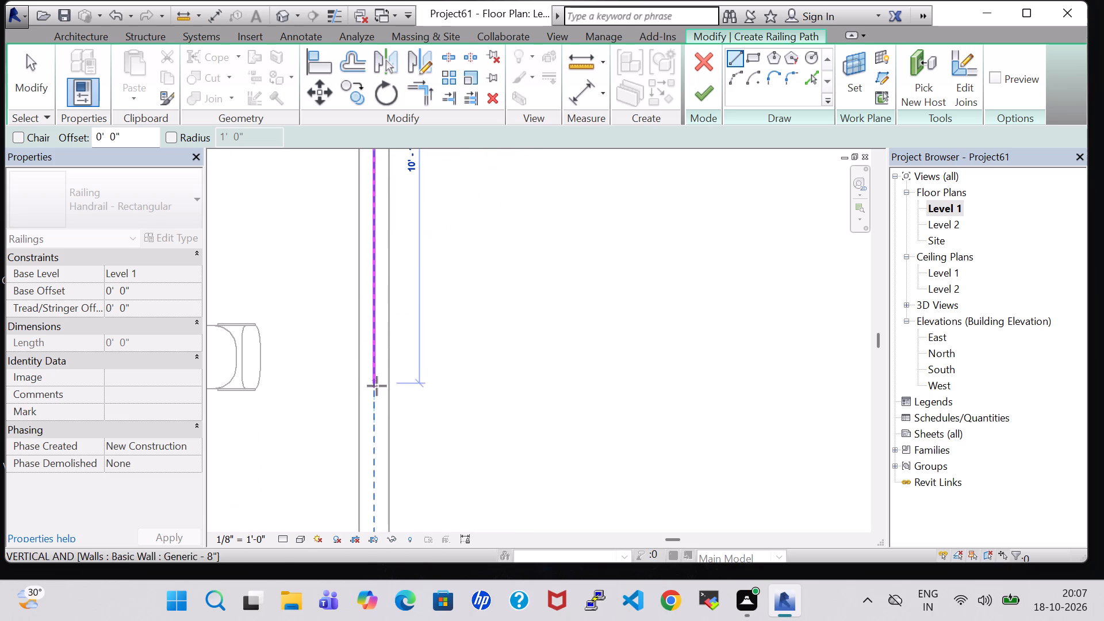
middle_click_drag(377, 388, 401, 218)
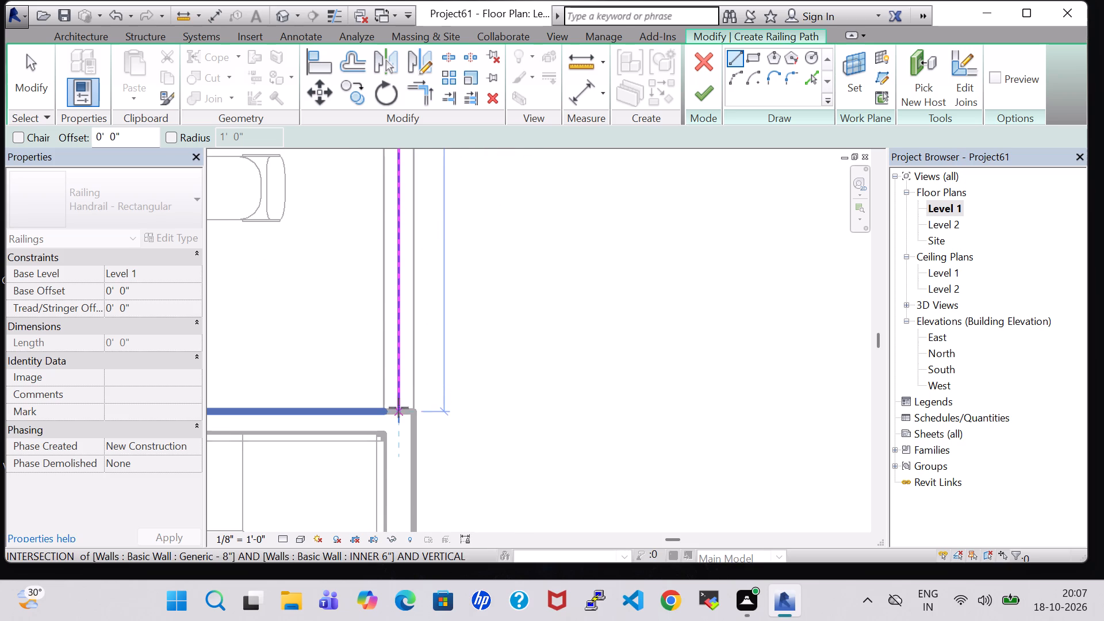
left_click(397, 410)
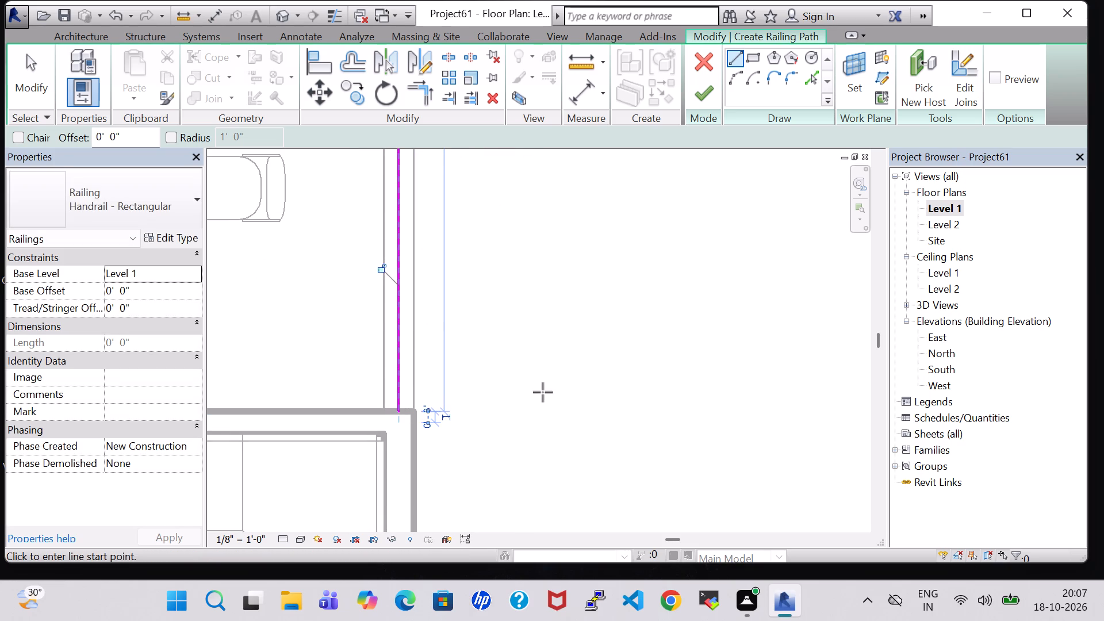
key("Escape")
scroll(677, 236, "down", 3)
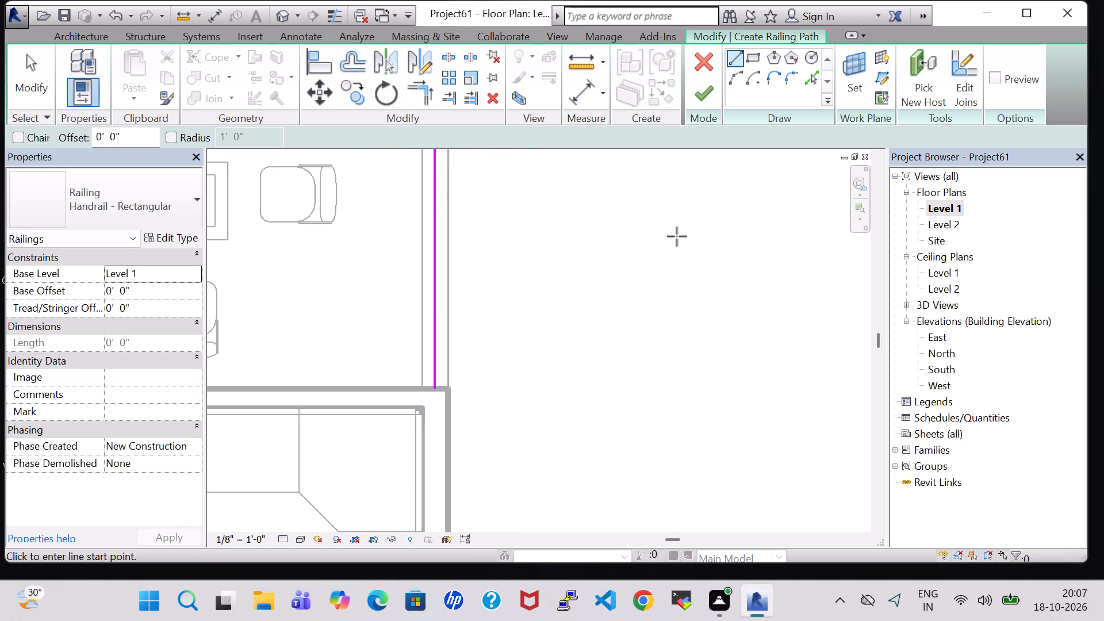
scroll(677, 236, "down", 7)
left_click(705, 98)
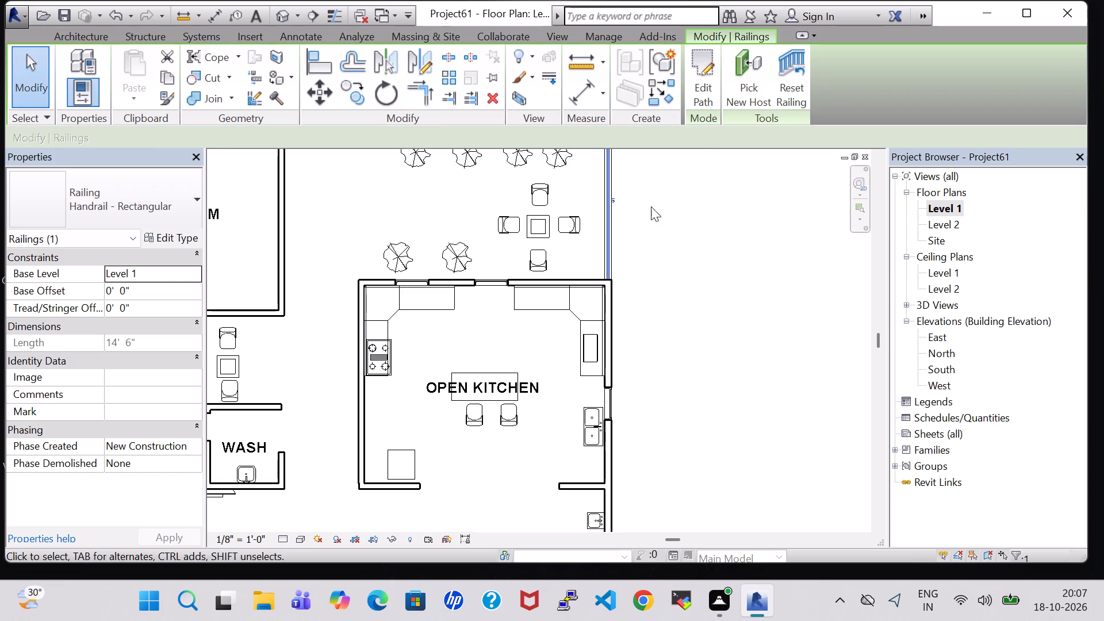
Change the new east railing's type to Glass Panel - Bottom Fill.
scroll(643, 214, "up", 3)
left_click(168, 197)
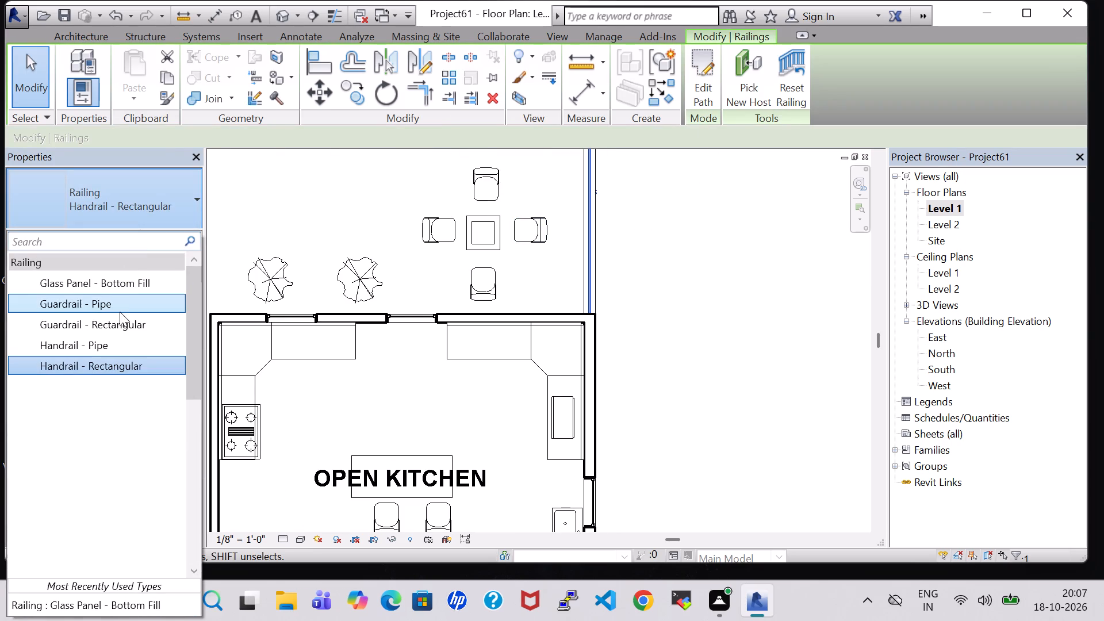
left_click(123, 286)
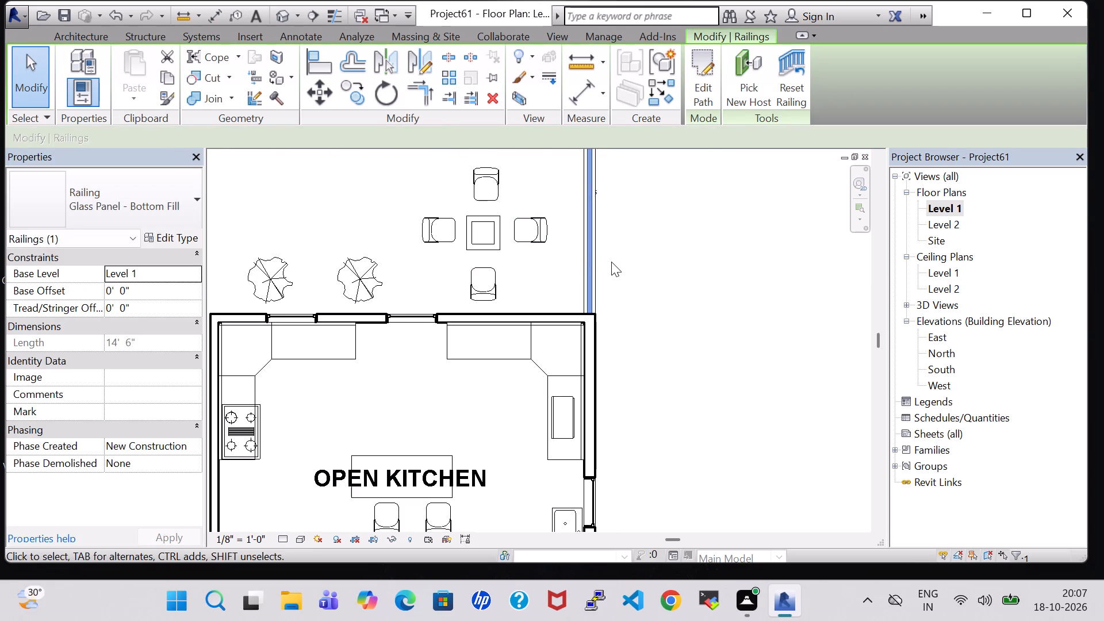
Set the base offset of the east open space's glass railing to 2' 0".
left_click(110, 294)
left_click(110, 294)
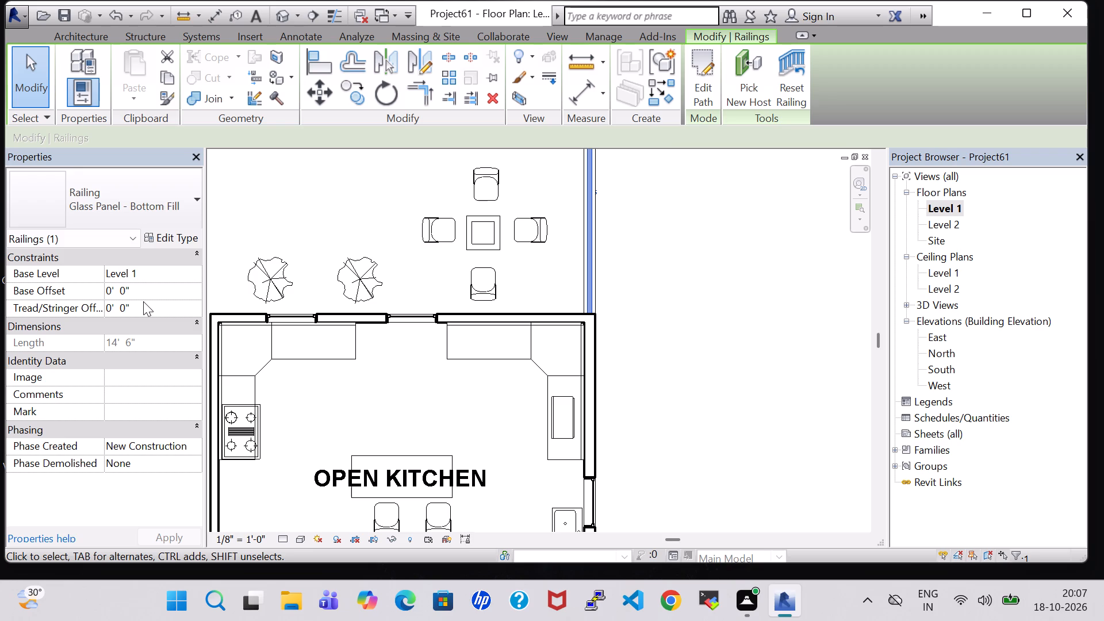
key("BackSpace")
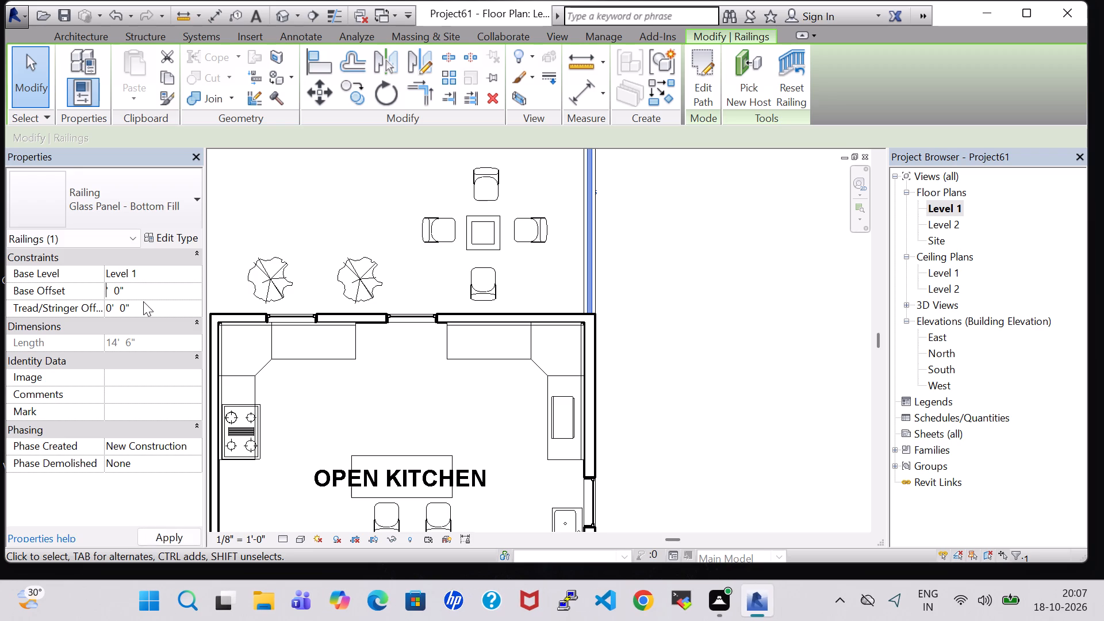
key("2")
left_click(162, 540)
left_click(701, 369)
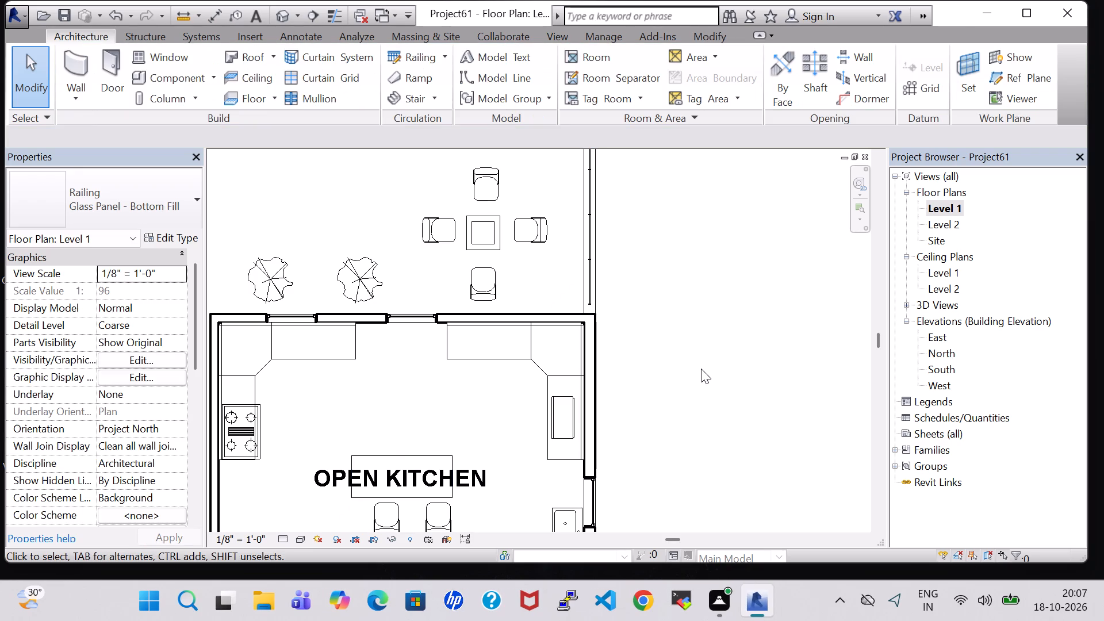
Examine the east glass railing in the 3D view, checking how it sits on the low wall and meets the house walls.
left_click(279, 18)
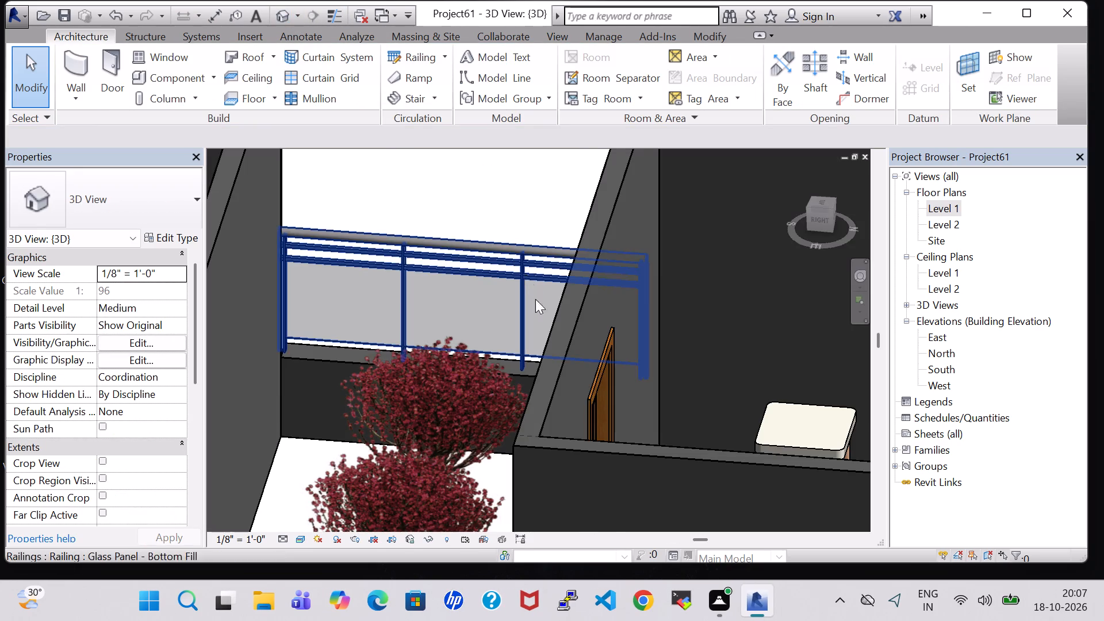
scroll(556, 350, "down", 5)
middle_click_drag(628, 416, 611, 156)
middle_click_drag(658, 377, 662, 351)
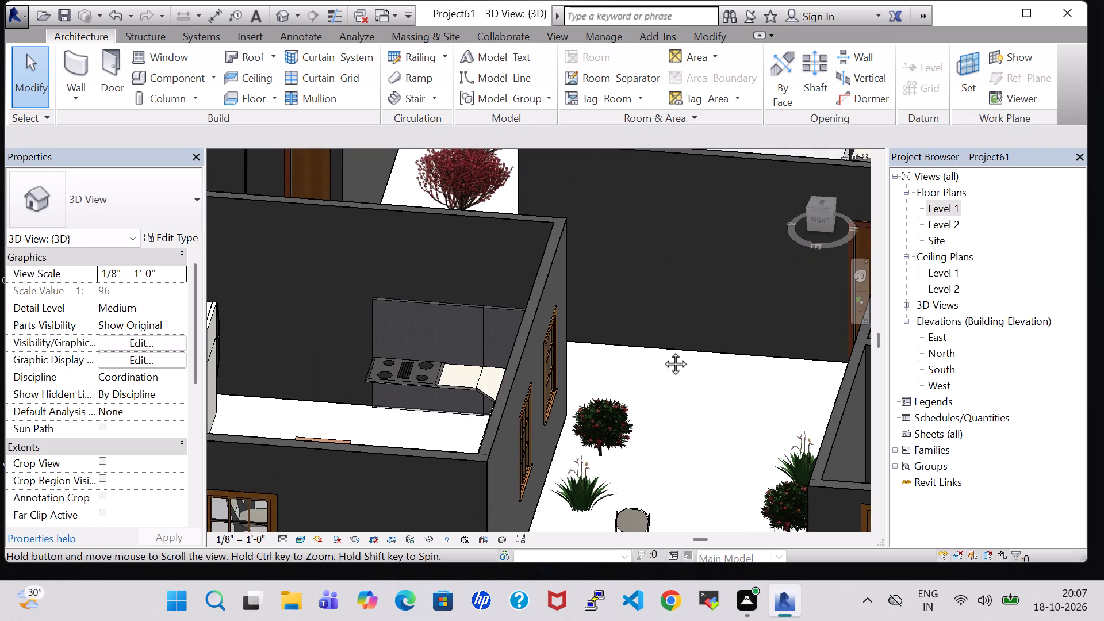
middle_click_drag(662, 351, 646, 151)
scroll(646, 149, "up", 1)
middle_click_drag(698, 225, 699, 236, "shift")
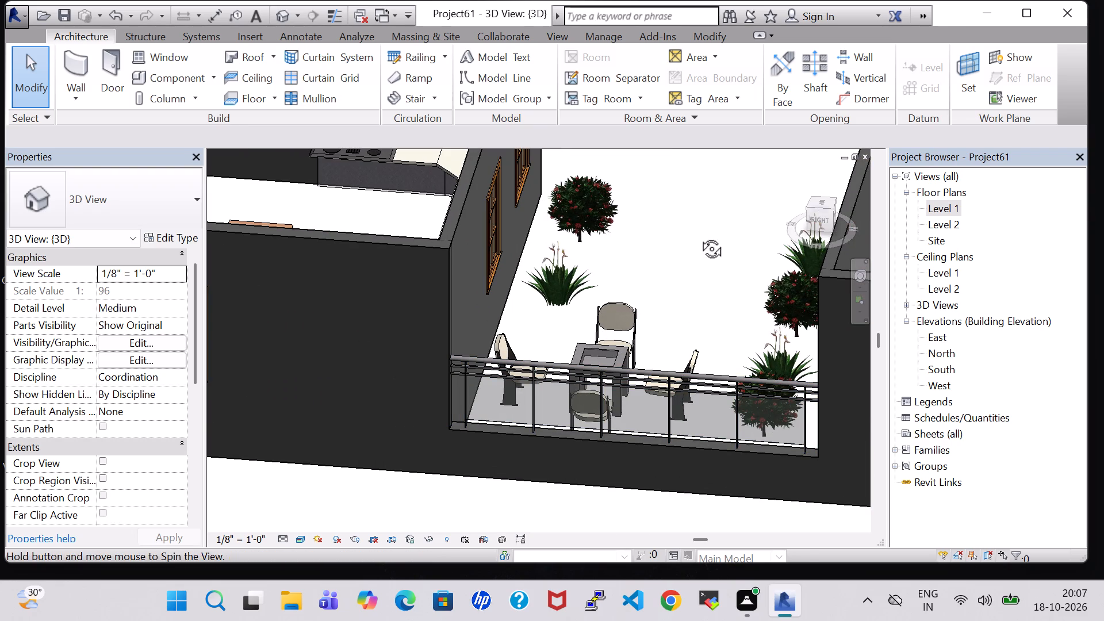
middle_click_drag(699, 236, 683, 319, "shift")
scroll(652, 408, "up", 1)
middle_click_drag(652, 408, 673, 145)
middle_click_drag(644, 327, 677, 170)
scroll(677, 167, "up", 1)
middle_click_drag(542, 451, 555, 375, "shift")
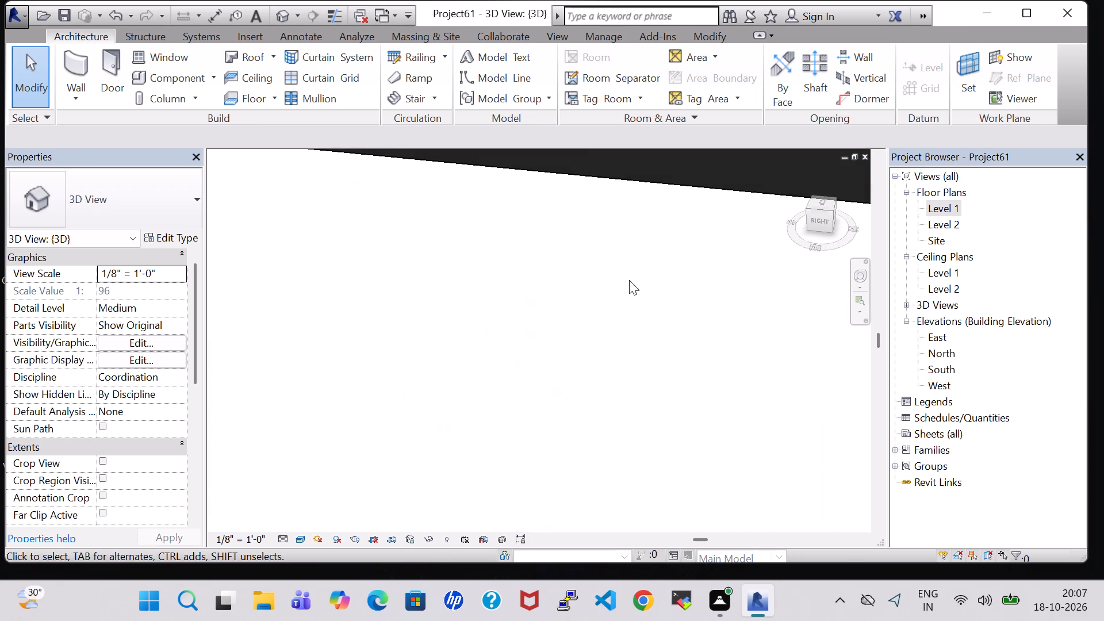
middle_click_drag(634, 271, 619, 419)
left_click(662, 194)
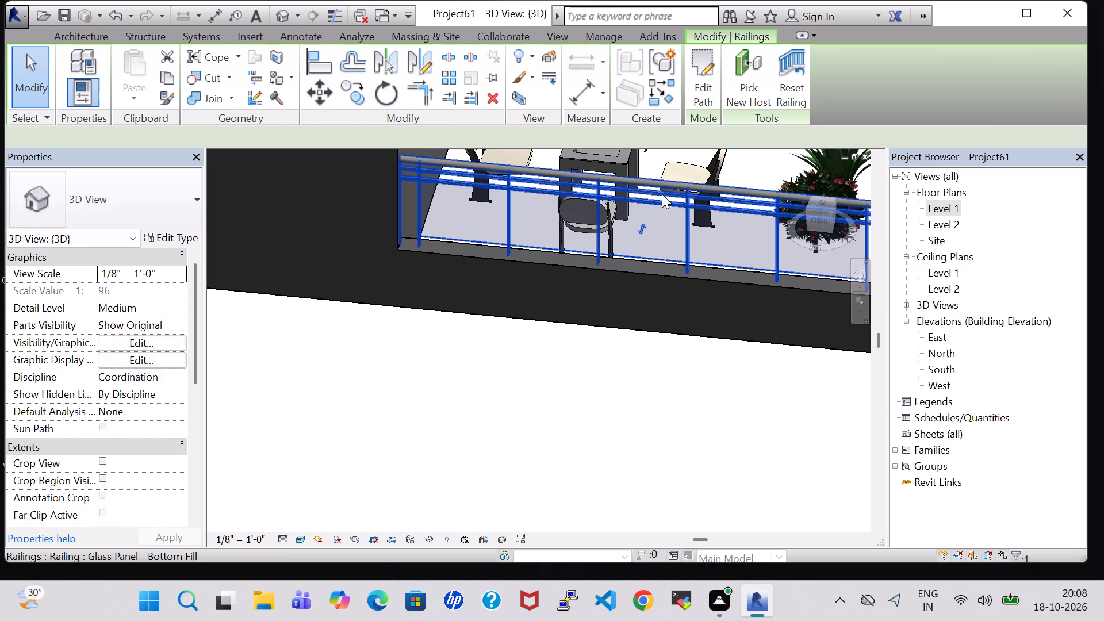
left_click(660, 419)
middle_click_drag(650, 438, 647, 364)
middle_click_drag(645, 277, 646, 286)
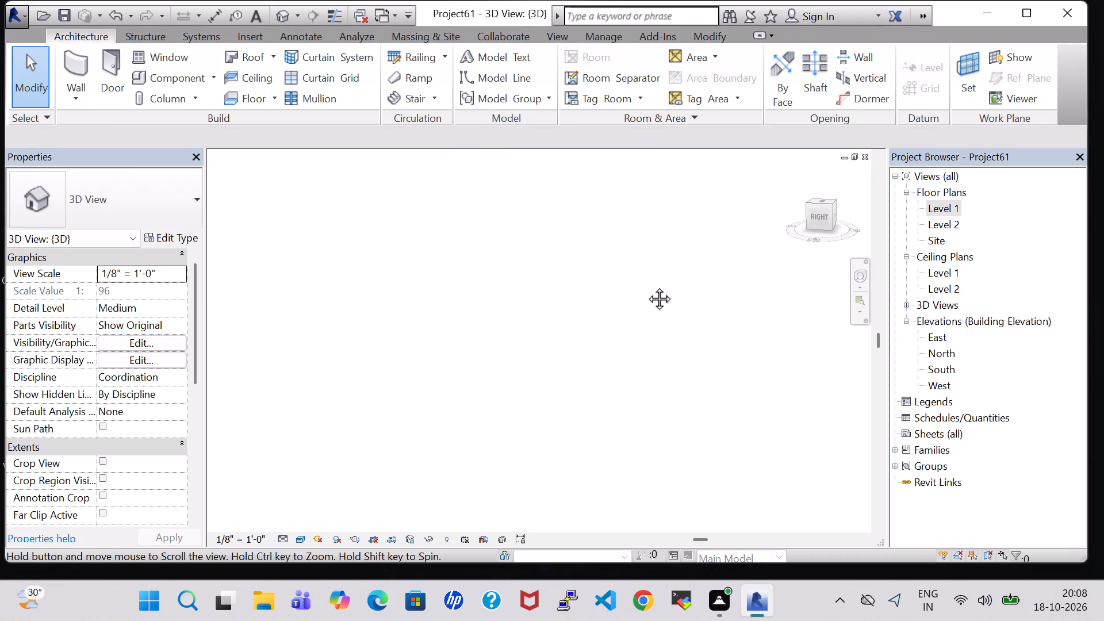
middle_click_drag(646, 286, 638, 524)
scroll(688, 328, "up", 1)
middle_click_drag(688, 328, 662, 523)
middle_click_drag(645, 354, 645, 511)
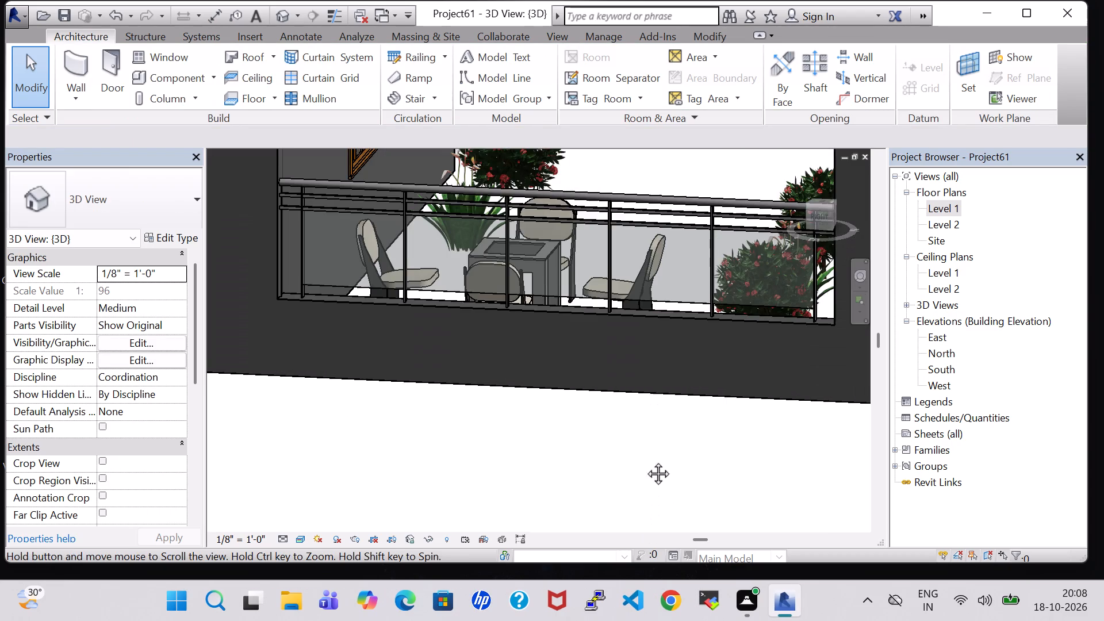
scroll(647, 438, "down", 3)
middle_click_drag(654, 255, 654, 259, "shift")
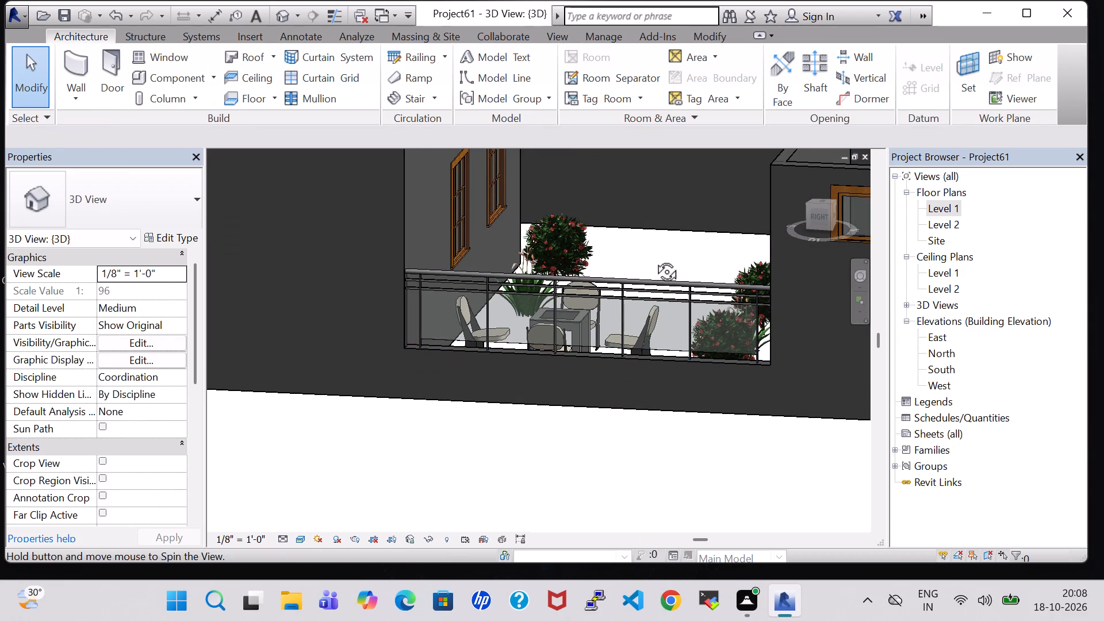
middle_click_drag(654, 259, 648, 321, "shift")
Review the east railing and the open spaces' seating and plants in the Level 1 plan, comparing them with the 3D view.
double_click(948, 210)
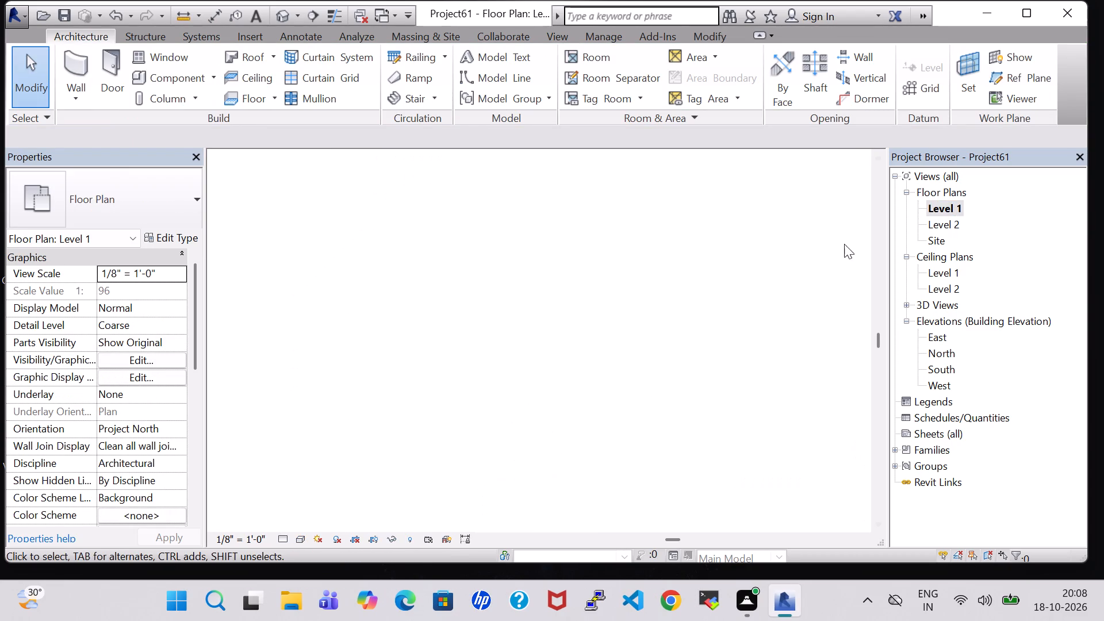
scroll(794, 296, "down", 4)
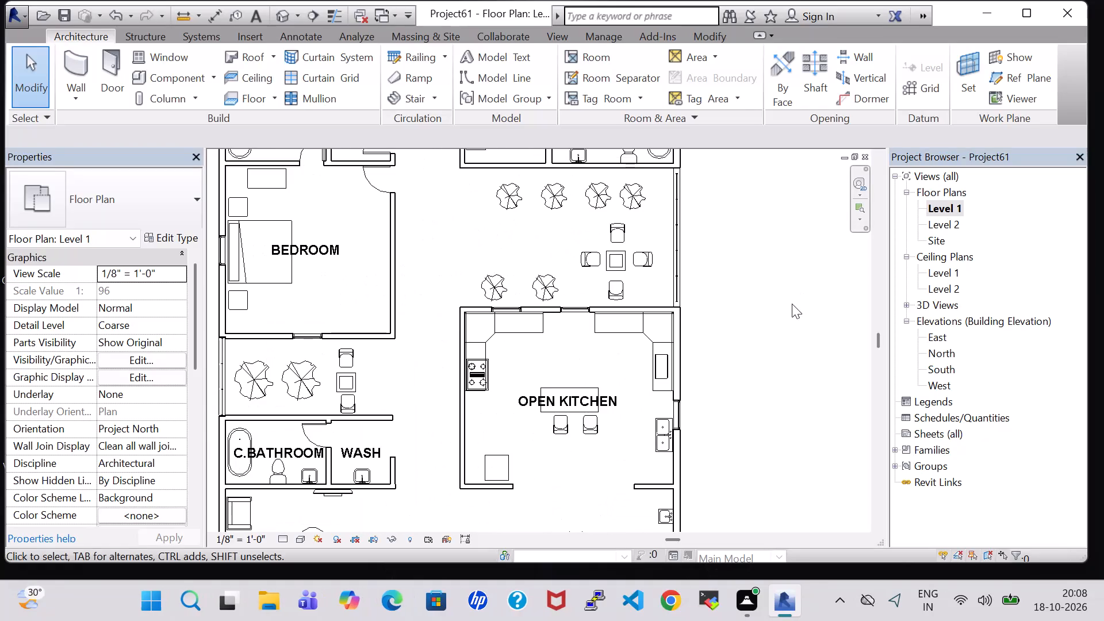
scroll(791, 354, "down", 1)
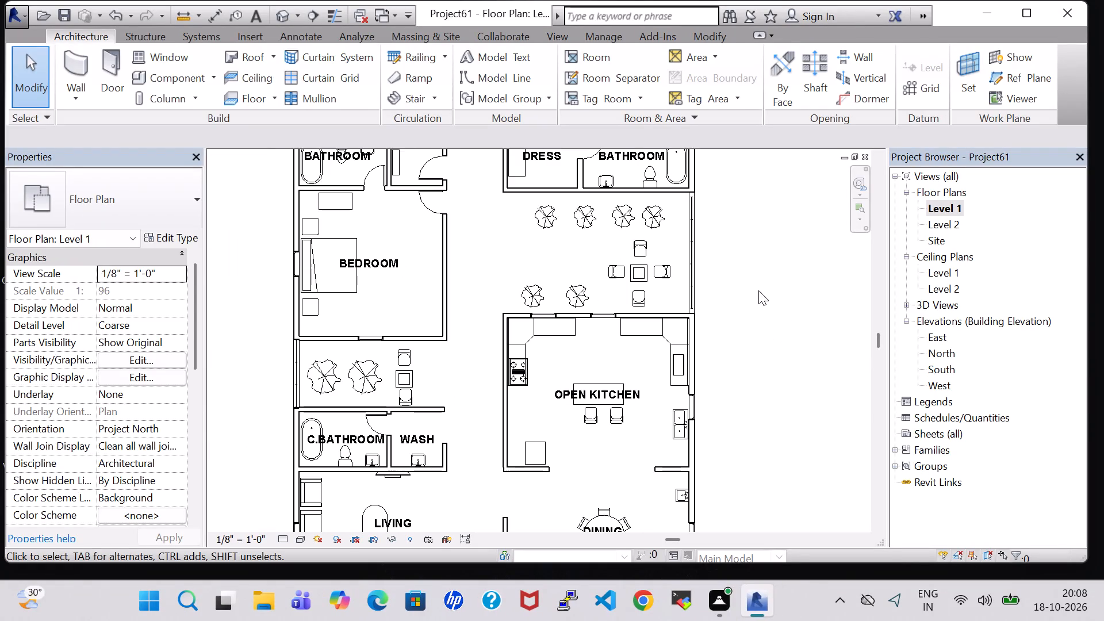
scroll(756, 288, "up", 7)
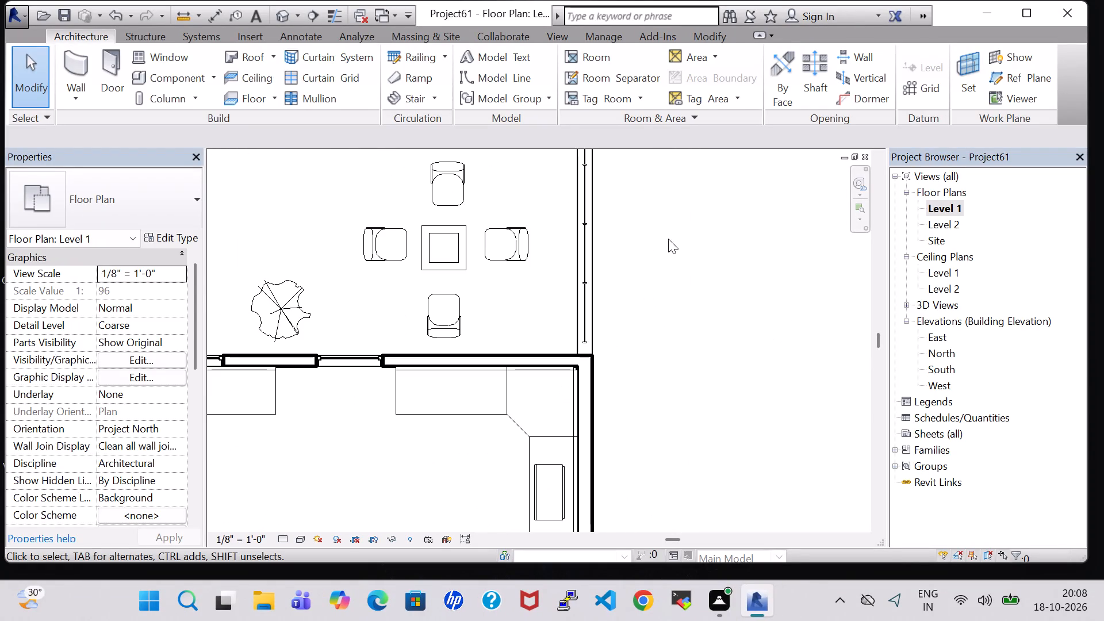
left_click(285, 11)
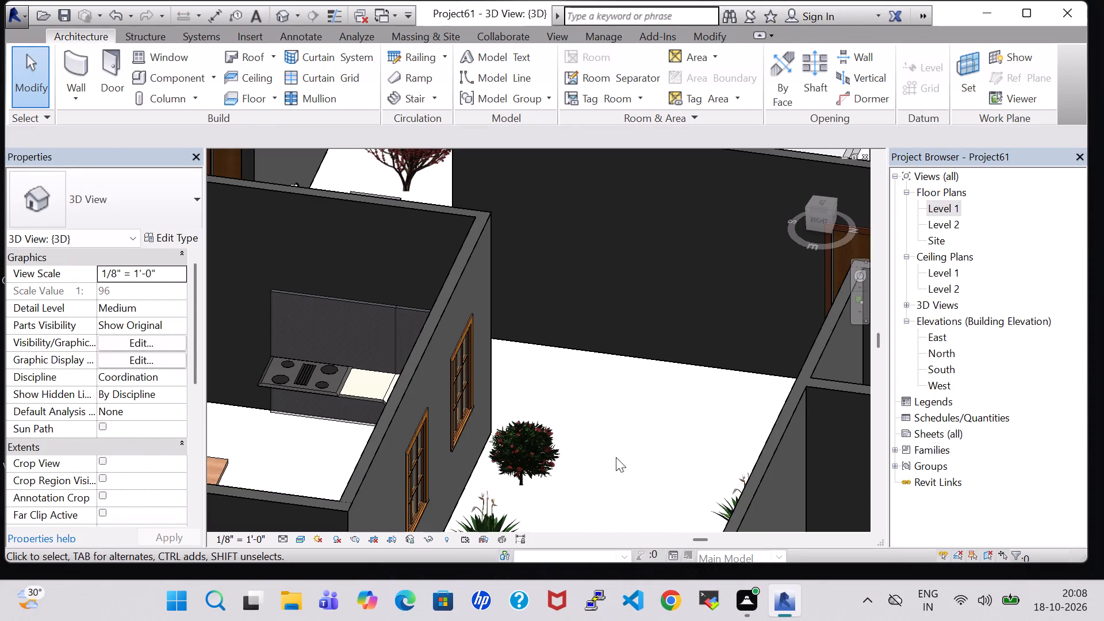
middle_click_drag(628, 478, 660, 197)
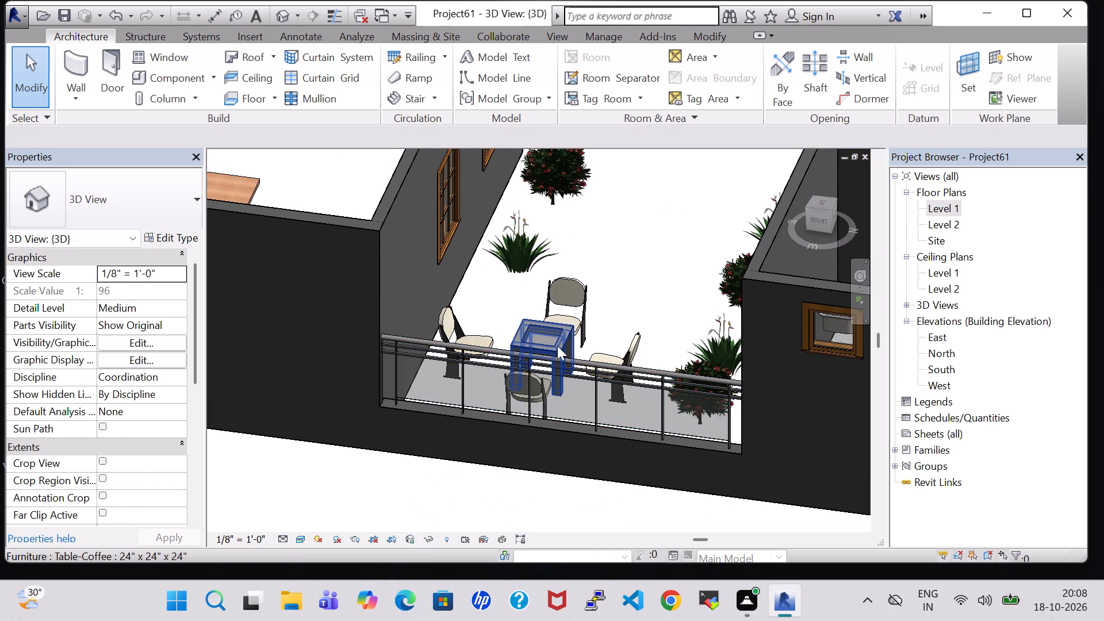
scroll(443, 319, "up", 6)
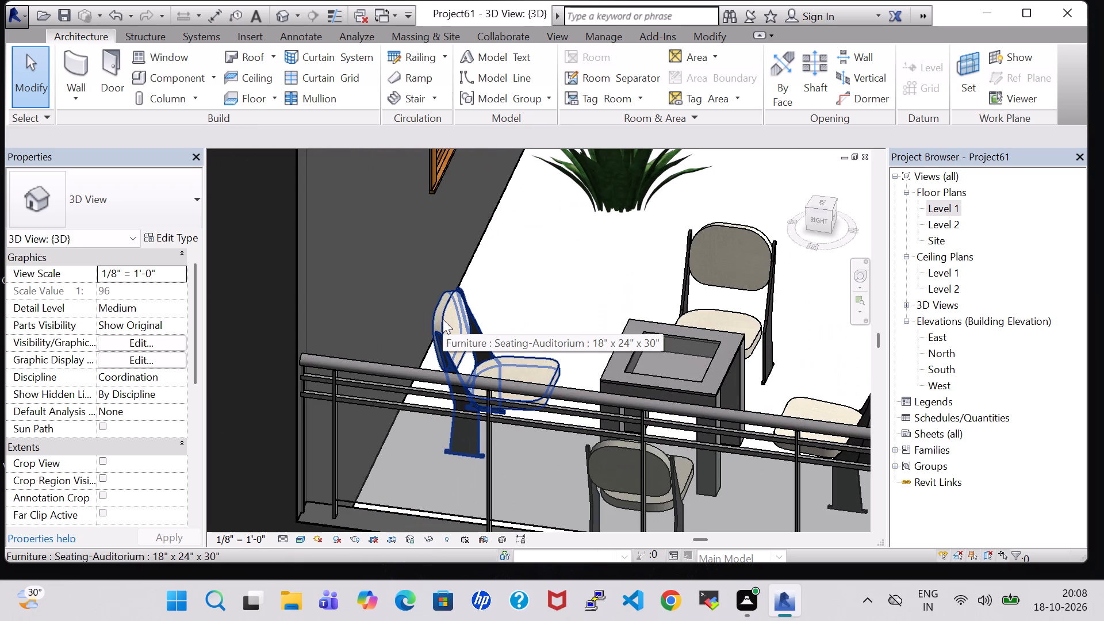
double_click(941, 210)
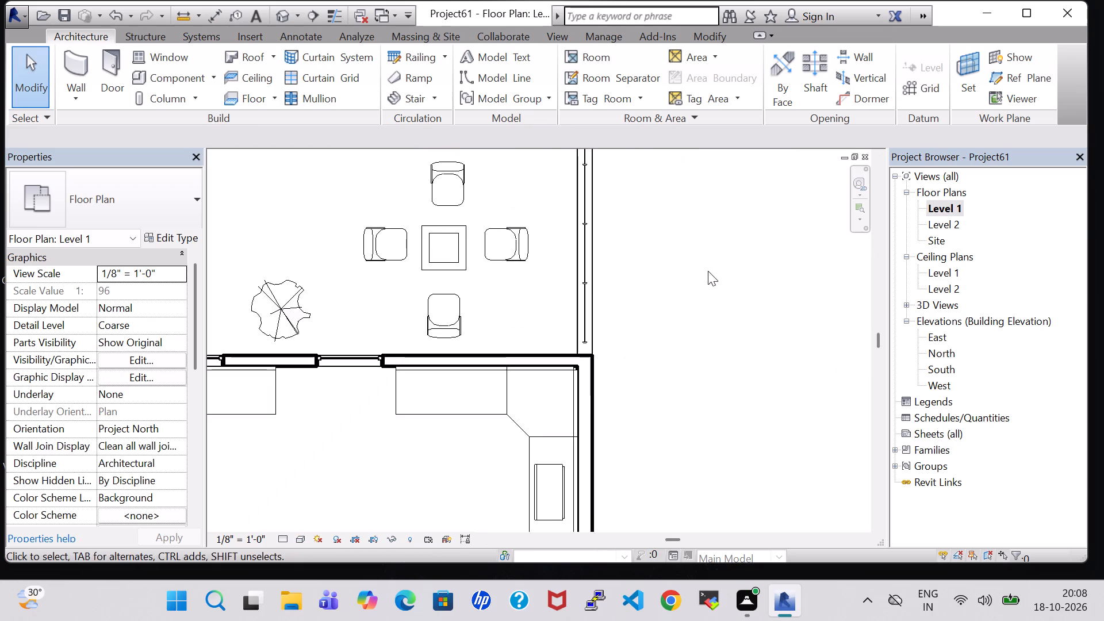
scroll(708, 302, "down", 6)
left_click(708, 307)
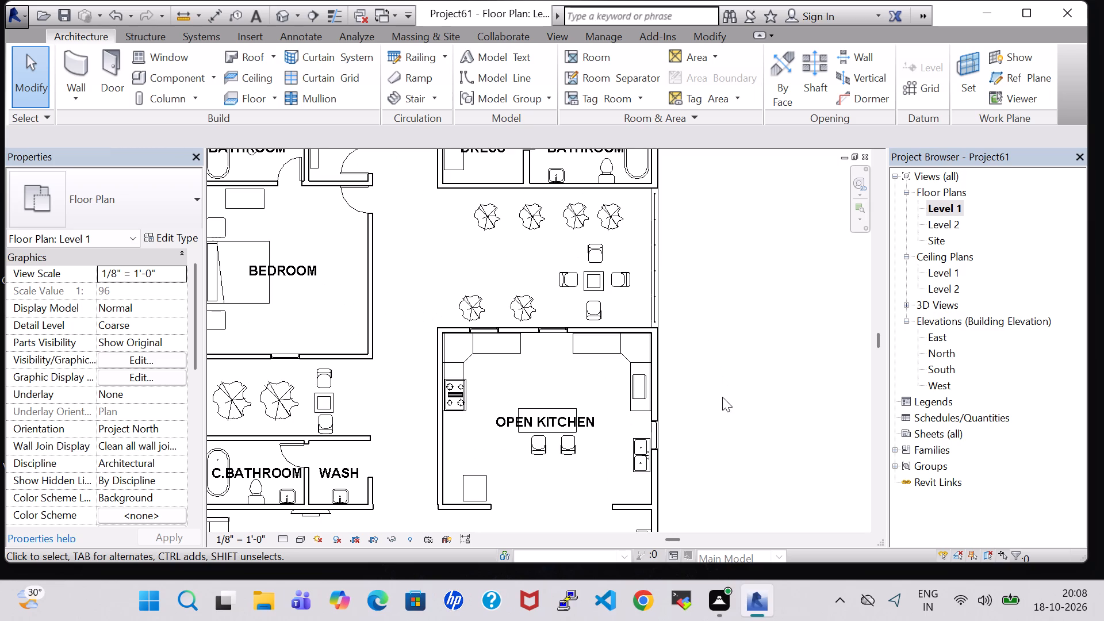
middle_click_drag(722, 397, 784, 478)
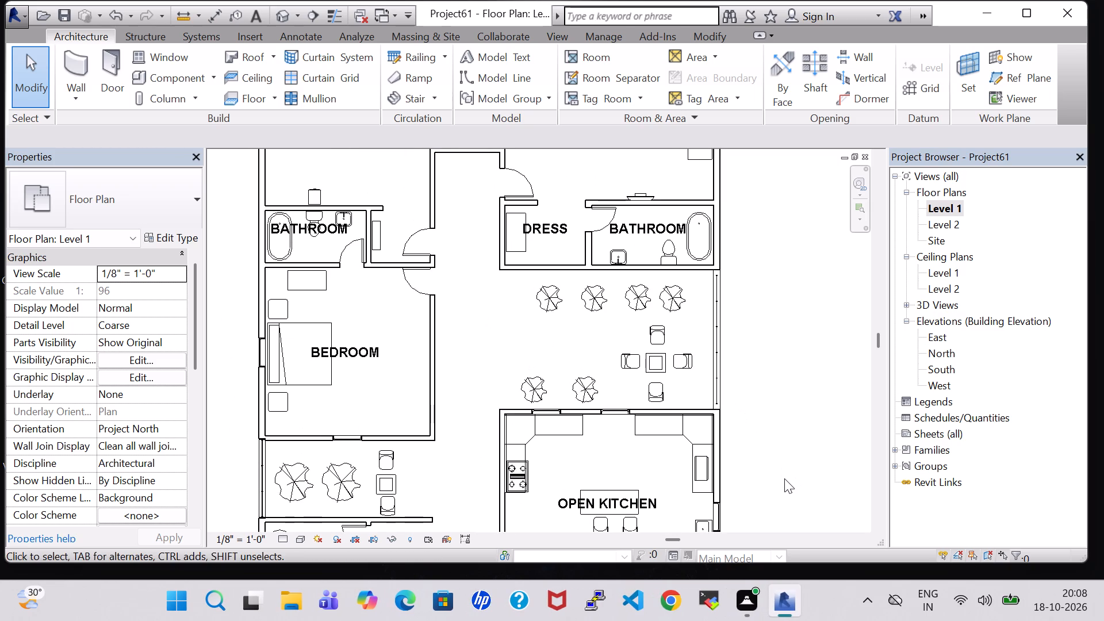
Draw room separation lines along the corridor side of both open spaces, closing the east opening and the west opening between the wall ends.
middle_click_drag(784, 478, 783, 332)
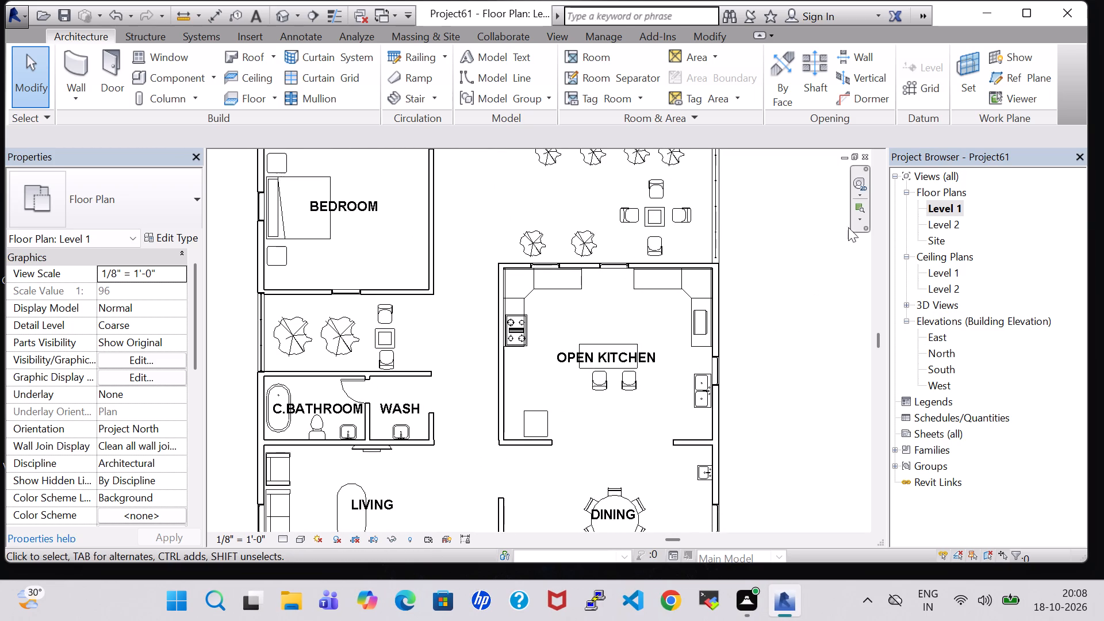
scroll(768, 284, "down", 2)
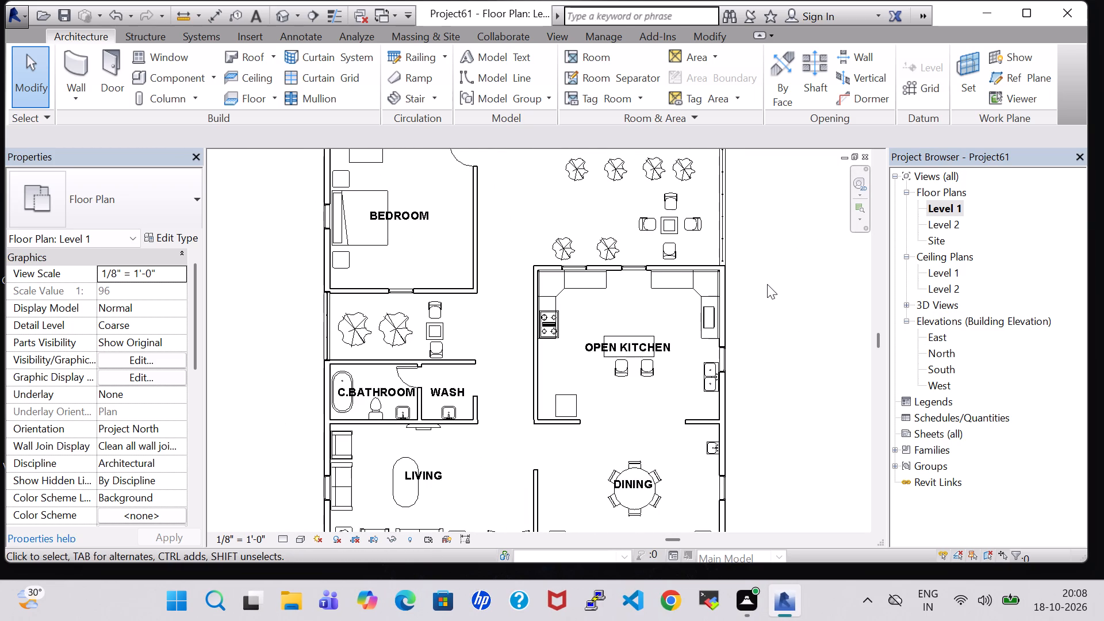
middle_click_drag(767, 284, 801, 284)
scroll(802, 286, "down", 1)
middle_click_drag(808, 370, 806, 327)
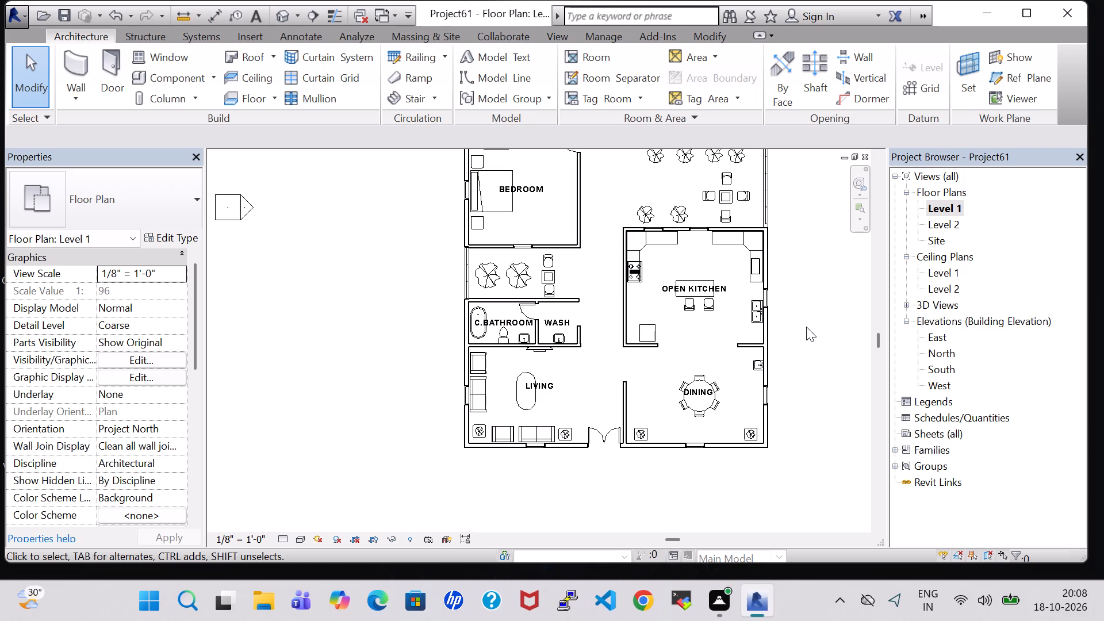
middle_click_drag(804, 218, 829, 371)
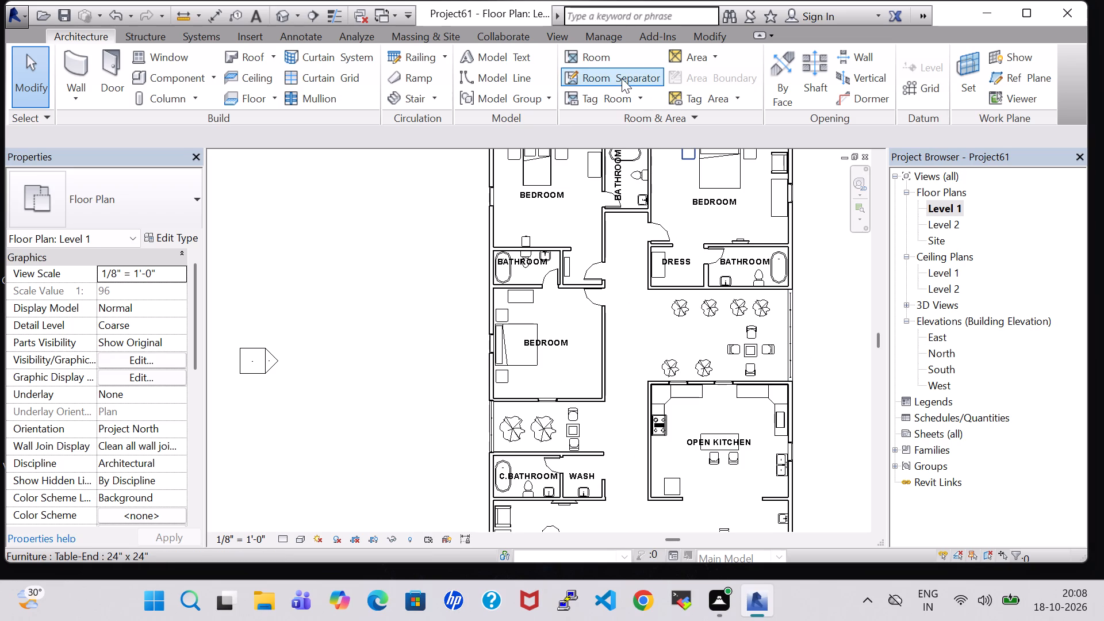
left_click(622, 78)
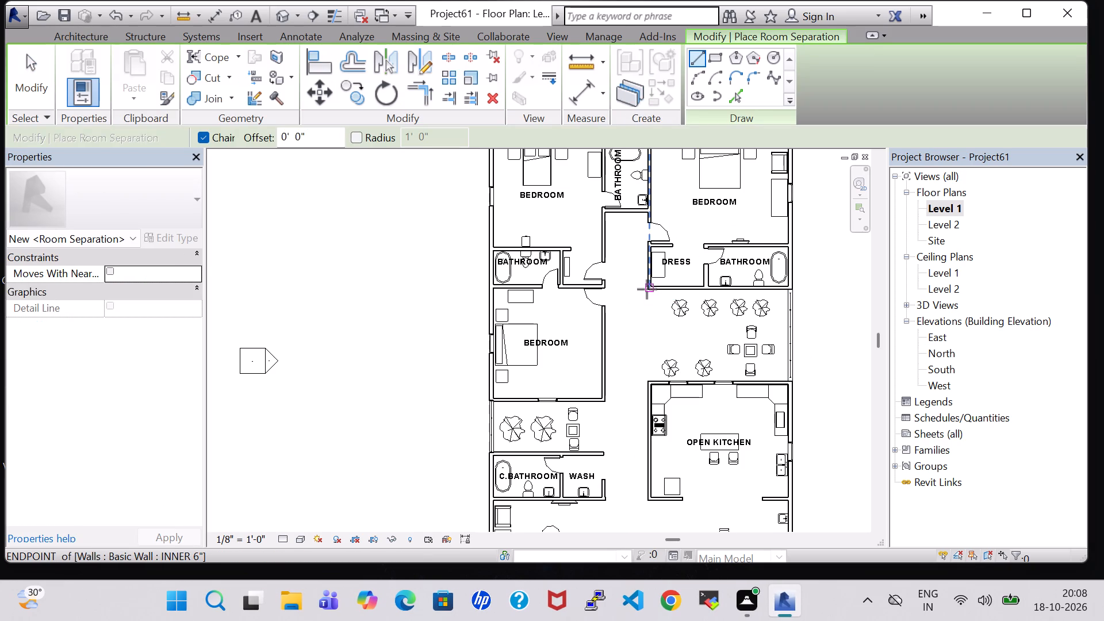
left_click(650, 289)
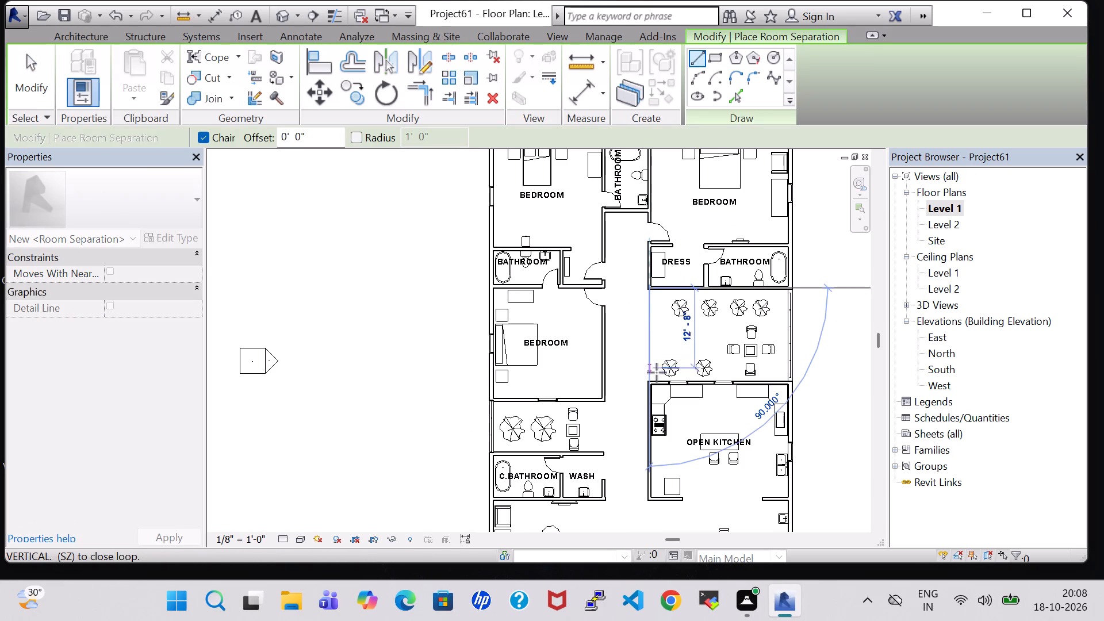
scroll(656, 379, "up", 3)
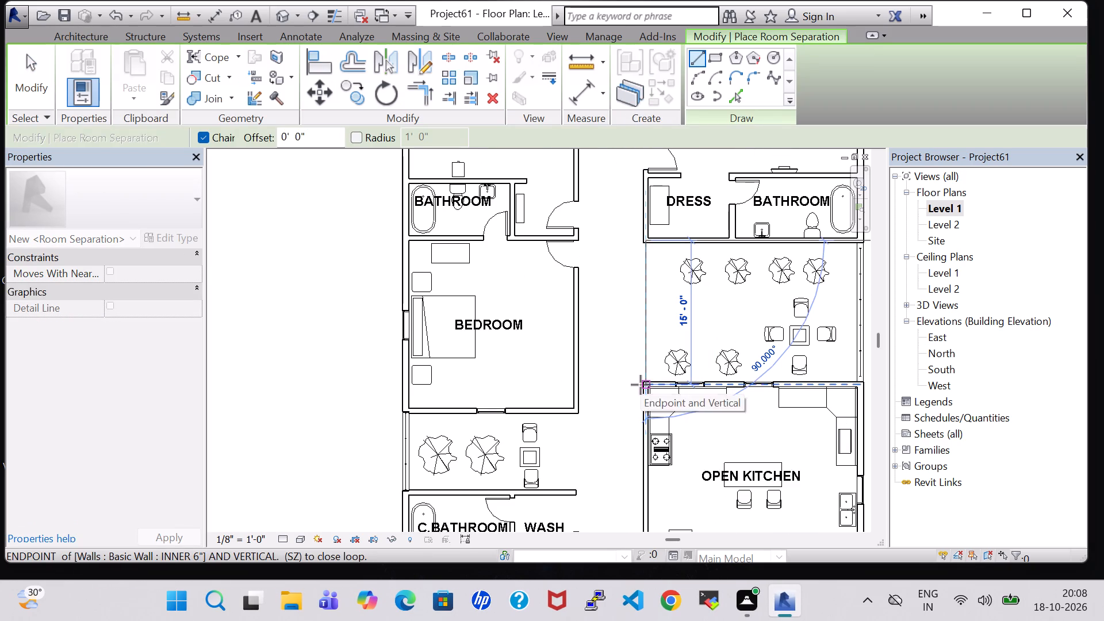
left_click(644, 385)
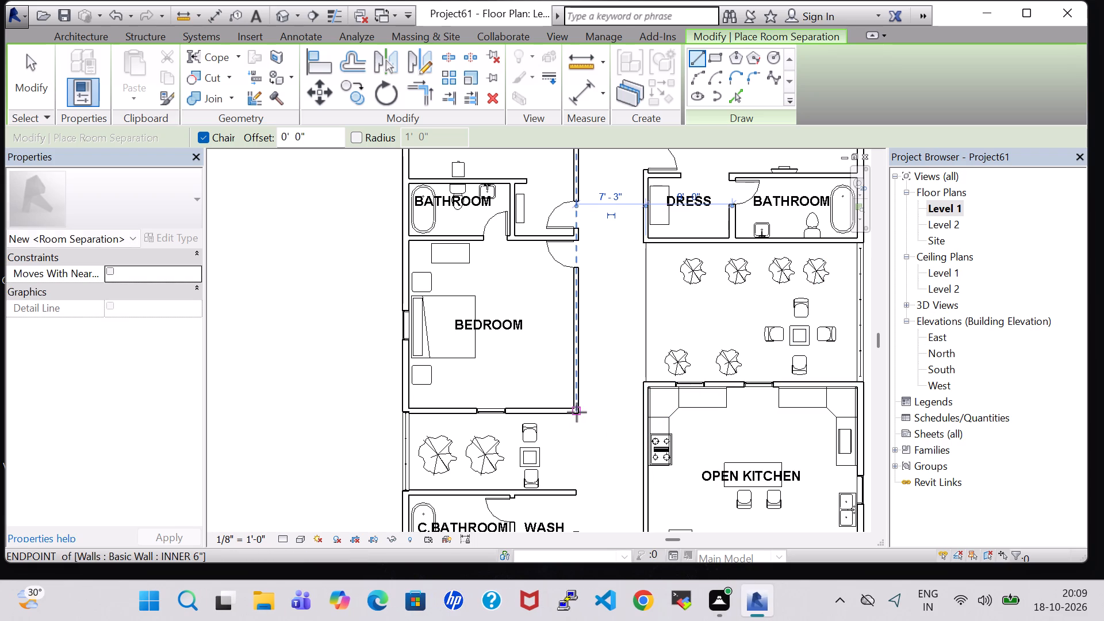
left_click(577, 412)
left_click(573, 488)
scroll(591, 454, "down", 2)
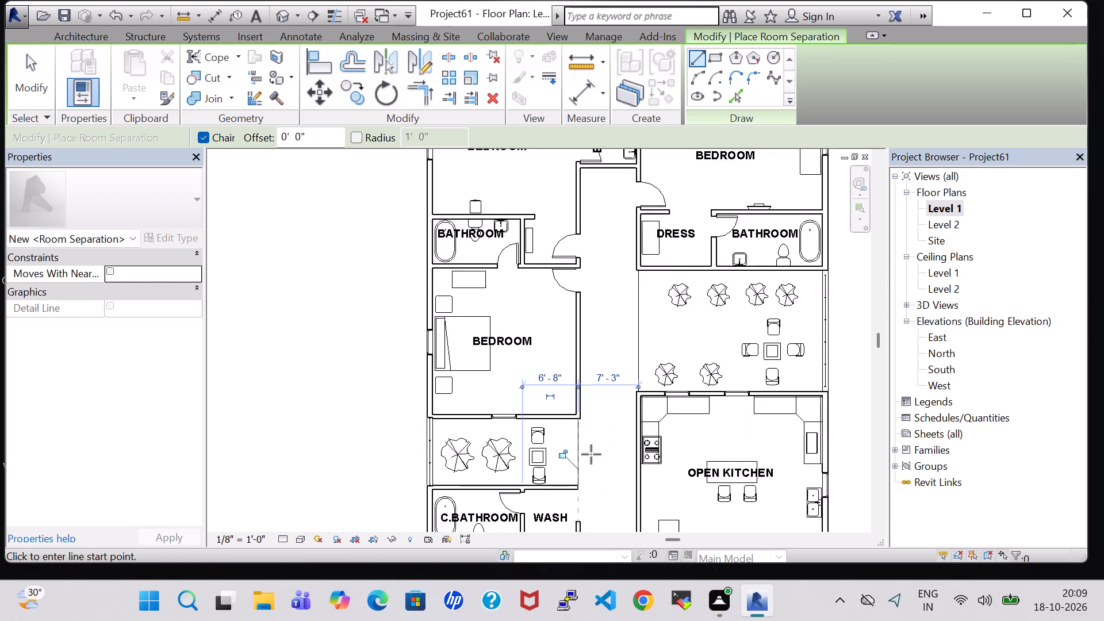
scroll(591, 454, "down", 3)
key("Escape")
key("Escape")
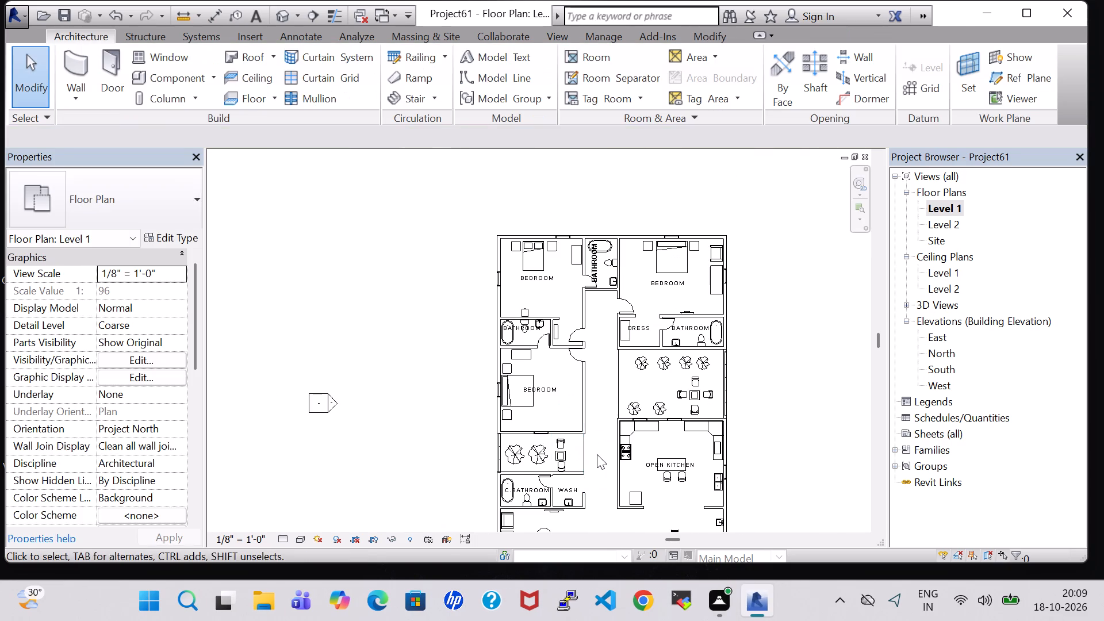
Place a tagged room in the central corridor between the west bedroom and the east open space.
scroll(597, 454, "down", 4)
middle_click_drag(597, 454, 603, 314)
scroll(604, 313, "up", 5)
left_click(800, 320)
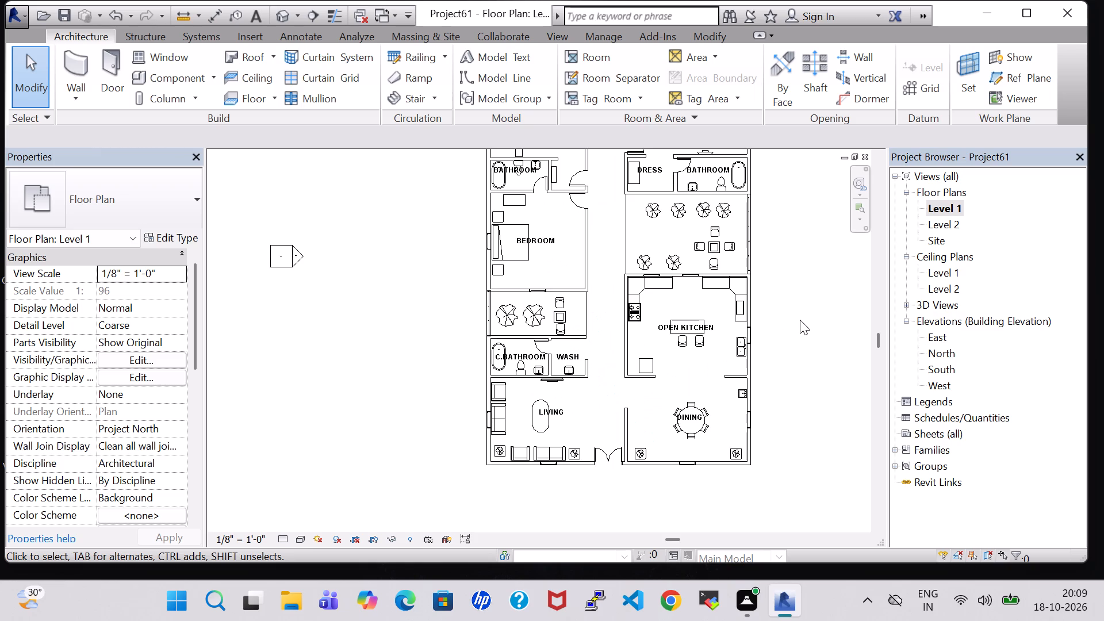
scroll(800, 324, "down", 3)
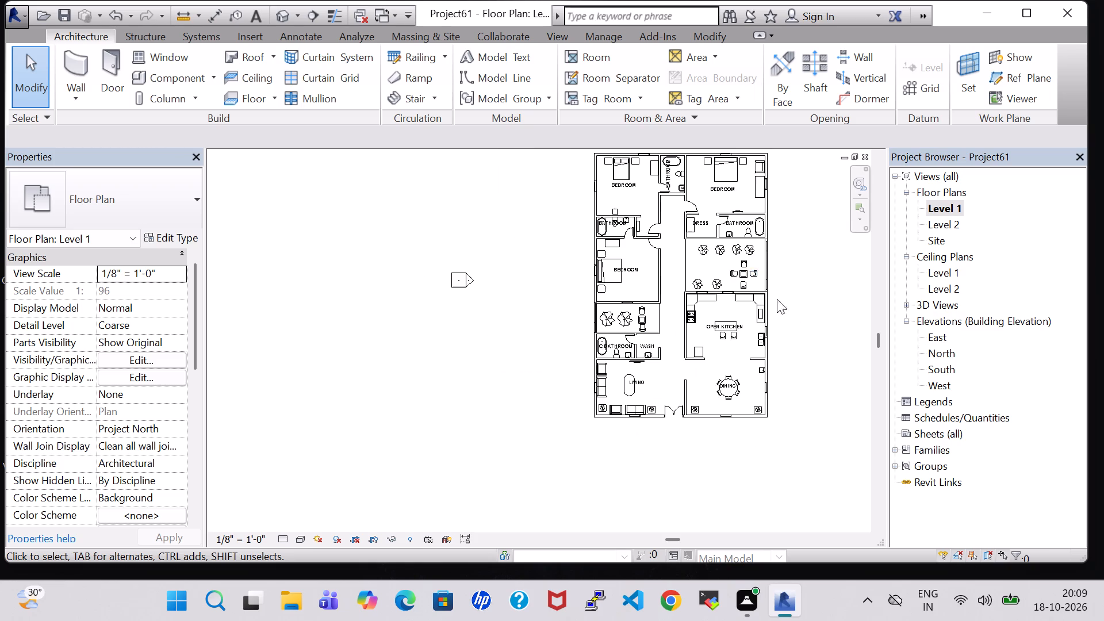
left_click(573, 58)
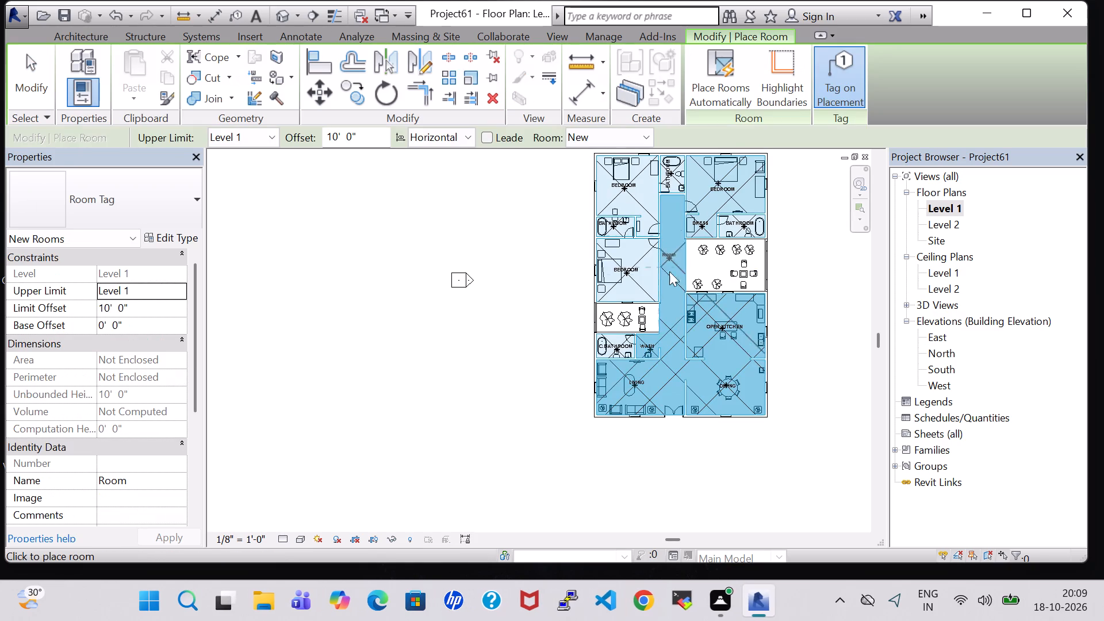
scroll(673, 286, "up", 4)
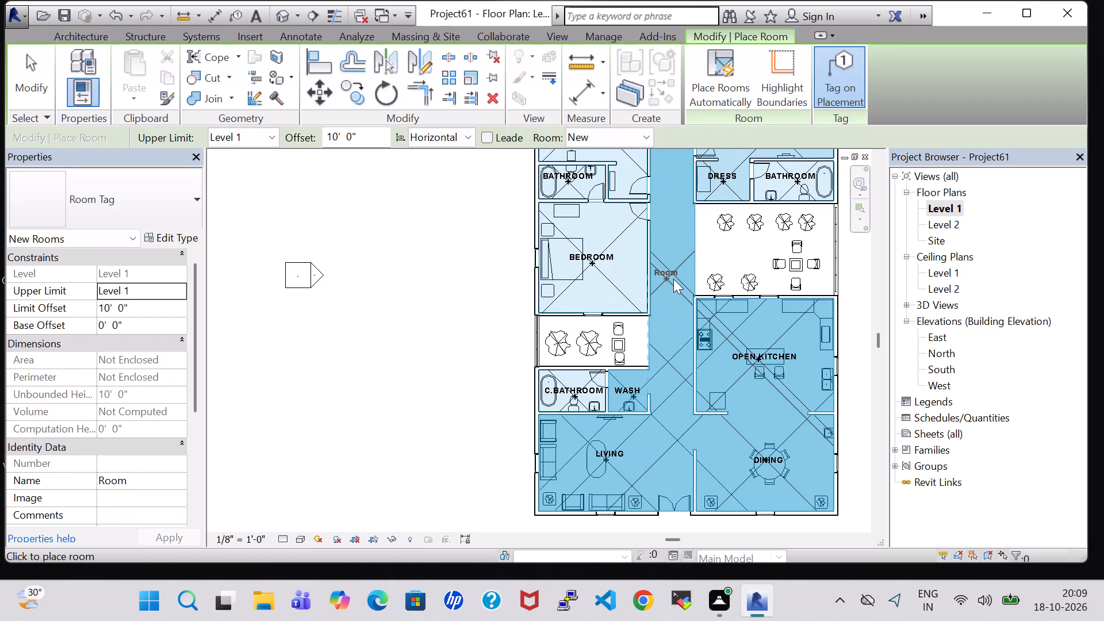
left_click(673, 279)
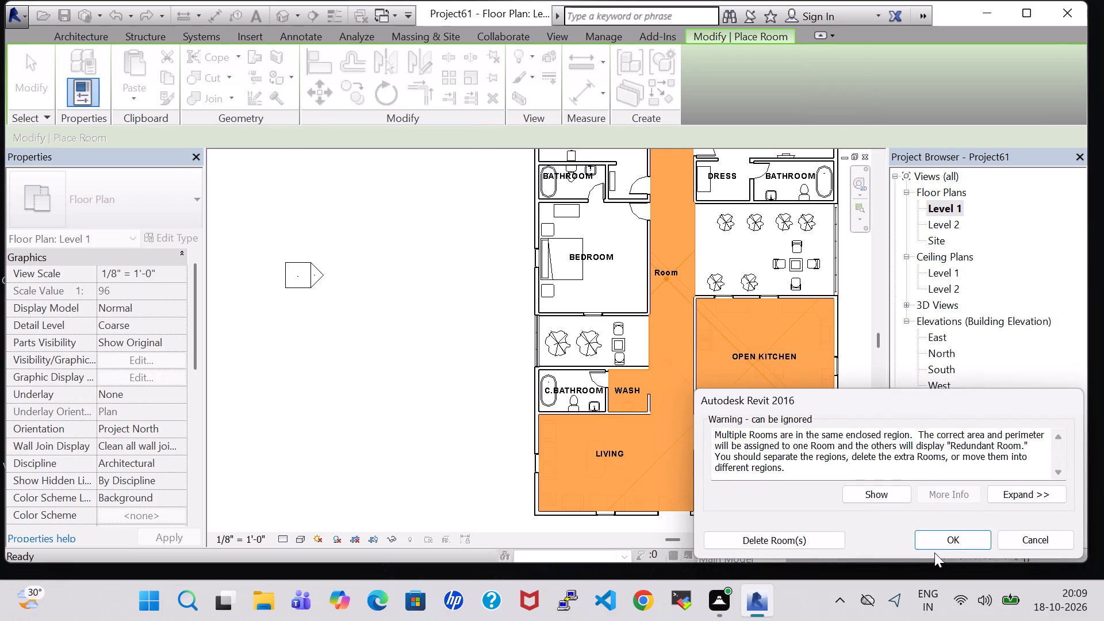
left_click(941, 538)
key("Escape")
key("Escape")
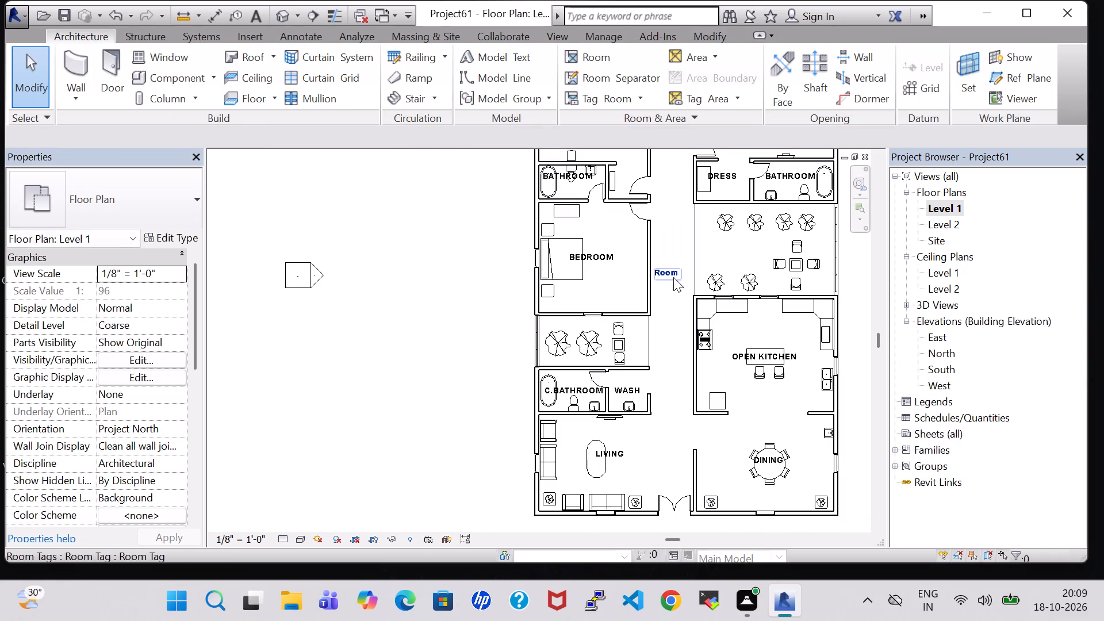
Rename the corridor's room tag to FOYER and nudge it slightly east within the corridor.
double_click(673, 277)
key("BackSpace")
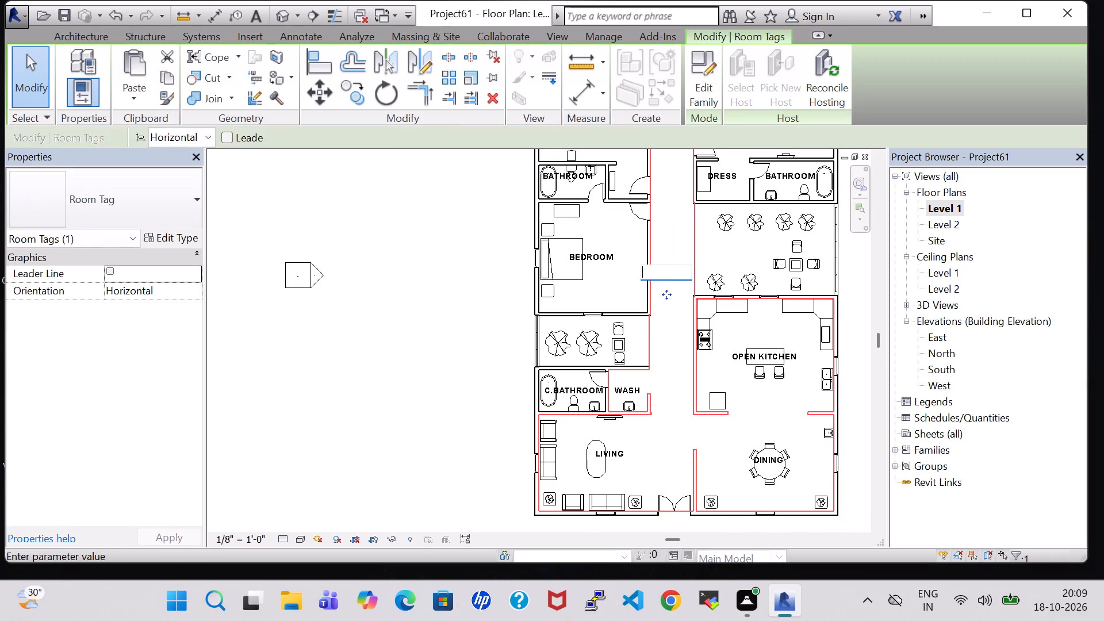
type("FOY")
type("ER")
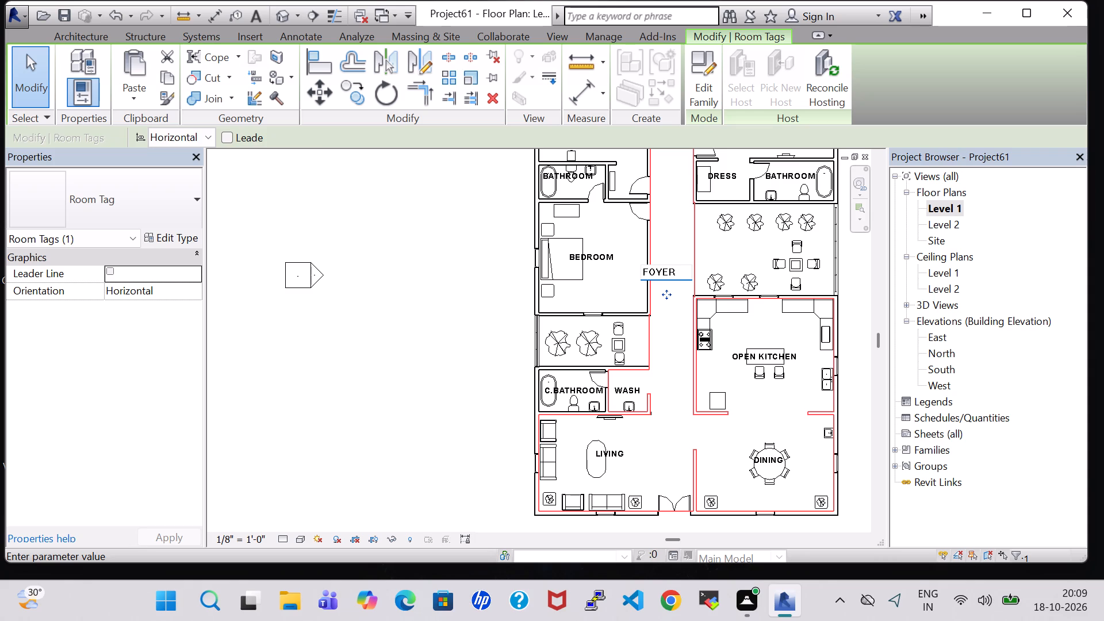
key("Return")
key("Right")
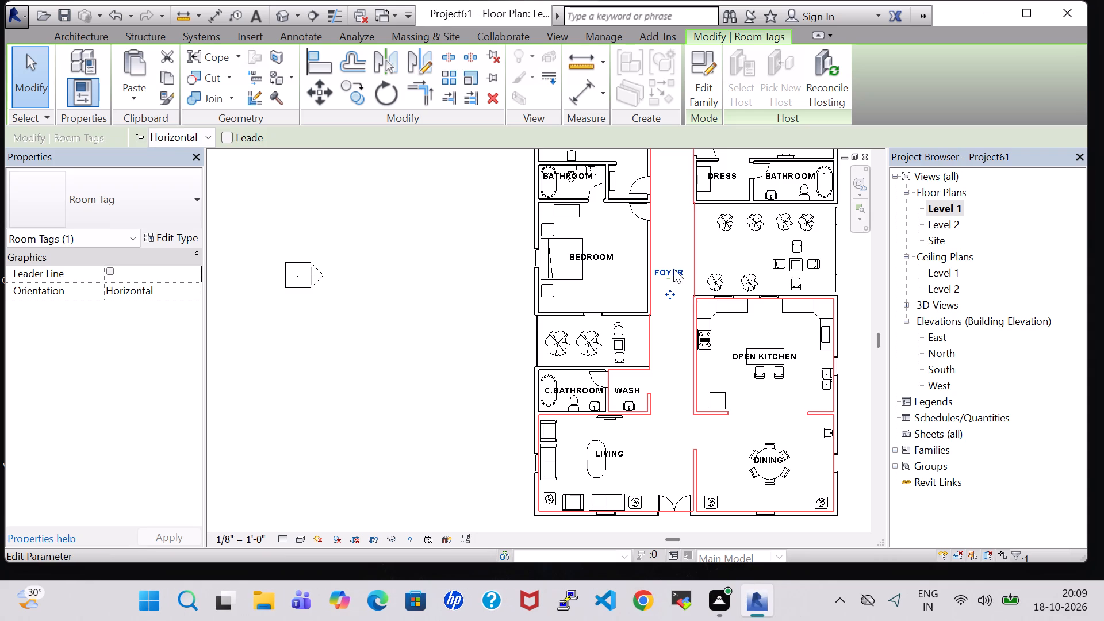
key("Right")
key("Left")
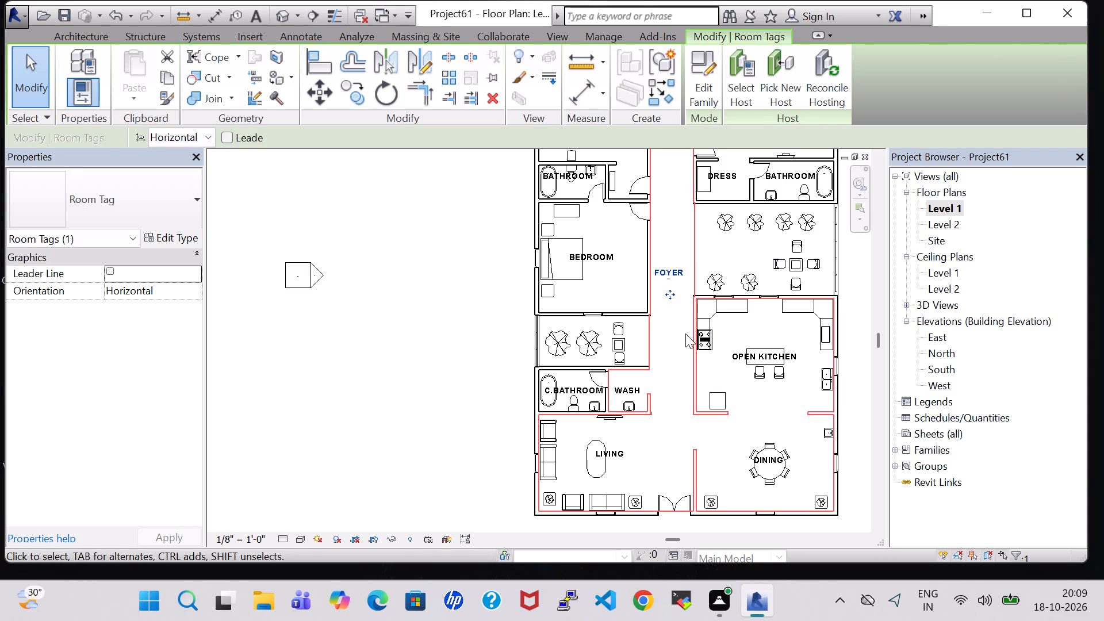
left_click(674, 332)
Nudge the LIVING room tag slightly east, away from the oval table.
scroll(674, 332, "down", 3)
middle_click_drag(674, 339, 640, 264)
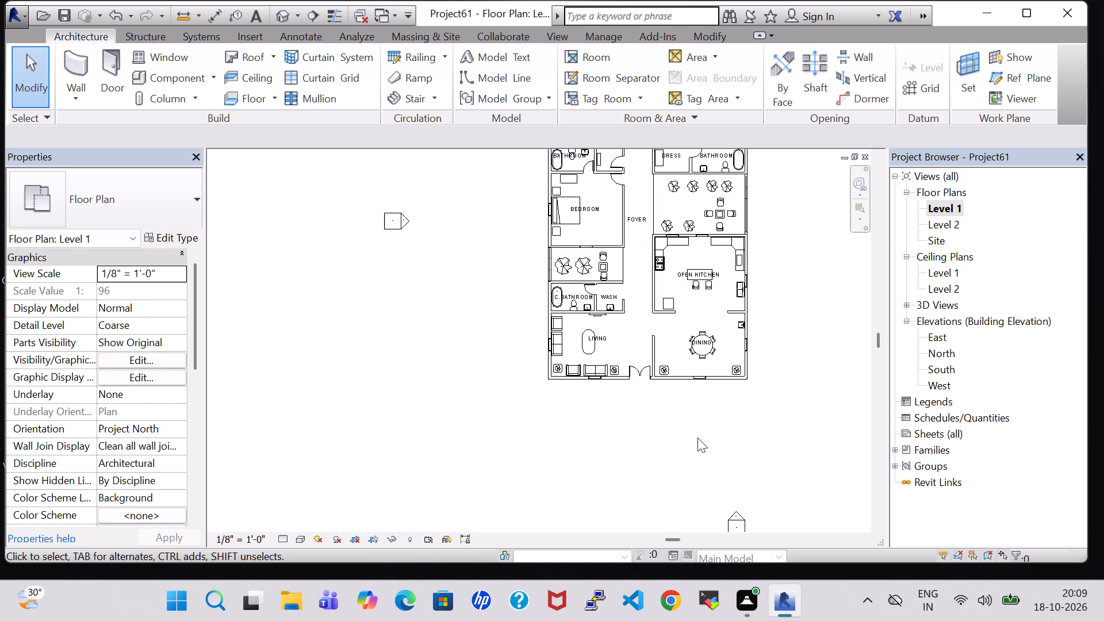
left_click(600, 338)
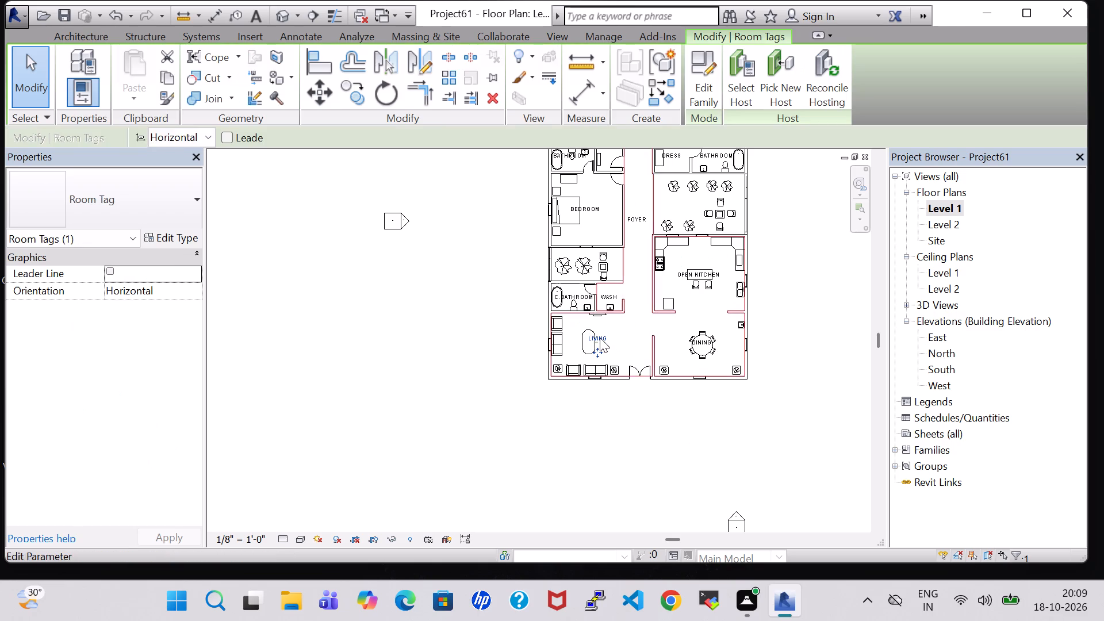
key("Right")
key("Right")
key("Right")
left_click(655, 448)
Draw Generic - 8" walls, 10' 0" high, from the house's southwest corner about 12' 5" south and about 16' 8" east.
scroll(655, 448, "up", 3)
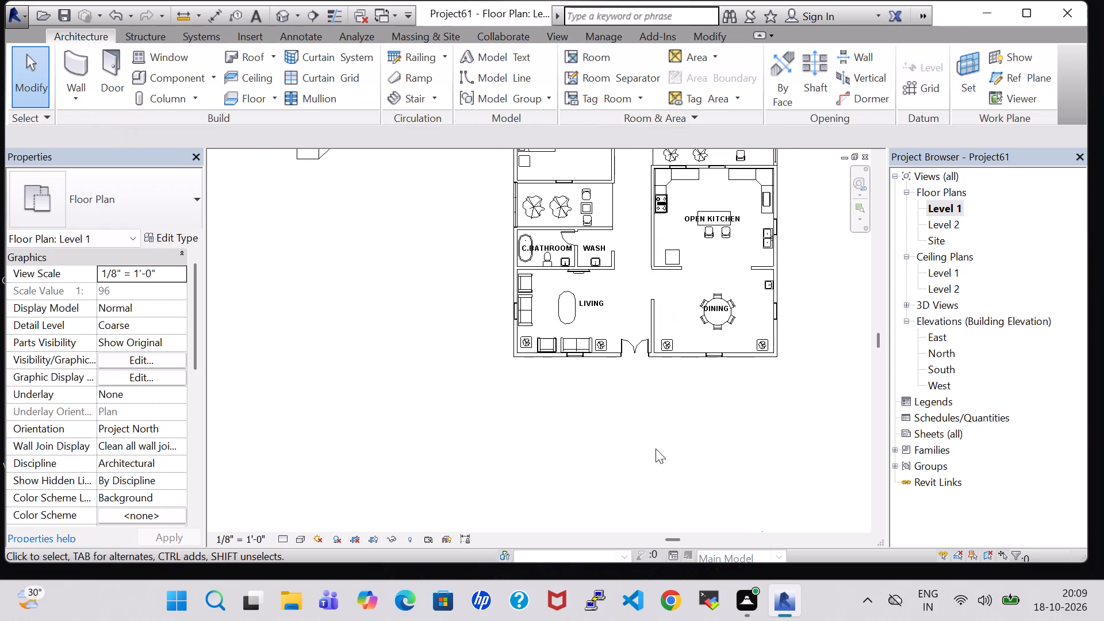
scroll(655, 448, "down", 2)
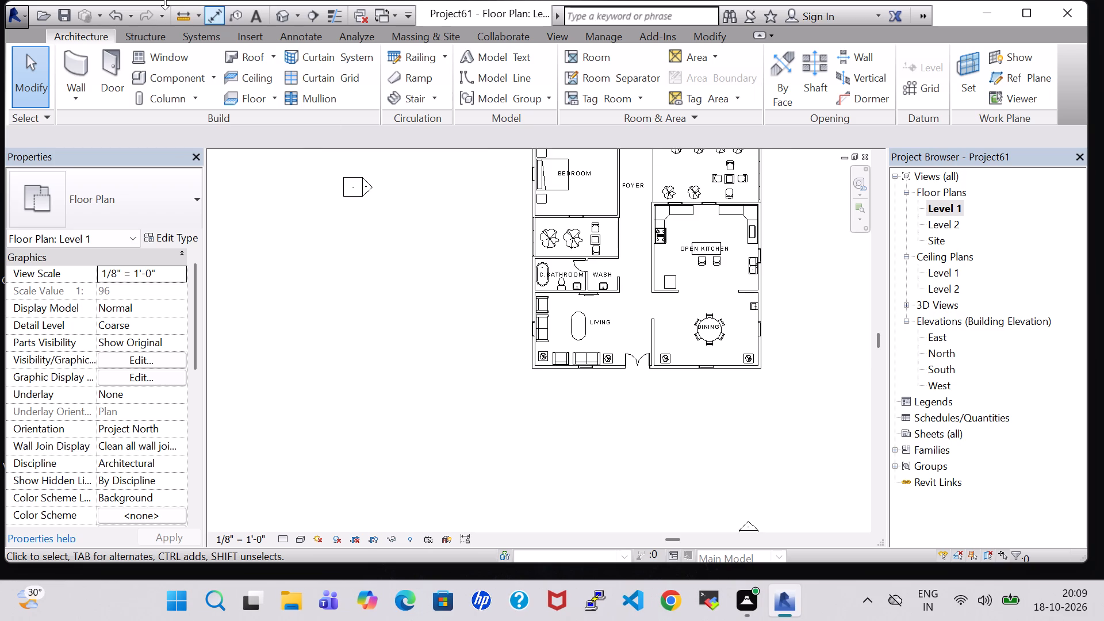
left_click(94, 56)
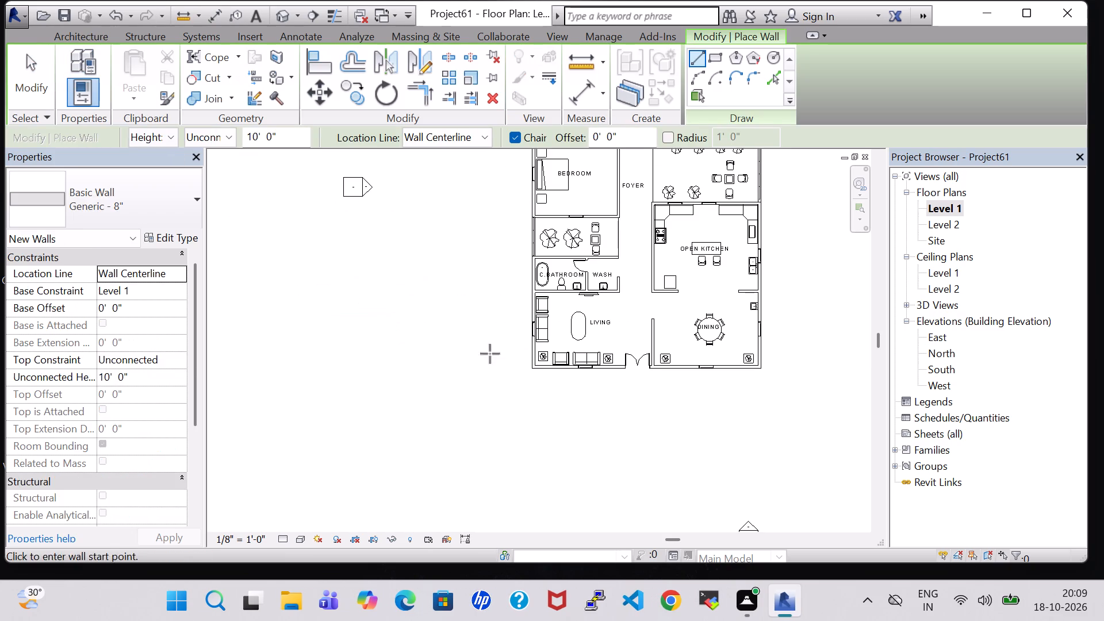
scroll(558, 365, "up", 3)
left_click(518, 371)
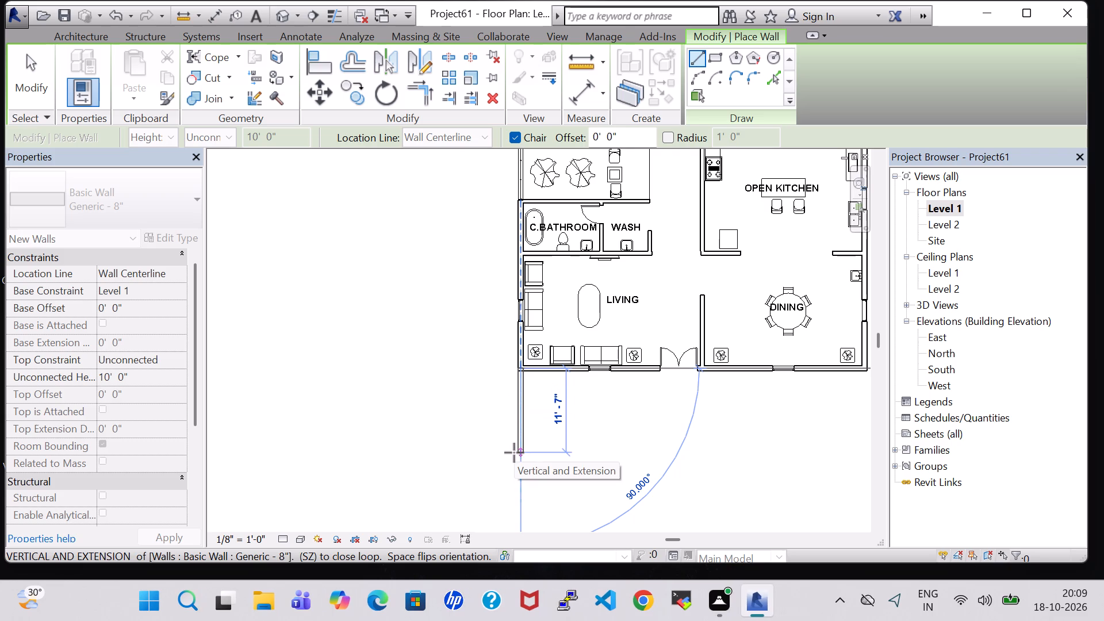
left_click(515, 458)
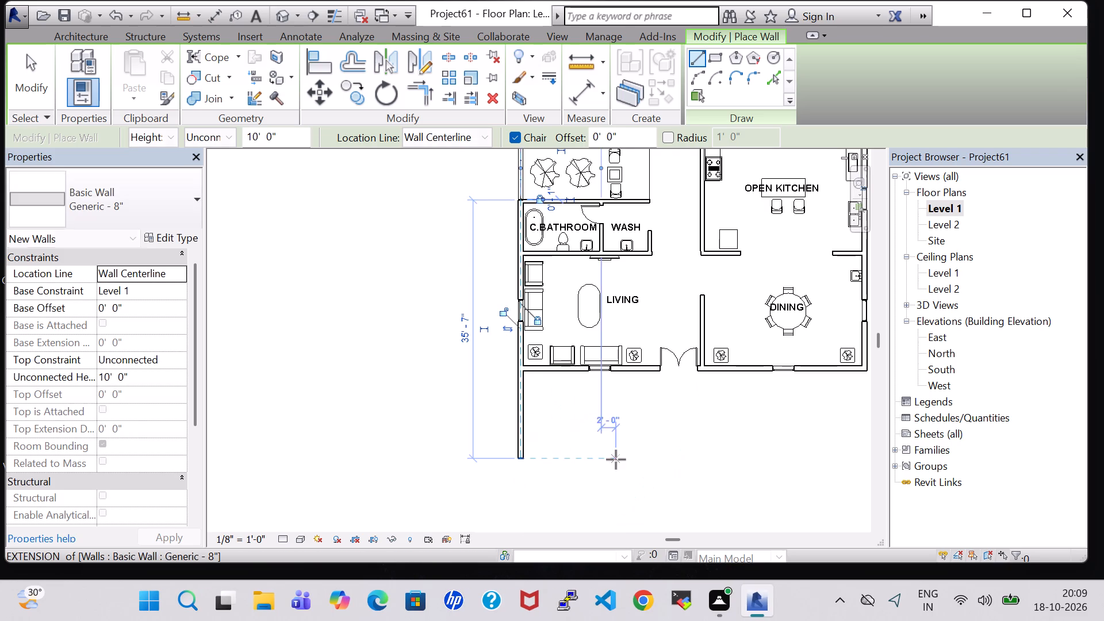
left_click(518, 458)
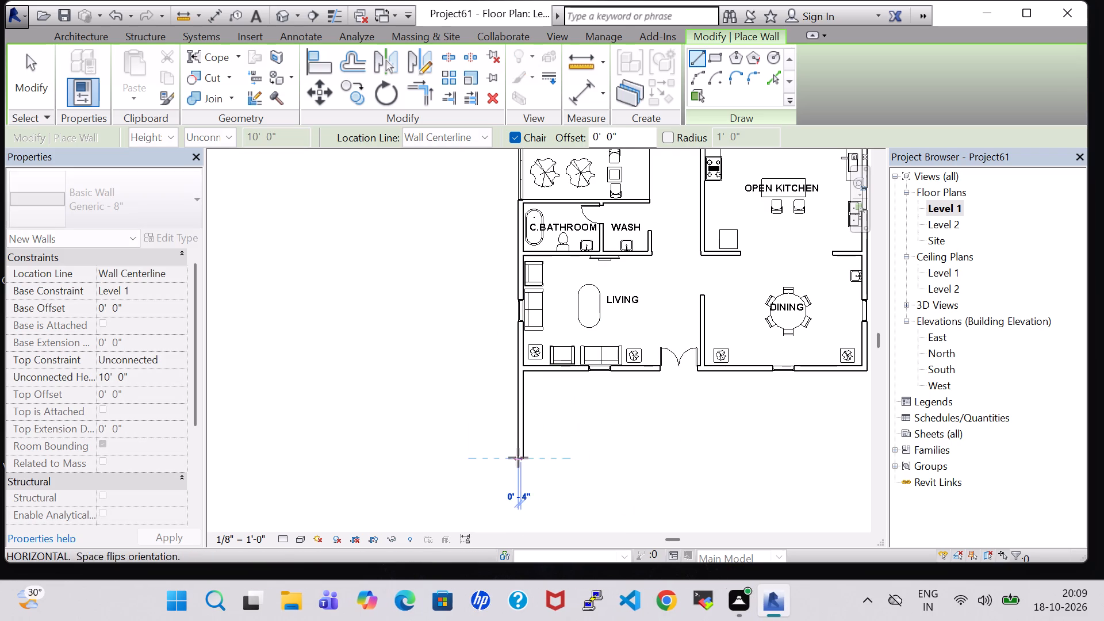
left_click(642, 455)
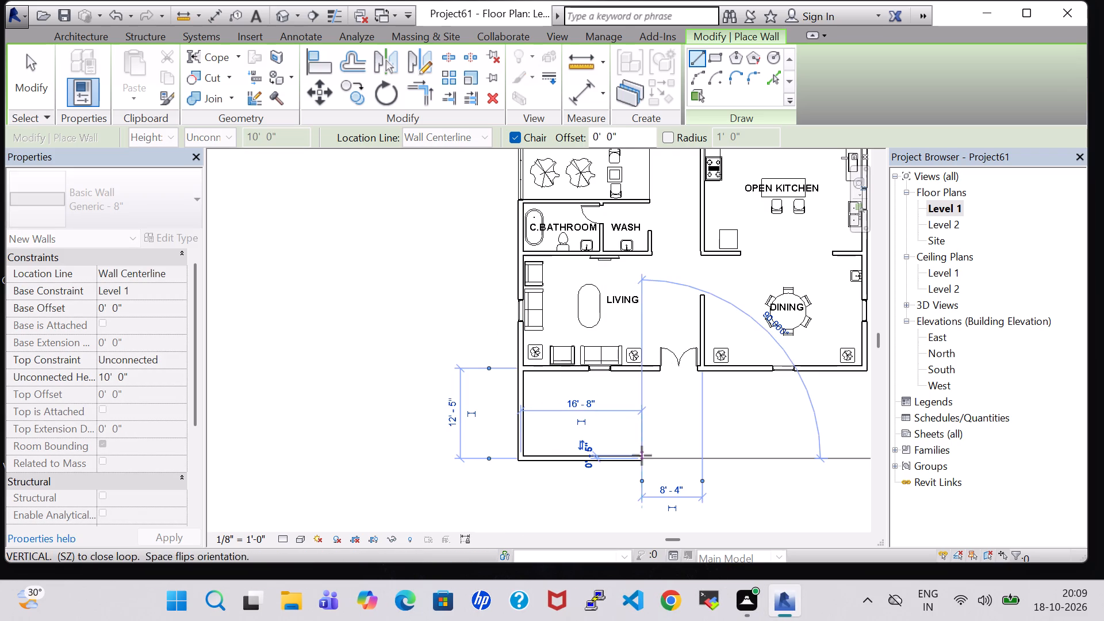
key("Escape")
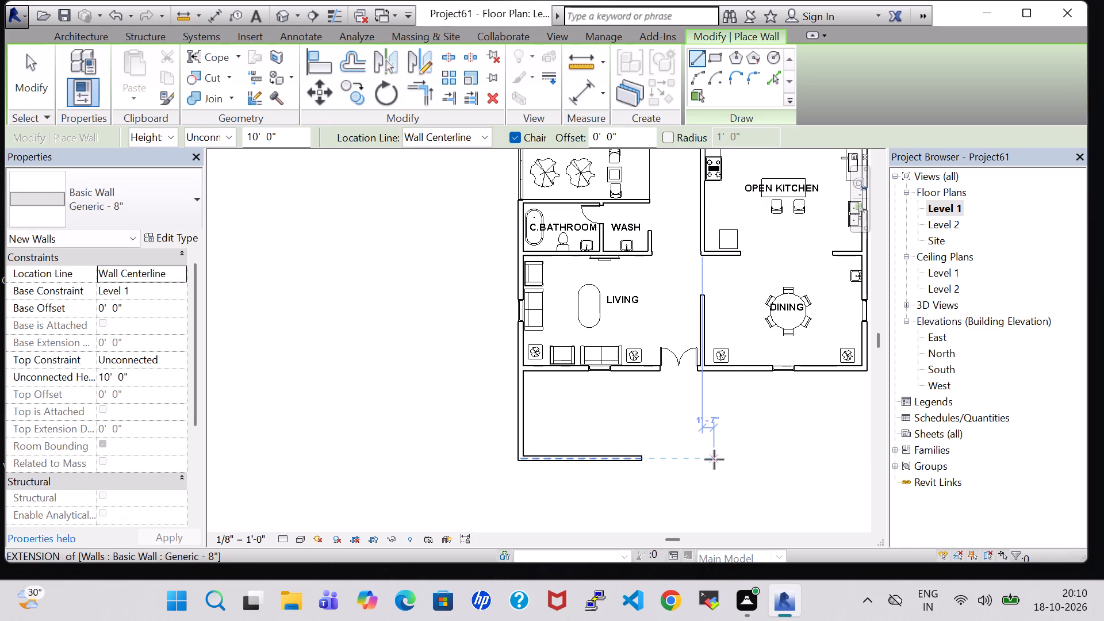
Continue the front wall beyond an entrance gap for about 19' 8" east, and return it about 12' 5" north to the house's southeast corner.
left_click(722, 459)
middle_click_drag(763, 459, 761, 459)
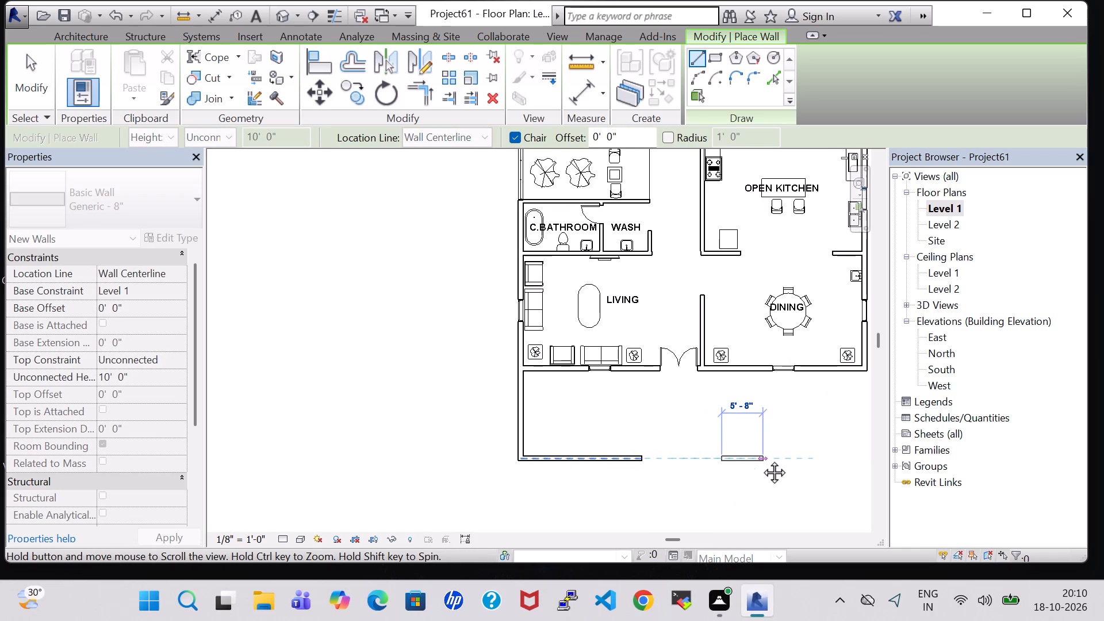
middle_click_drag(761, 459, 558, 446)
scroll(563, 446, "up", 1)
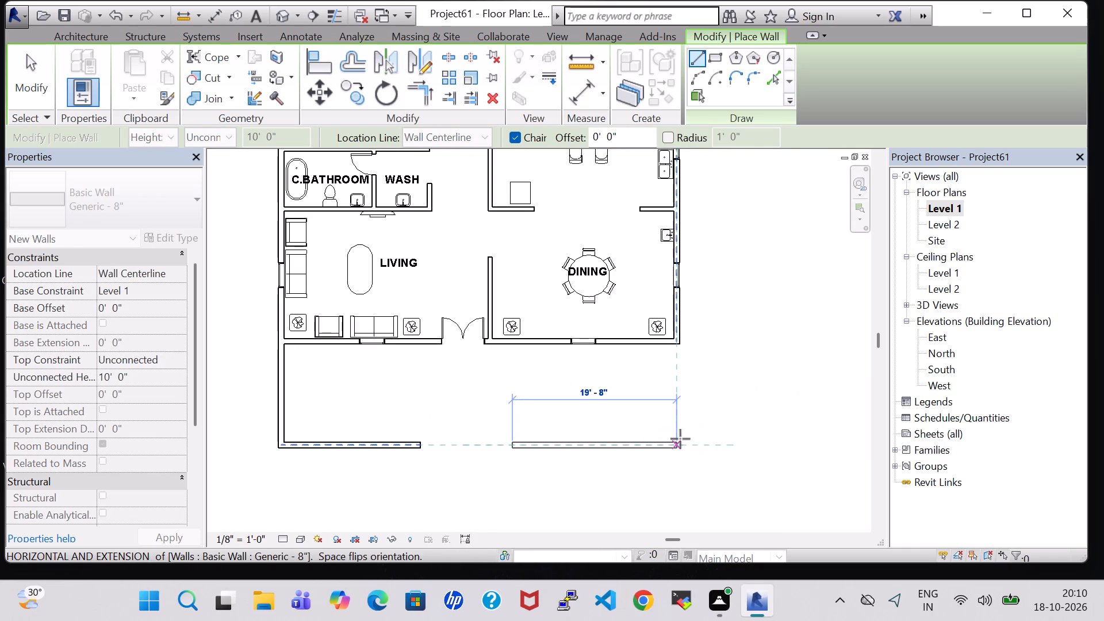
left_click(680, 438)
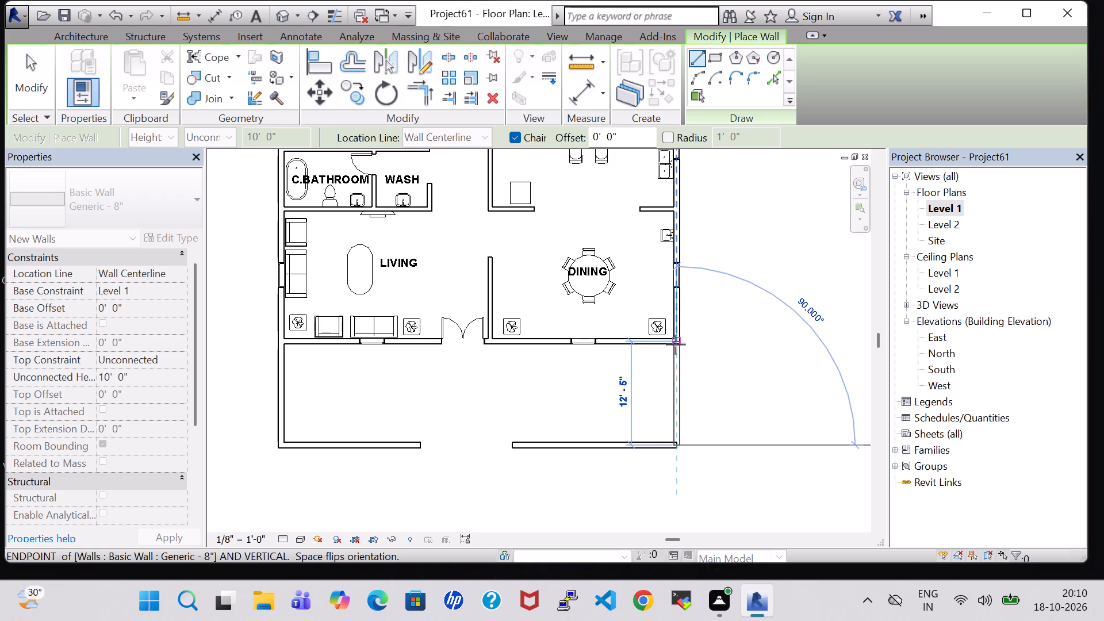
left_click(676, 344)
key("Escape")
key("Escape")
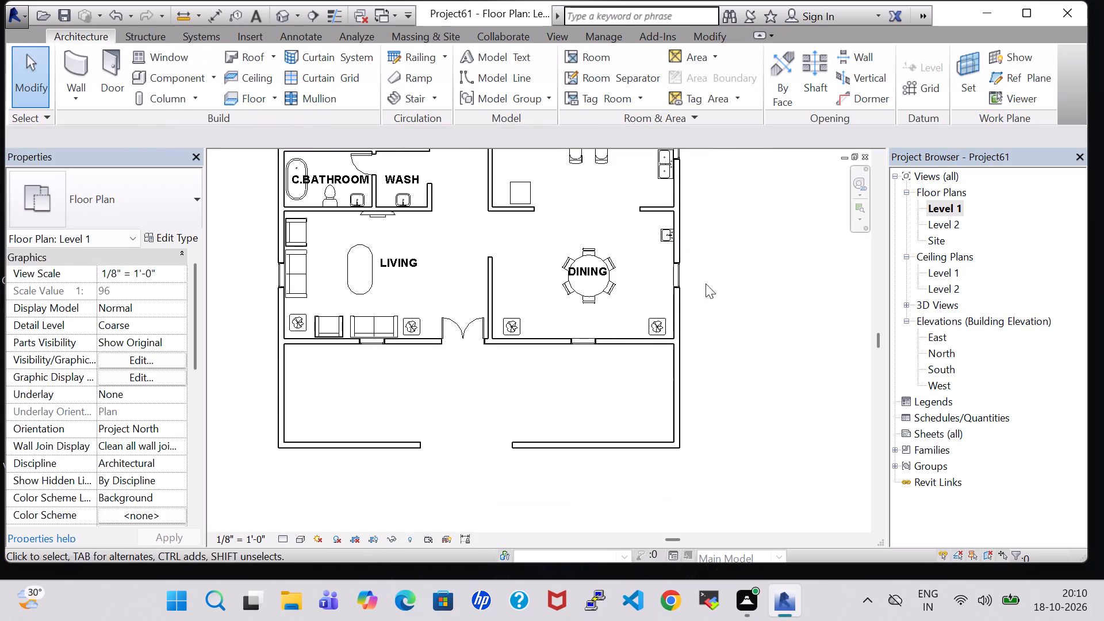
Split the house's east and west side walls where they meet the house's south wall.
left_click(712, 30)
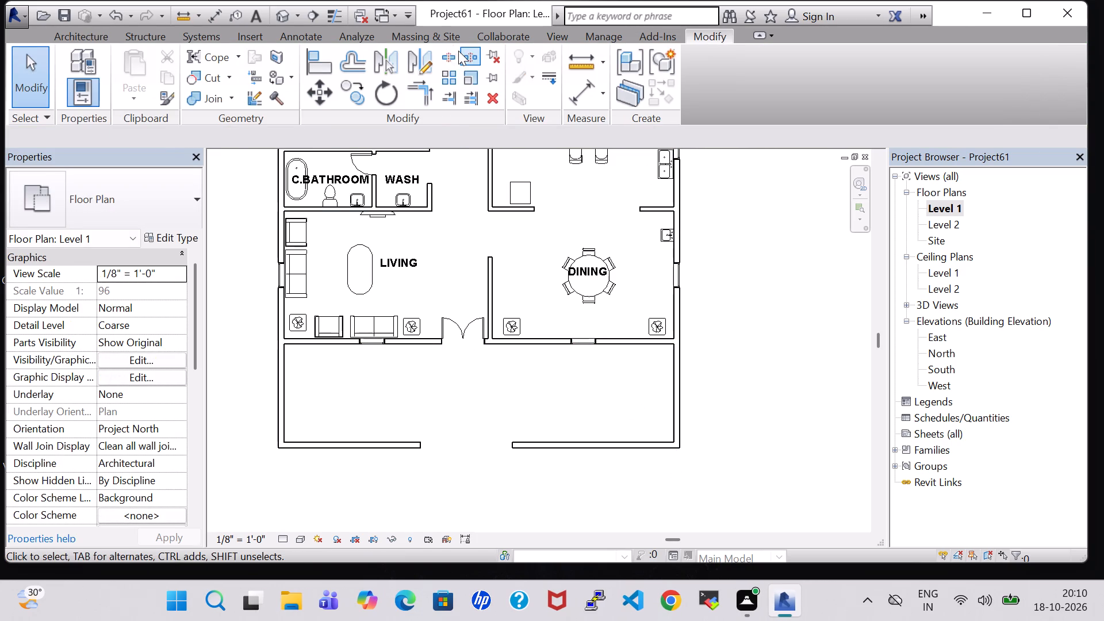
left_click(458, 51)
left_click(447, 52)
scroll(648, 337, "up", 4)
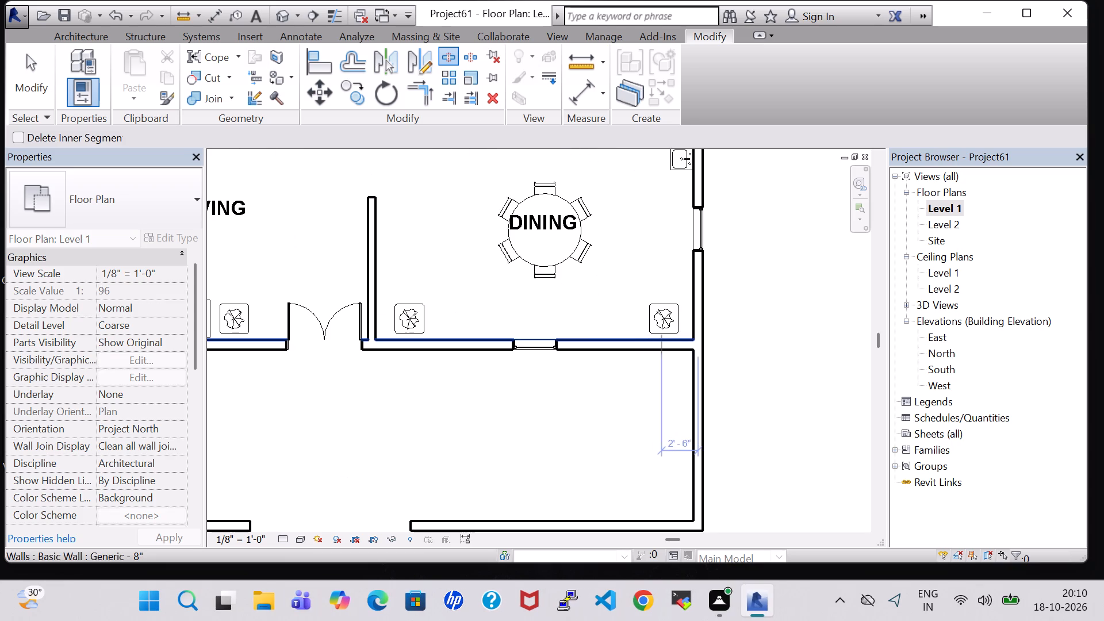
left_click(695, 350)
scroll(526, 395, "up", 1)
middle_click_drag(526, 395, 727, 401)
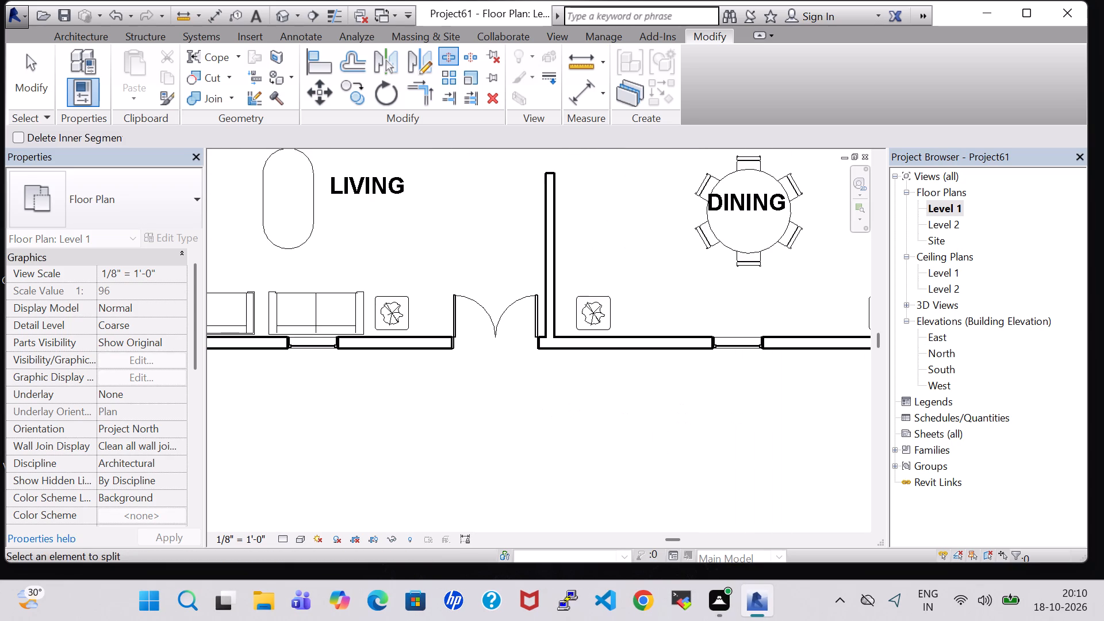
middle_click_drag(289, 433, 560, 431)
scroll(289, 433, "up", 1)
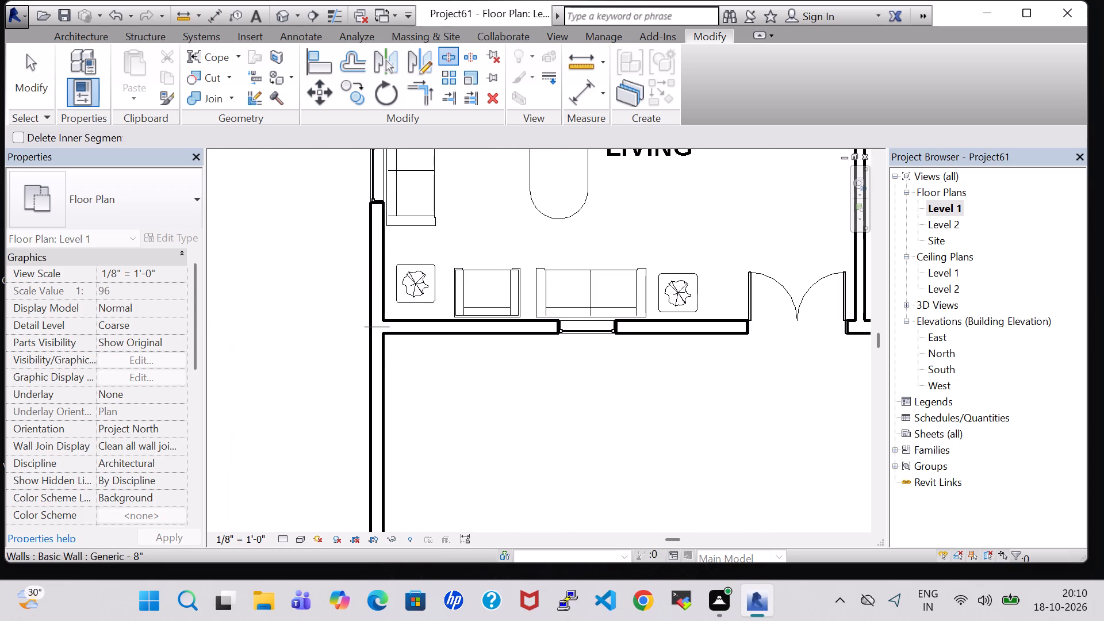
left_click(379, 331)
scroll(436, 415, "down", 3)
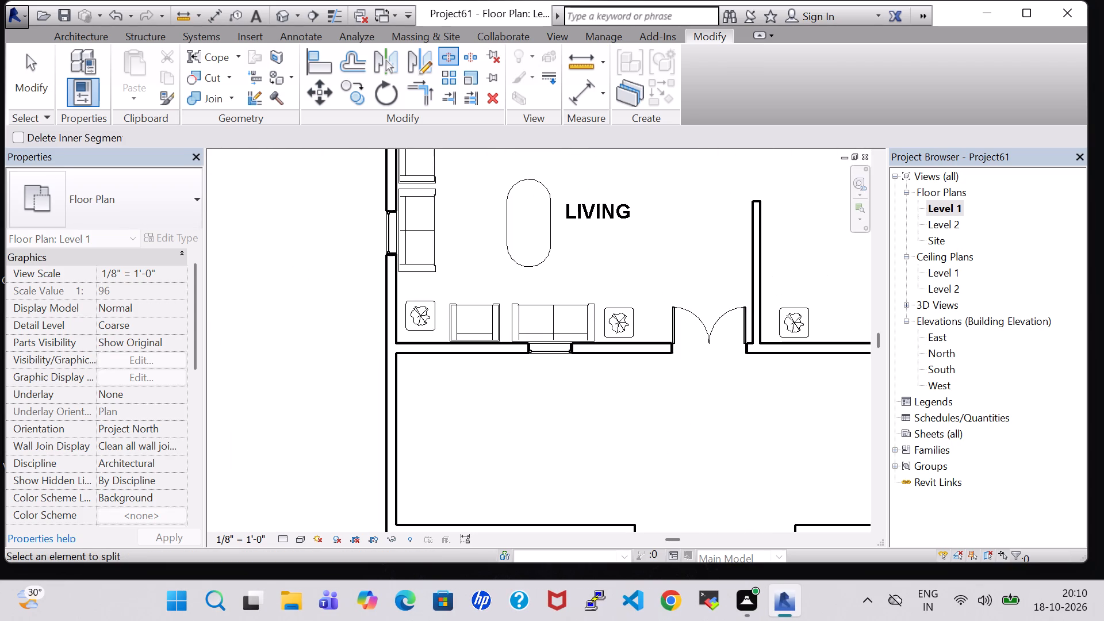
key("Escape")
key("Escape")
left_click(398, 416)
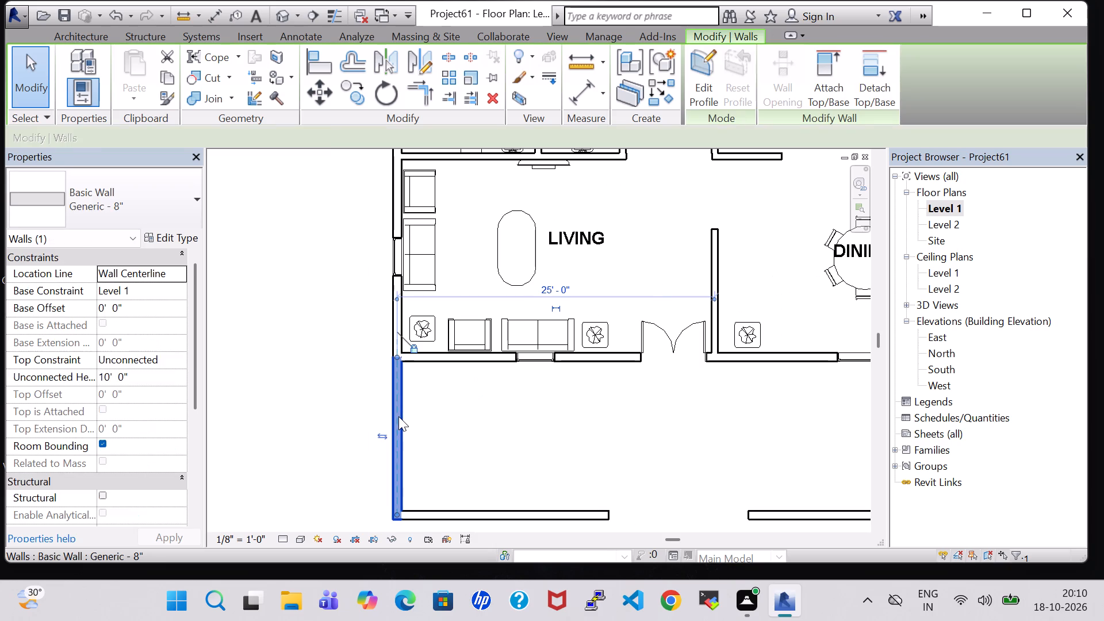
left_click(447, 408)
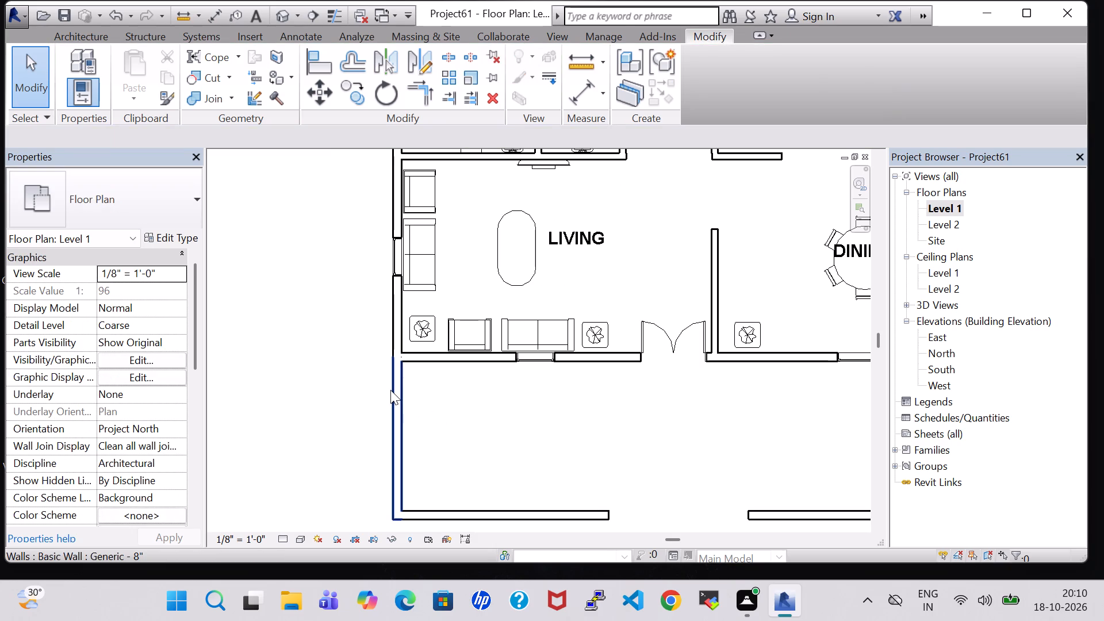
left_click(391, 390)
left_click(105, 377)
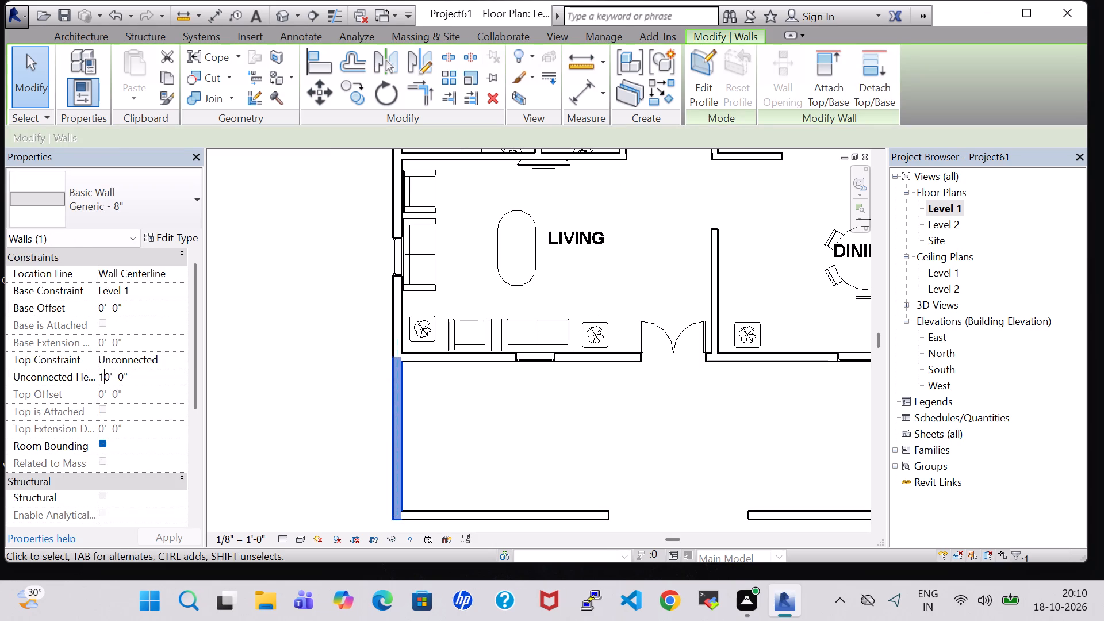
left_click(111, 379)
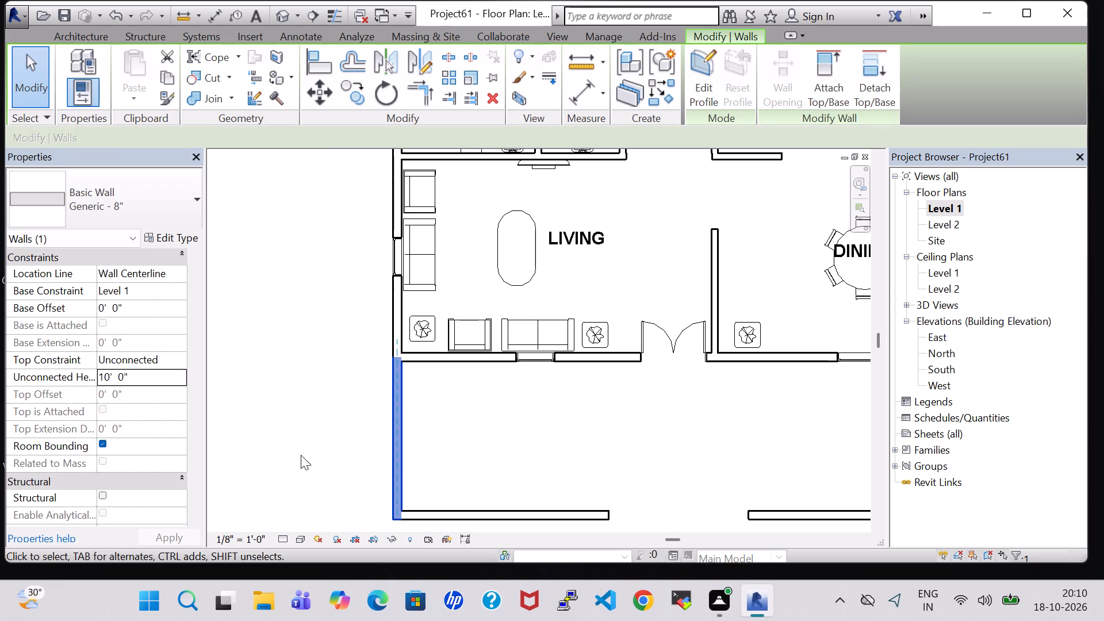
Move the front area's south wall west of the entrance gap north to about 9' 2" from the house's south wall.
left_click(457, 512)
key("Up")
key("Up")
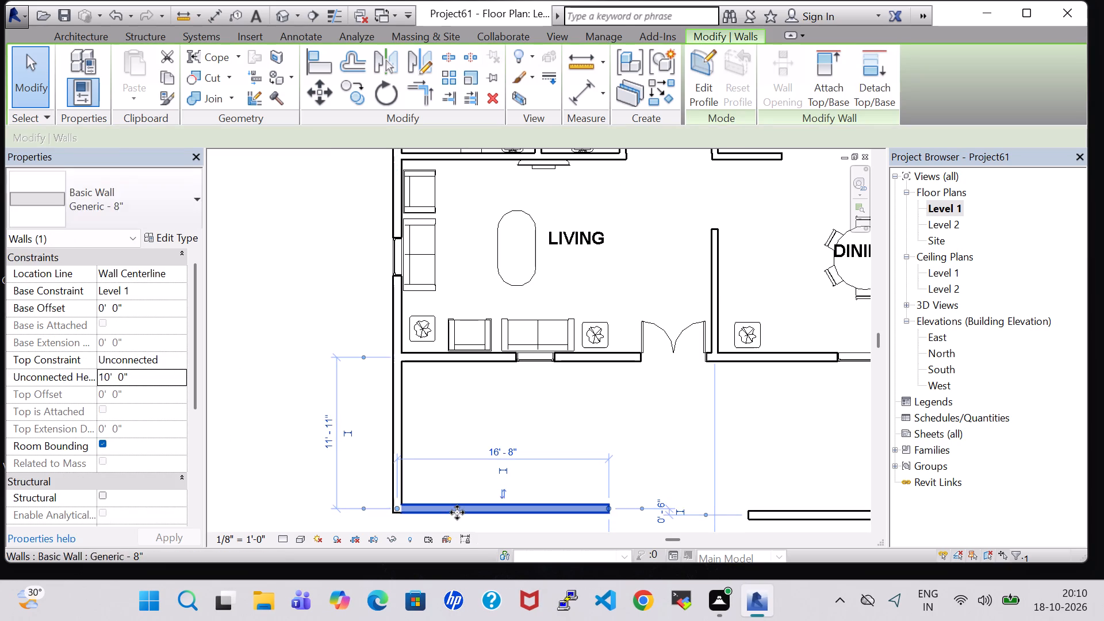
key("Up")
key("Up")
key("Up")
key("Up")
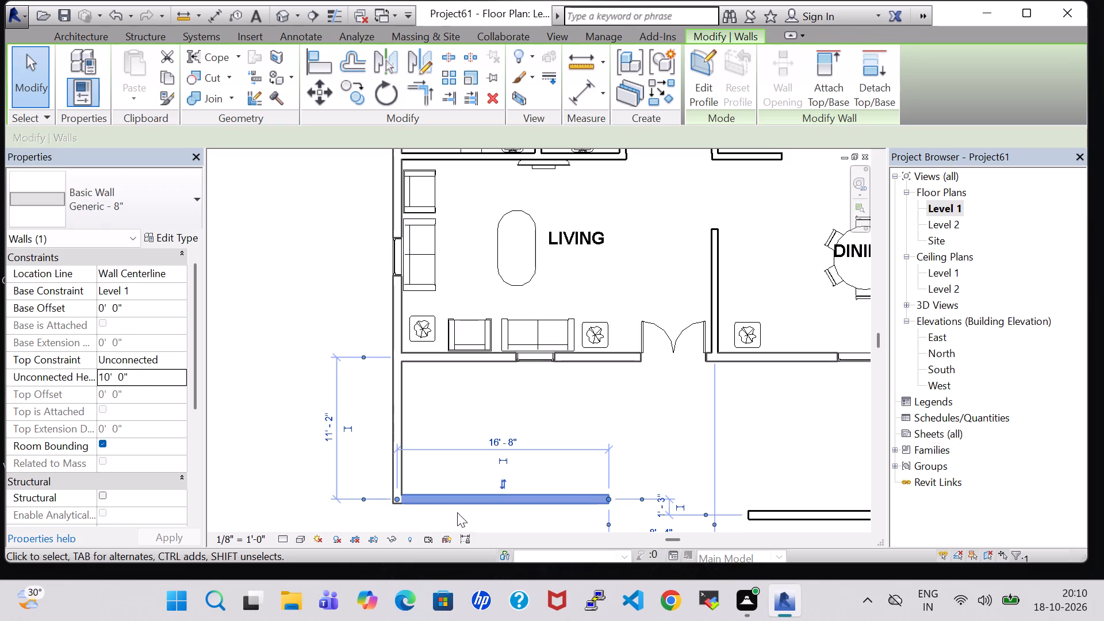
key("Up")
key("Up")
key("Up")
key("Up")
key("Up")
key("Up")
key("Up")
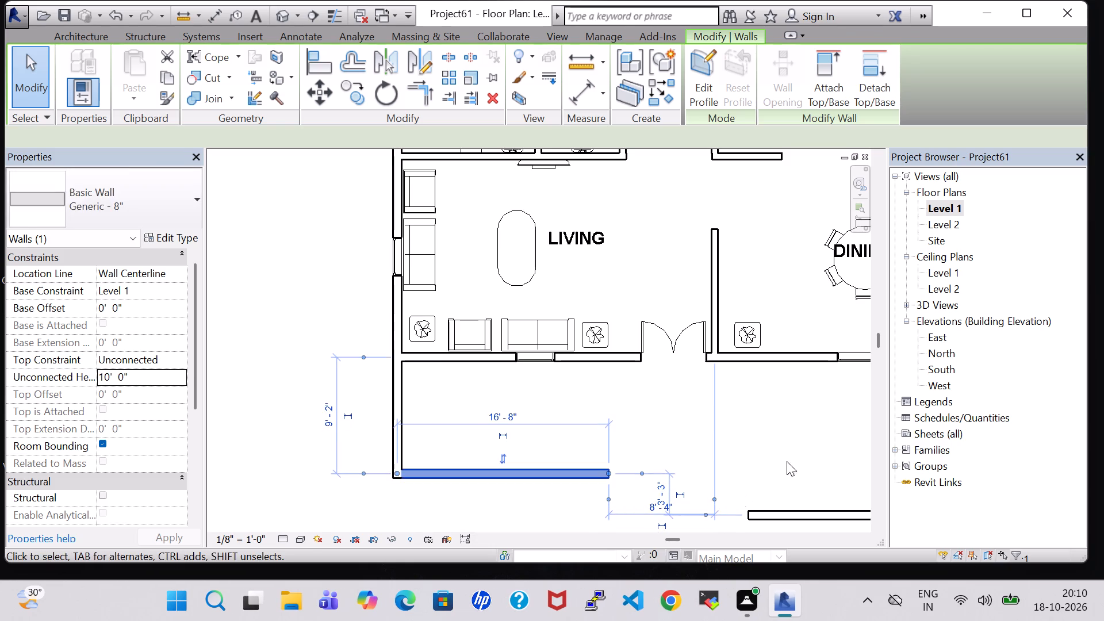
left_click(787, 461)
Move the front wall east of the entrance gap north to about 8' 5" from the house's south wall.
left_click(797, 517)
key("Up")
key("Up")
key("Up")
key("Up")
key("Up")
key("Up")
key("Up")
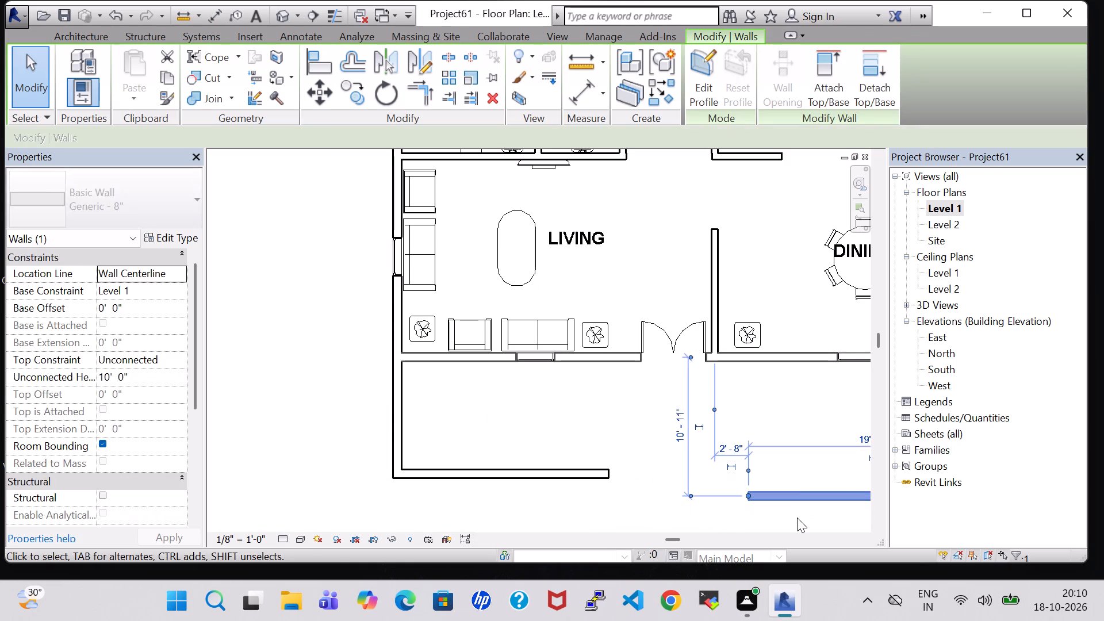
key("Up")
key("Up")
key("Up")
key("Up")
key("Up")
key("Up")
key("Up")
key("Up")
key("Up")
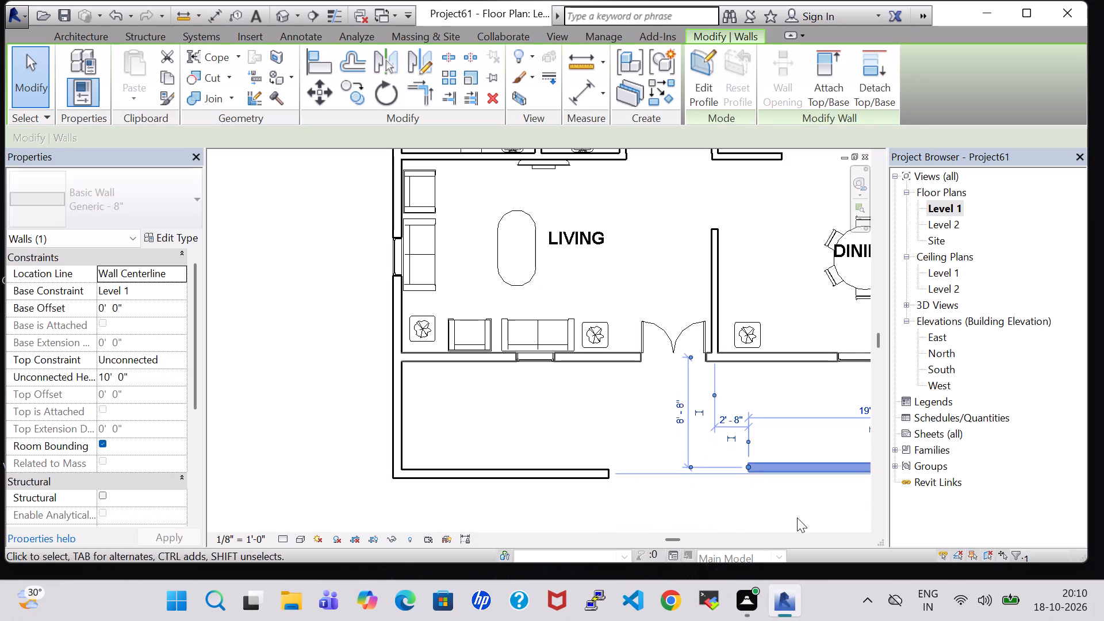
key("Up")
key("Down")
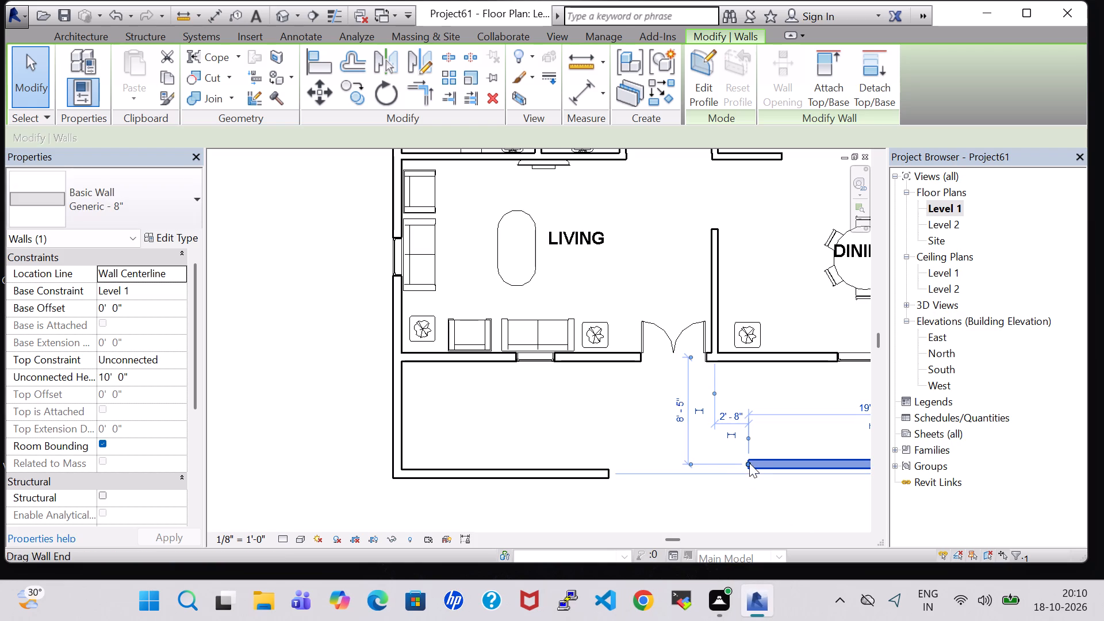
Extend the east front wall's gap end westward to a wall length of about 22' 6 1/2".
left_click_drag(749, 463, 707, 461)
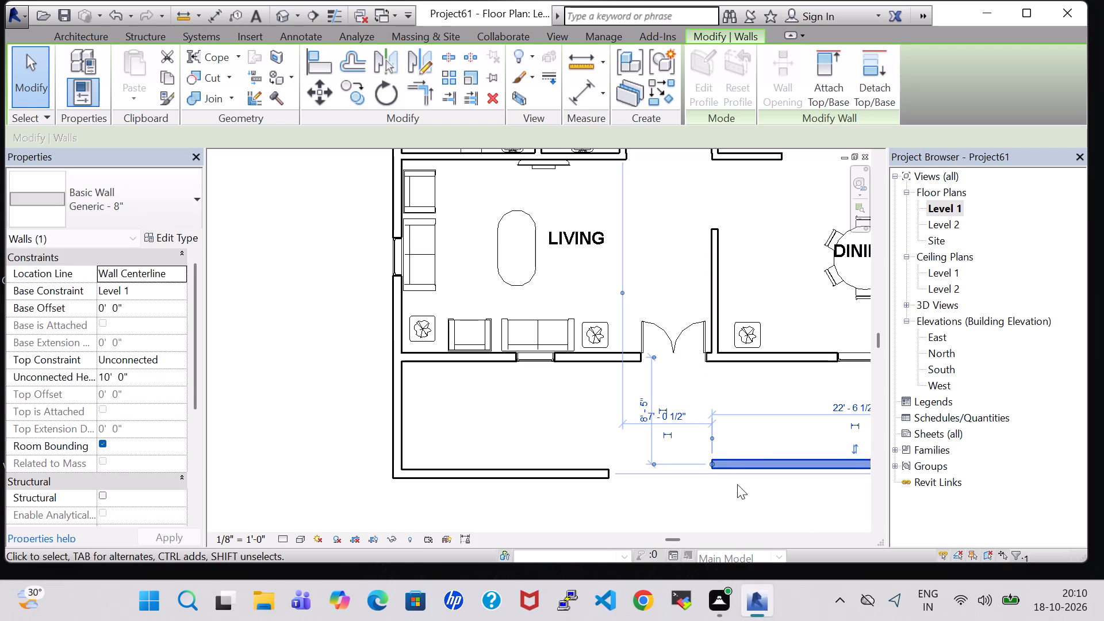
left_click(760, 506)
Move the front wall west of the entrance gap farther north, to about 8' 2" from the house's south wall.
left_click(564, 482)
key("Up")
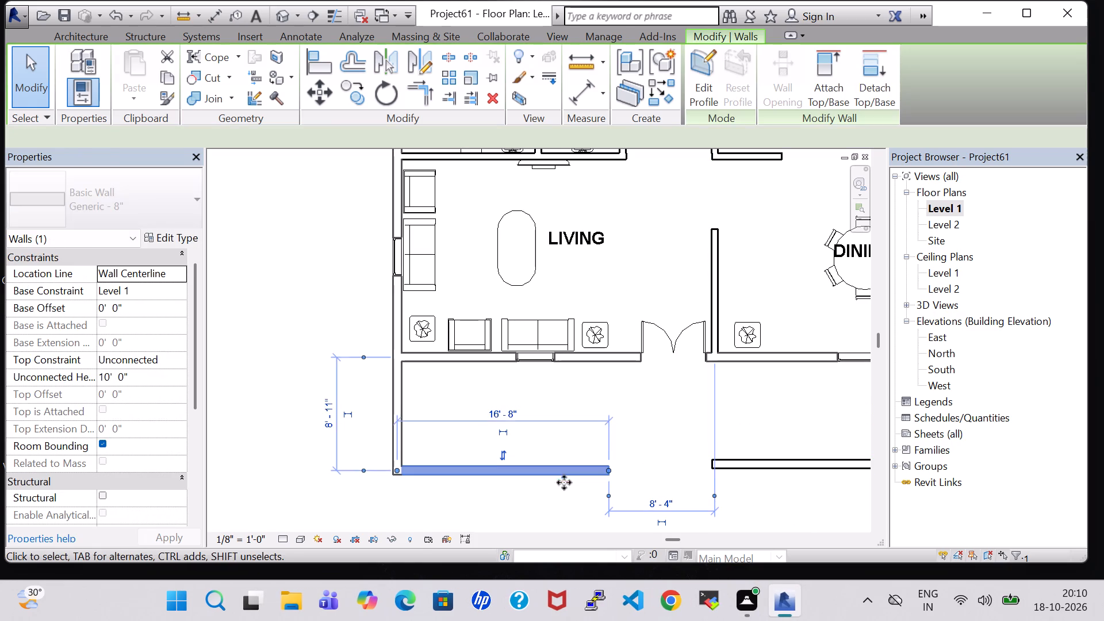
key("Up")
key("Up")
key("Up")
left_click(752, 505)
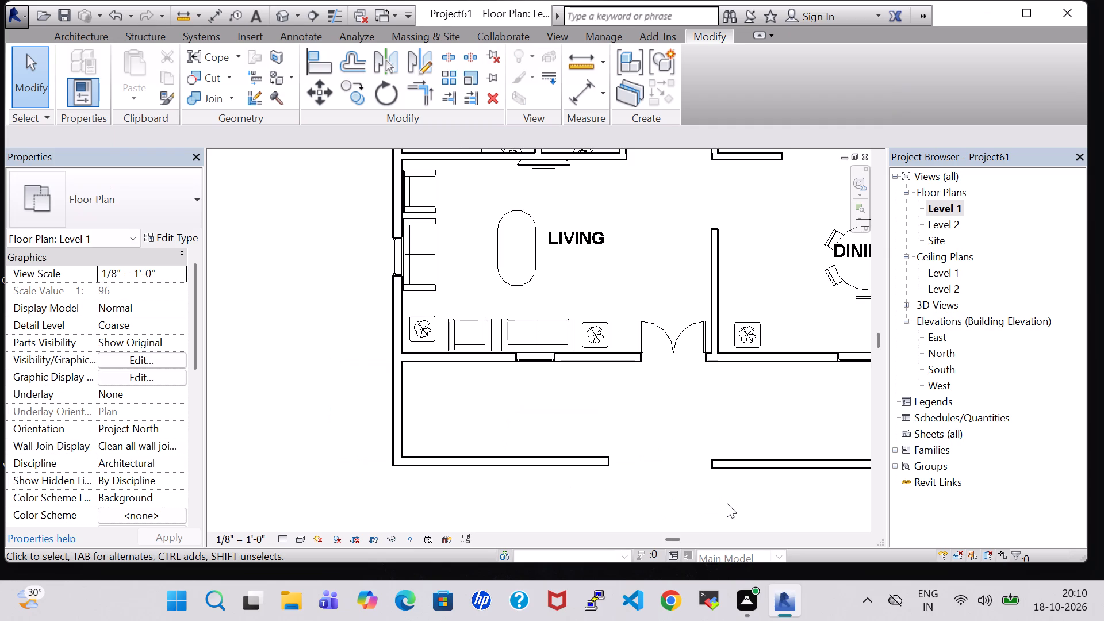
Nudge the front wall east of the entrance gap slightly east.
scroll(727, 503, "down", 3)
middle_click_drag(727, 503, 723, 503)
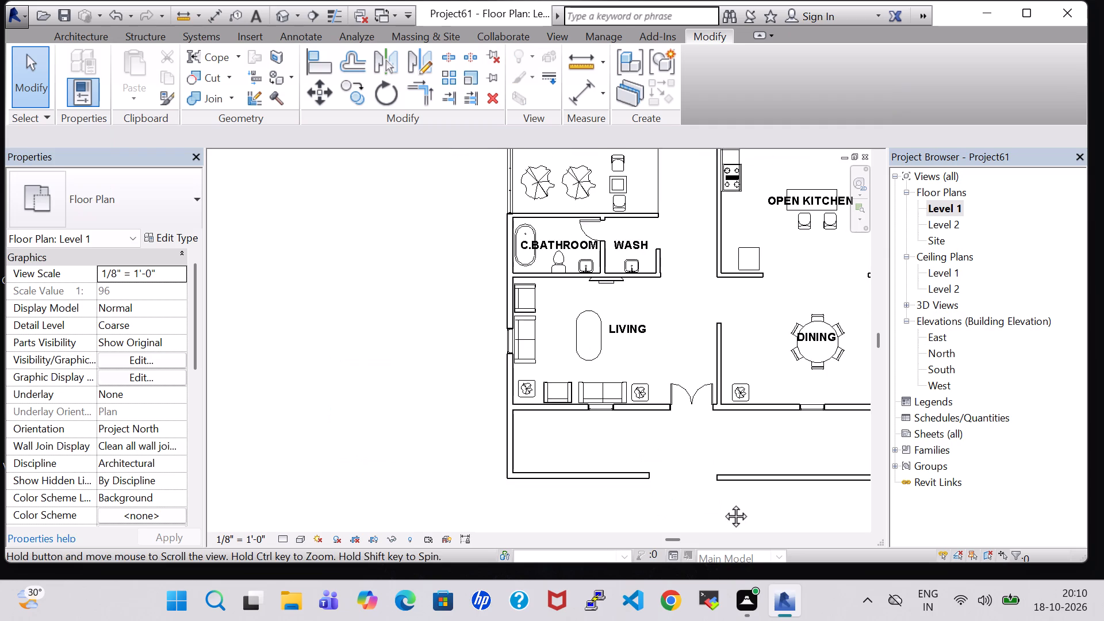
middle_click_drag(723, 503, 694, 498)
scroll(691, 470, "up", 6)
left_click(677, 476)
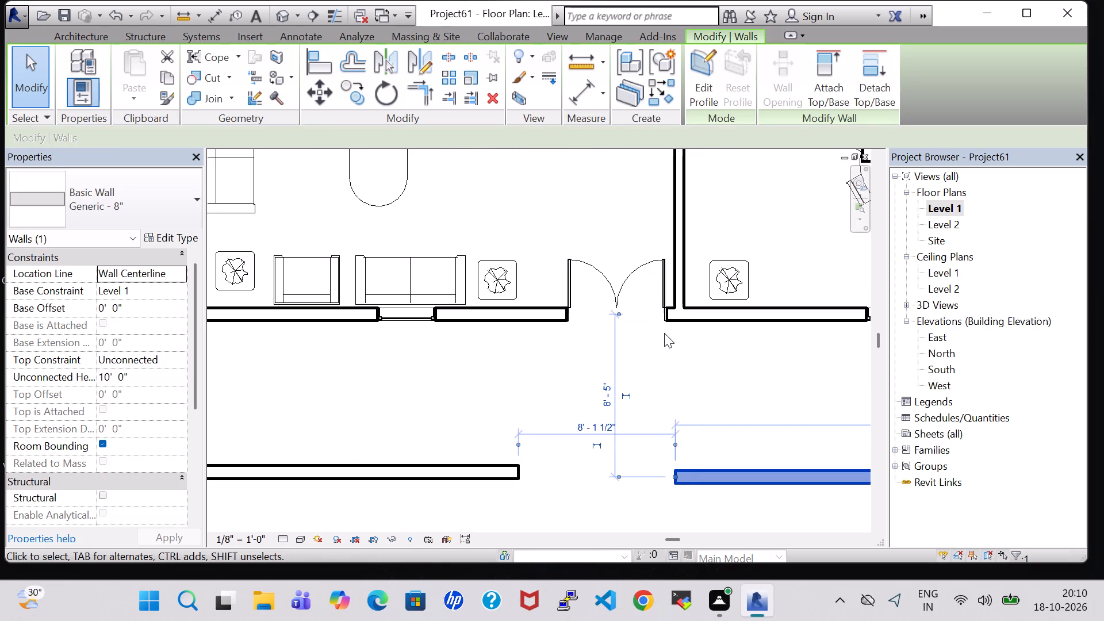
key("Right")
left_click(808, 515)
scroll(808, 515, "down", 3)
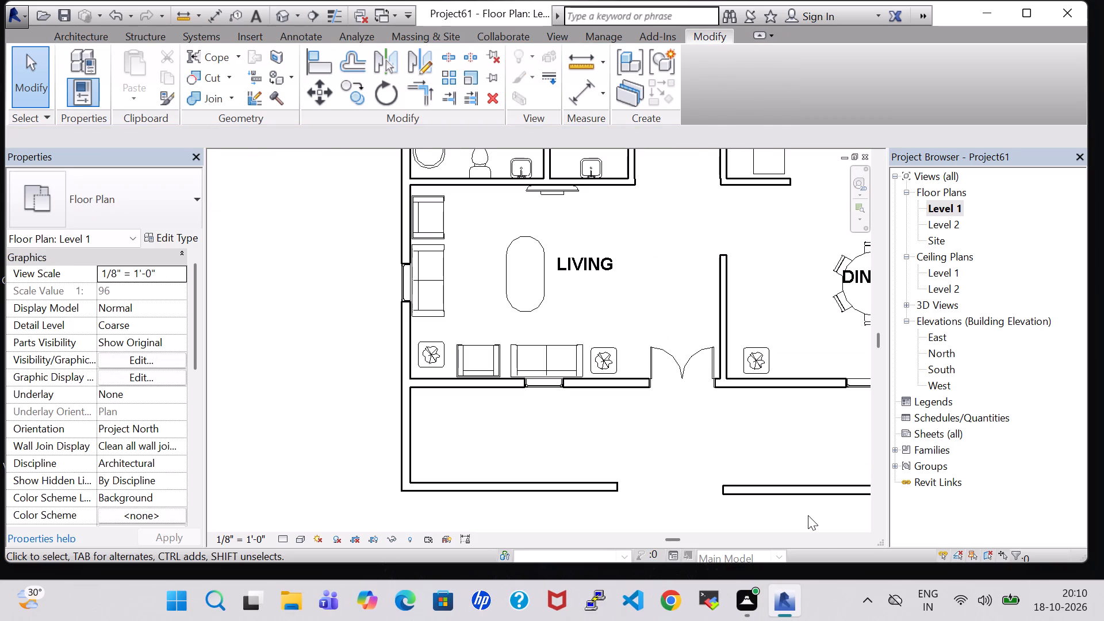
scroll(756, 500, "up", 2)
Extend the west front wall's gap end eastward to a wall length of about 20' 0".
left_click(746, 491)
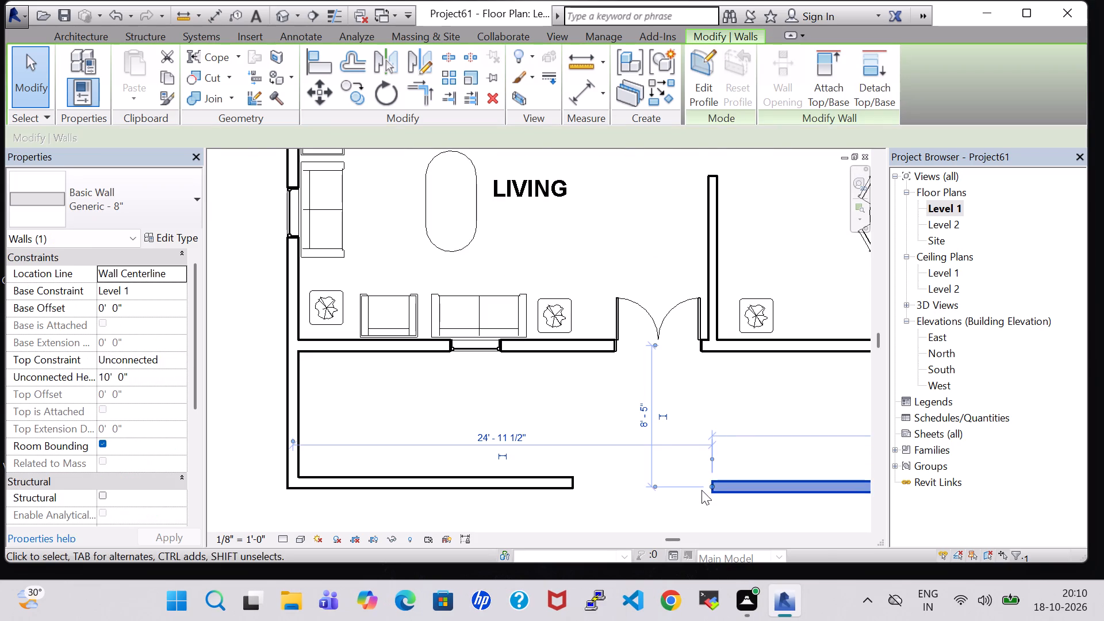
left_click(551, 485)
left_click_drag(573, 482, 611, 482)
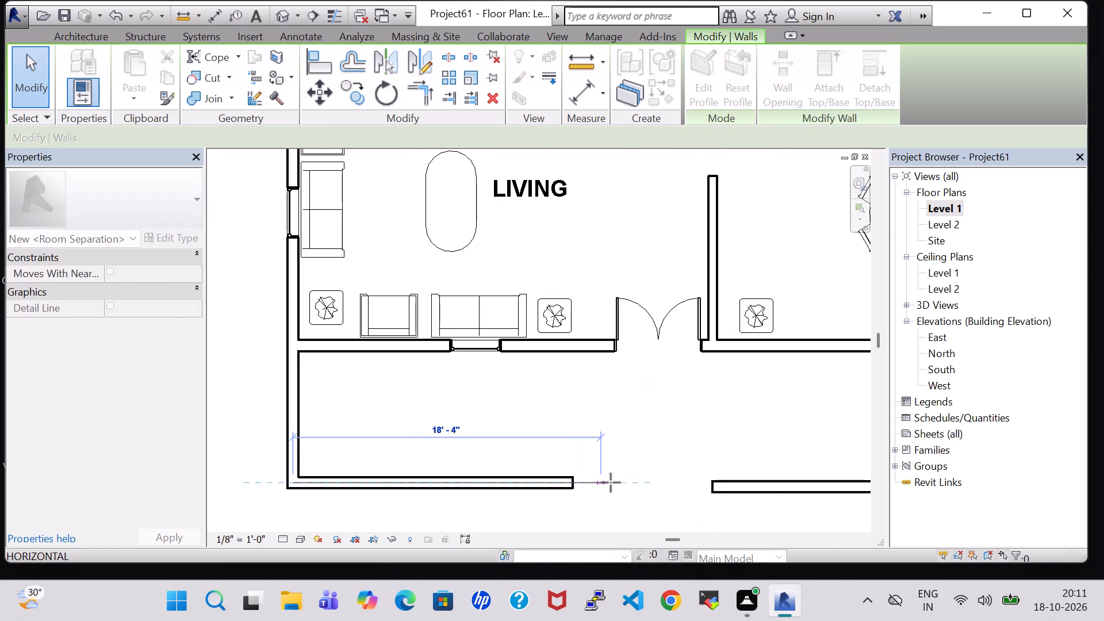
left_click_drag(611, 482, 628, 488)
key("Escape")
Nudge the east front wall slightly north, in line with the west front wall.
left_click(761, 495)
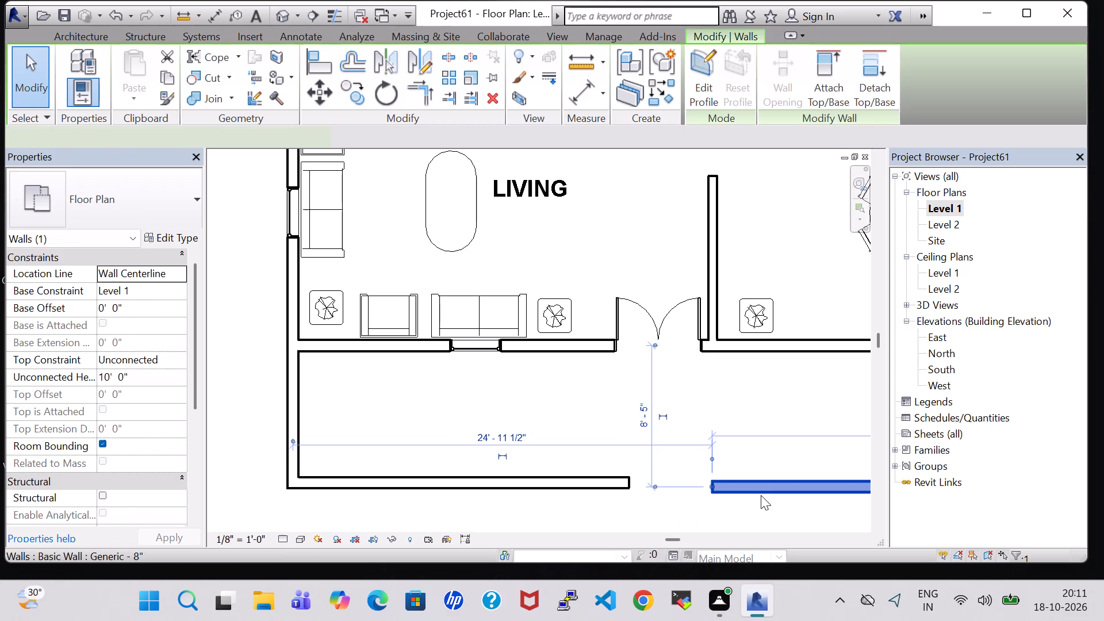
key("Up")
left_click(761, 449)
Set the unconnected height of the front area's west side wall to 2' 0".
scroll(749, 480, "down", 2)
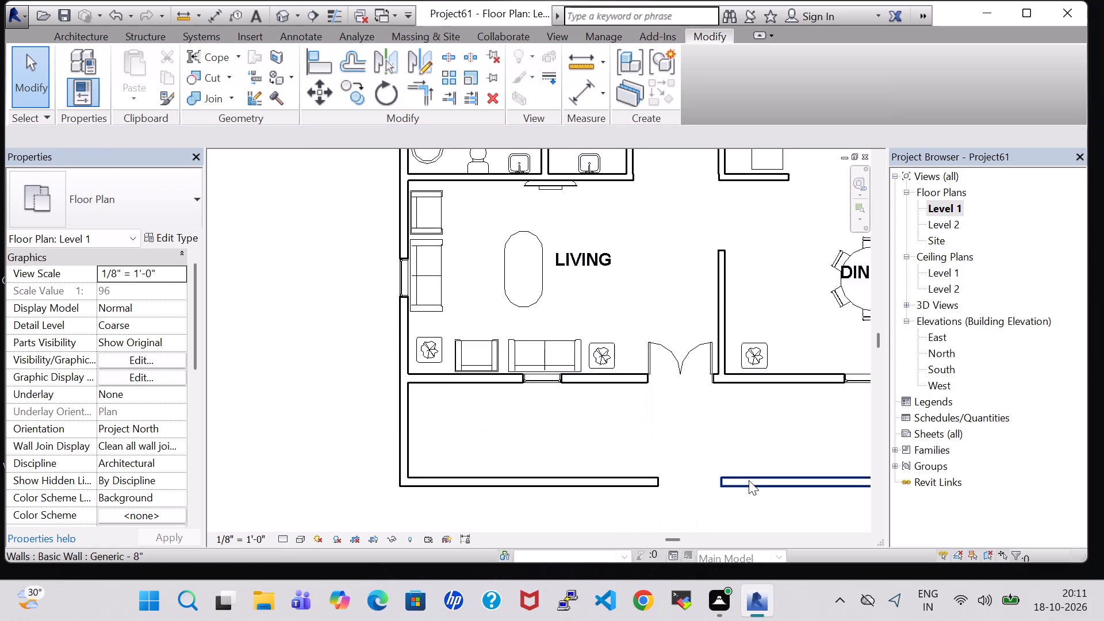
scroll(749, 480, "down", 4)
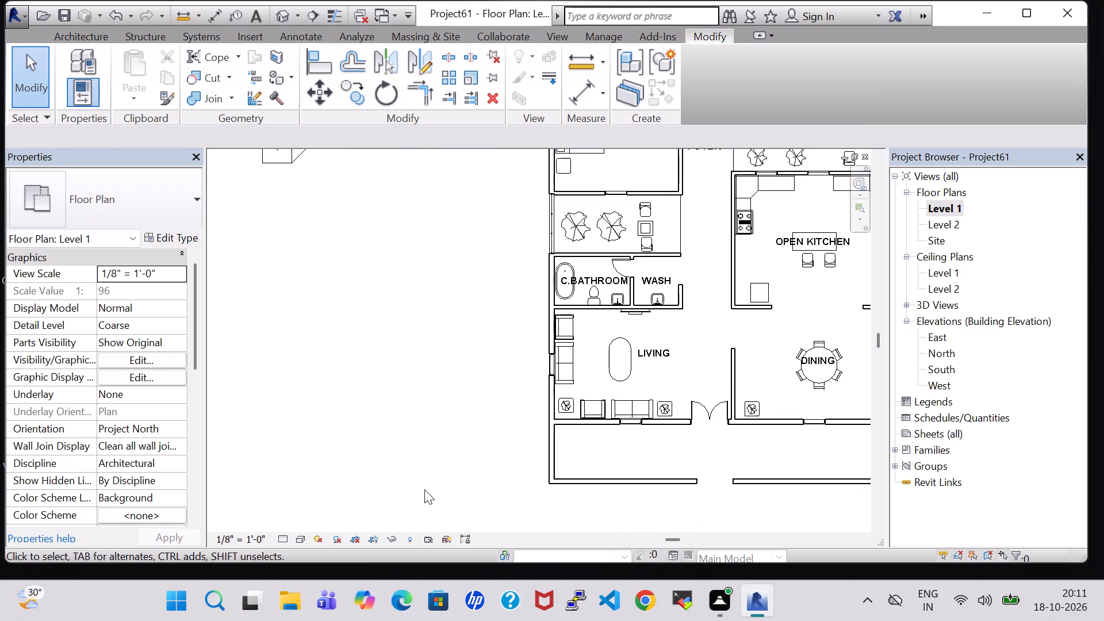
left_click(551, 464)
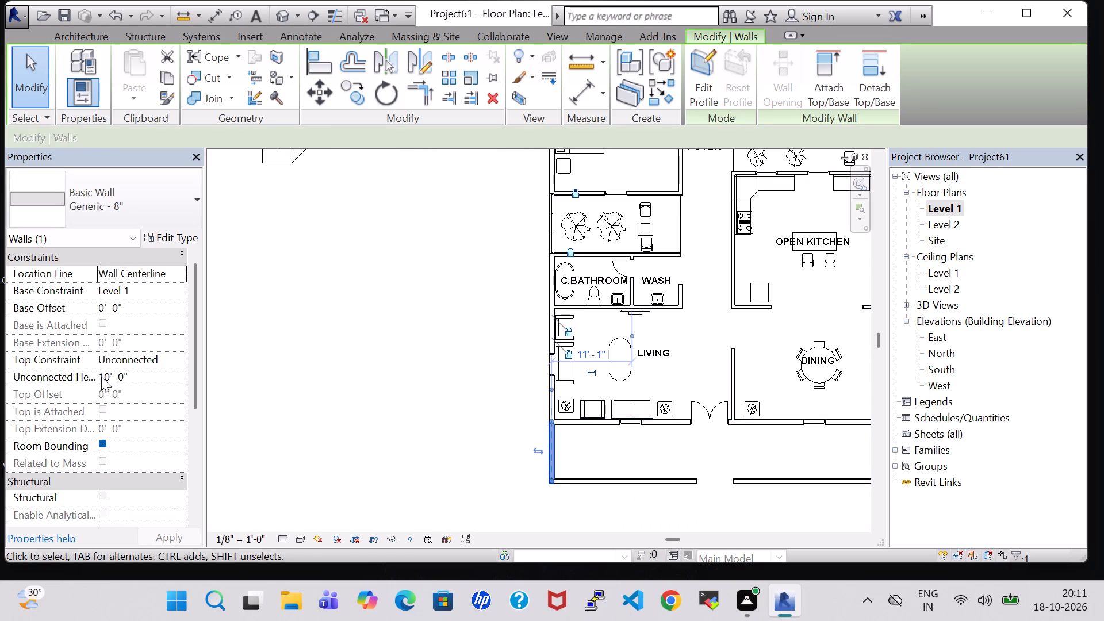
left_click(108, 378)
left_click(108, 378)
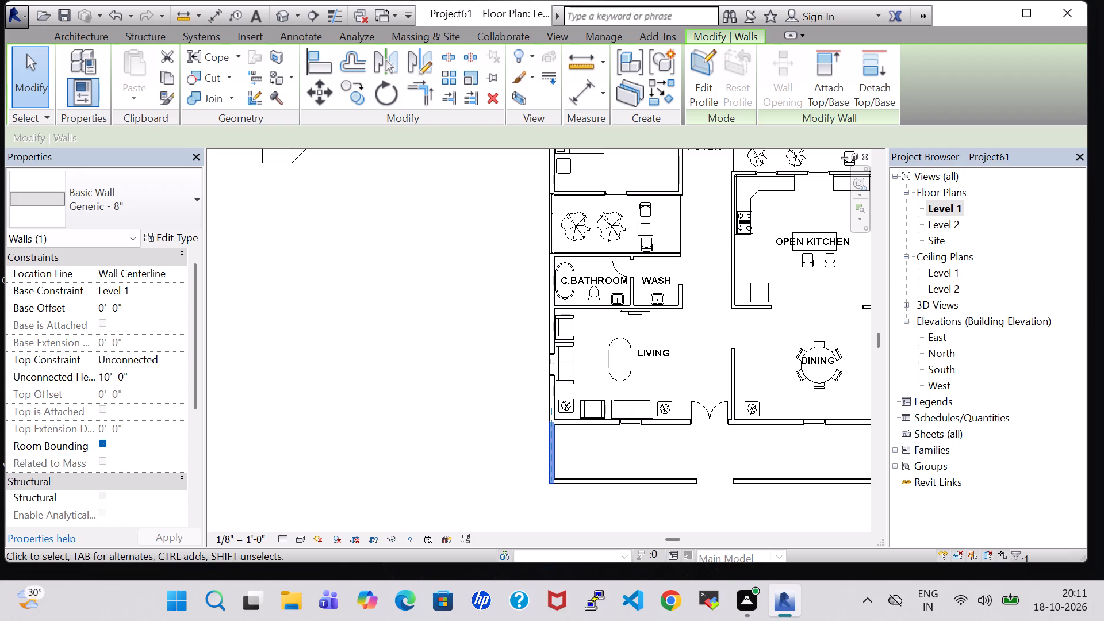
key("BackSpace")
key("BackSpace")
key("2")
left_click(173, 531)
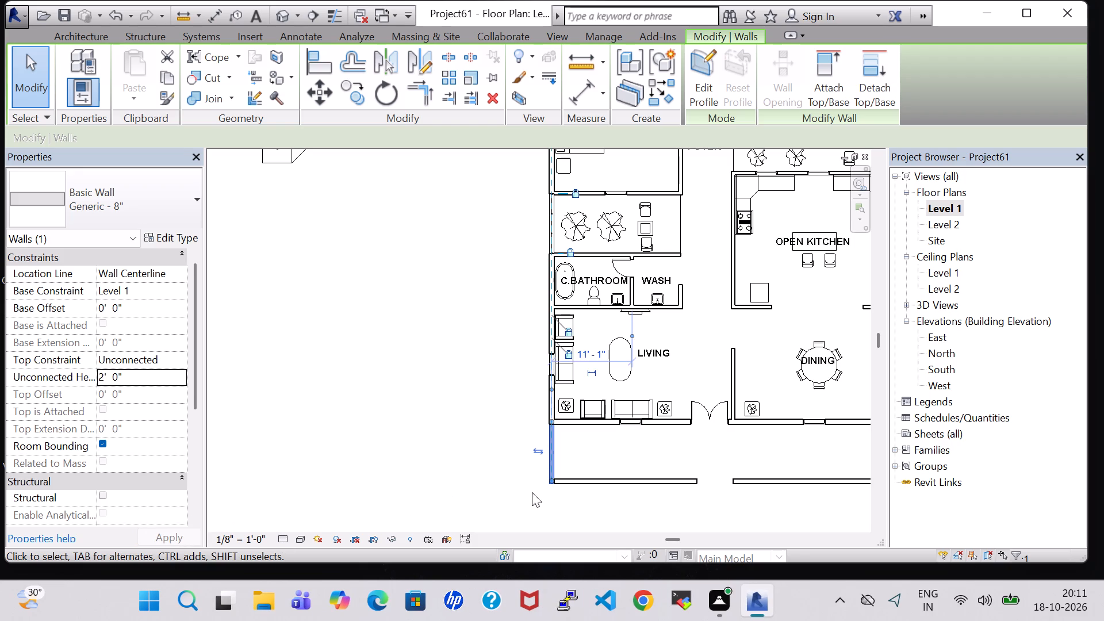
left_click(579, 504)
left_click(588, 493)
Set the unconnected height of the front wall west of the entrance gap to 2' 0".
left_click(605, 486)
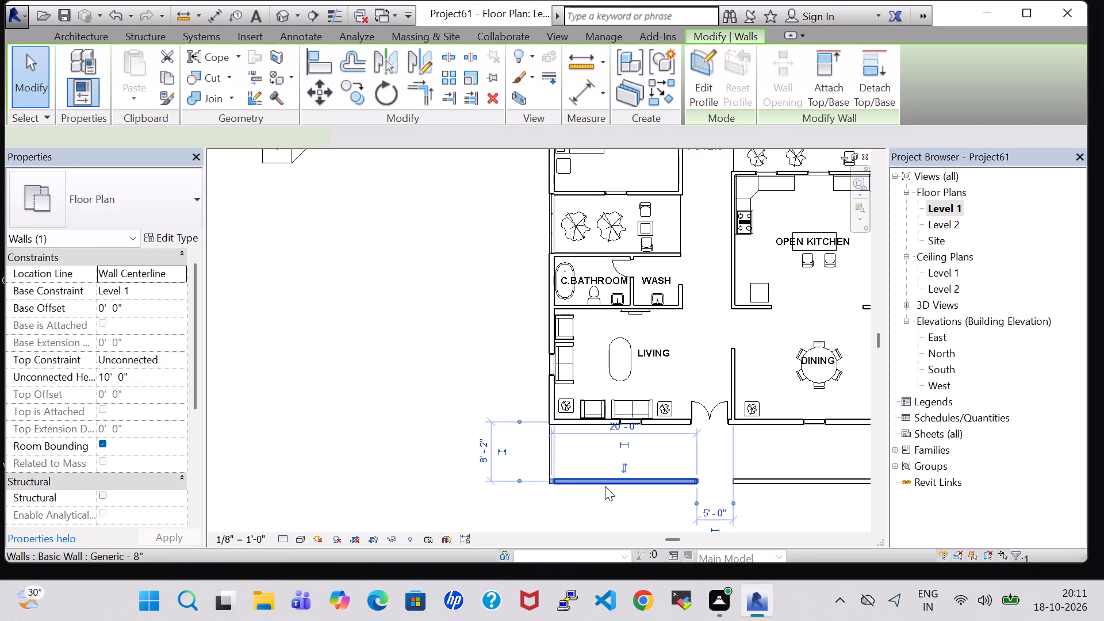
left_click(109, 381)
left_click(109, 381)
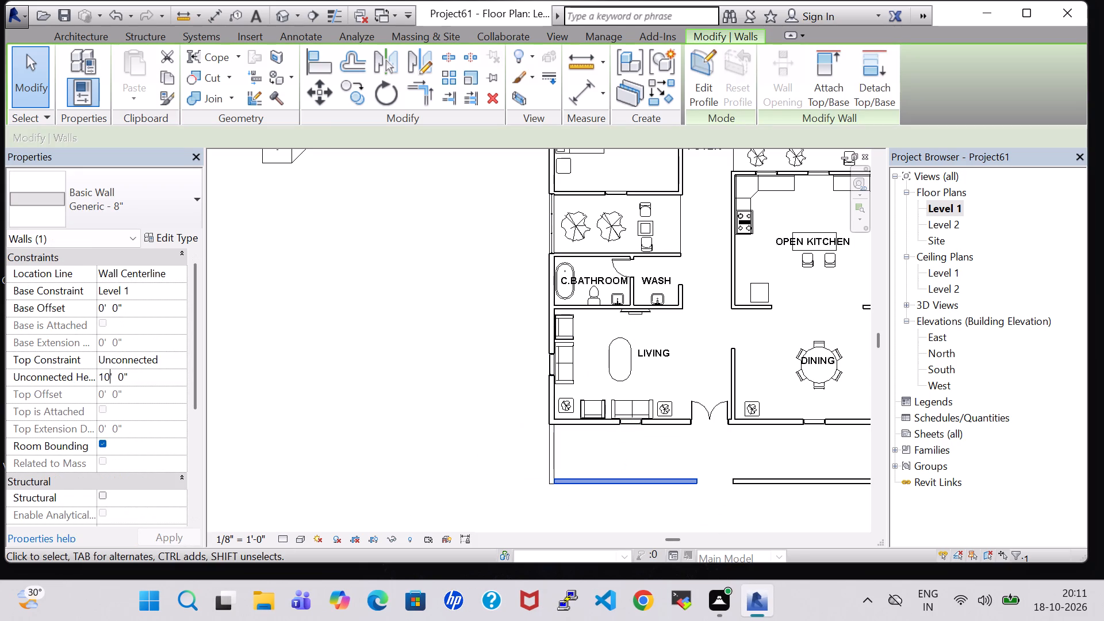
key("BackSpace")
key("BackSpace")
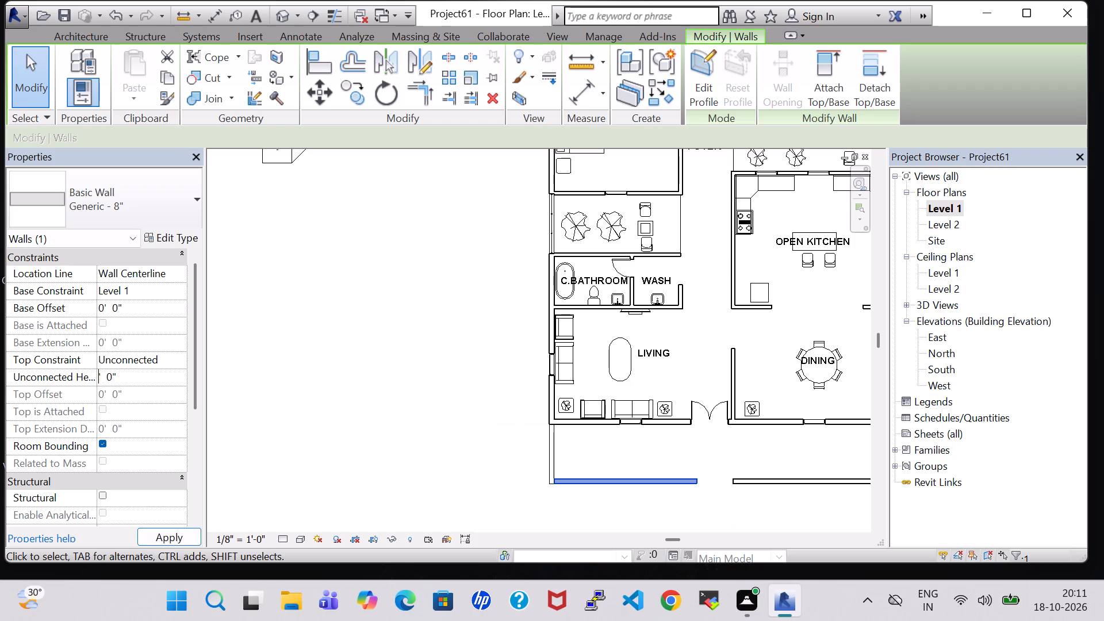
key("2")
left_click(181, 550)
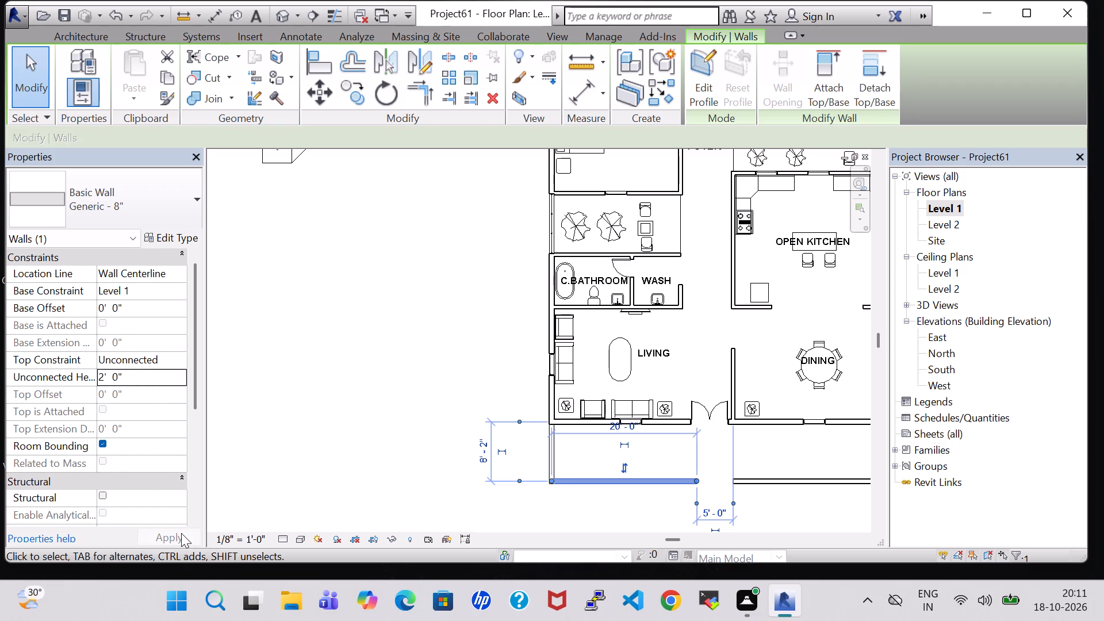
left_click(181, 533)
left_click(375, 420)
middle_click_drag(375, 420, 106, 420)
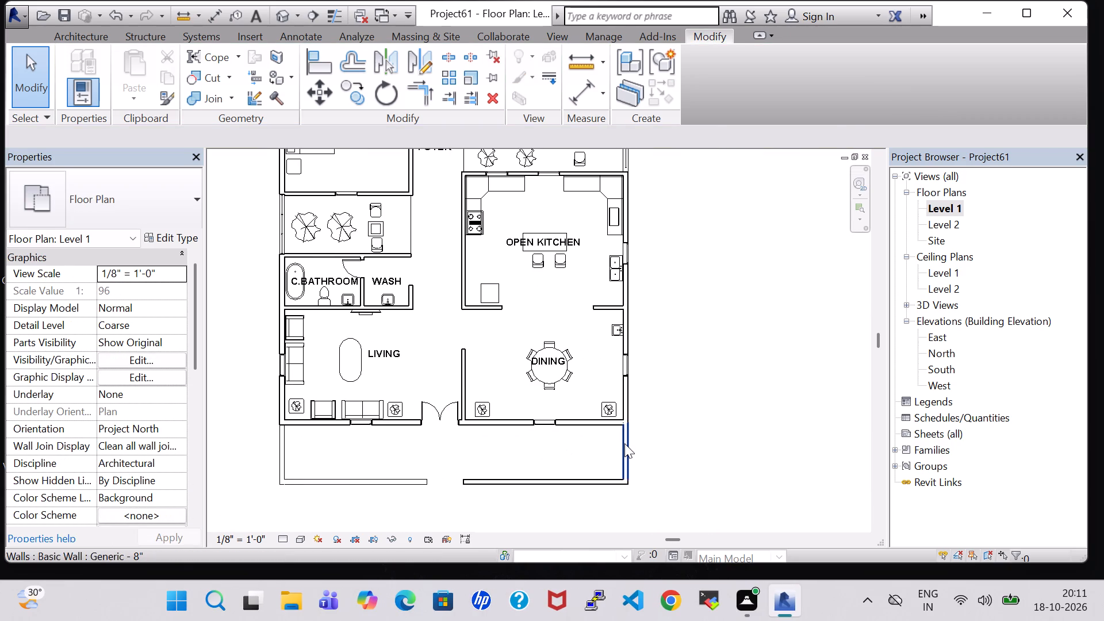
Set the unconnected height of the front area's east side wall to 2' 0".
left_click(624, 443)
left_click(112, 376)
left_click(109, 376)
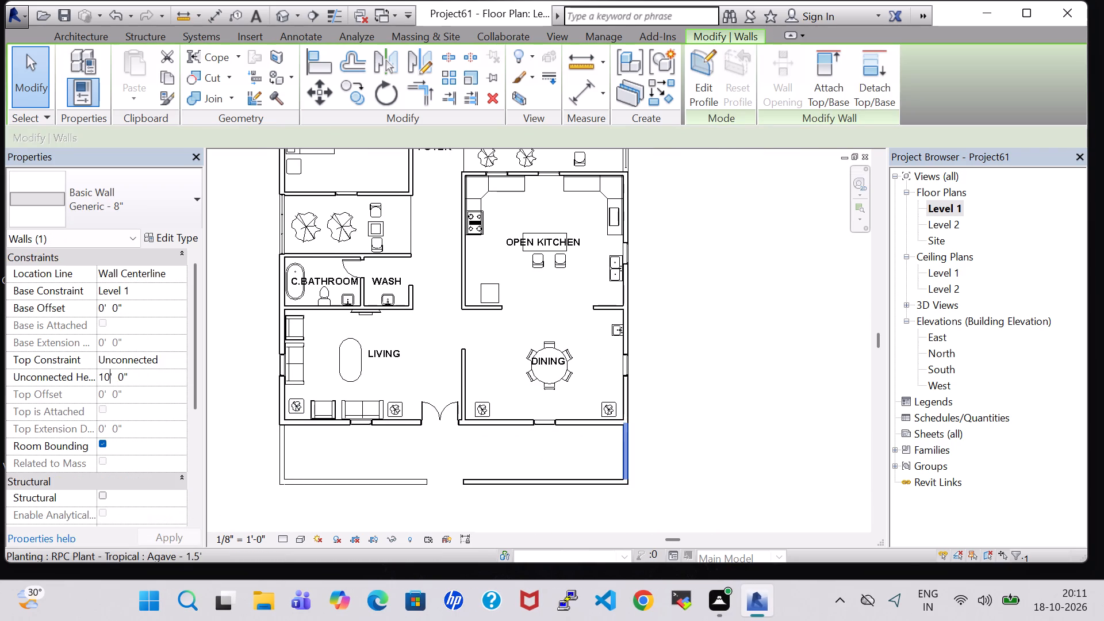
key("BackSpace")
key("BackSpace")
key("2")
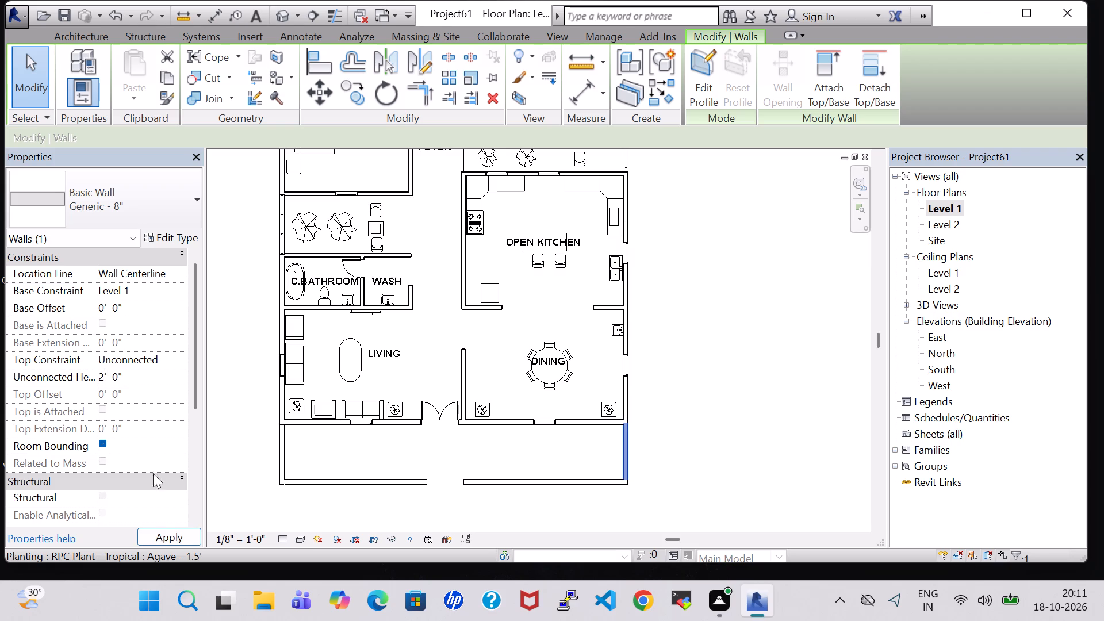
left_click(175, 535)
Set the unconnected height of the front wall east of the entrance gap to 2' 0".
left_click(581, 477)
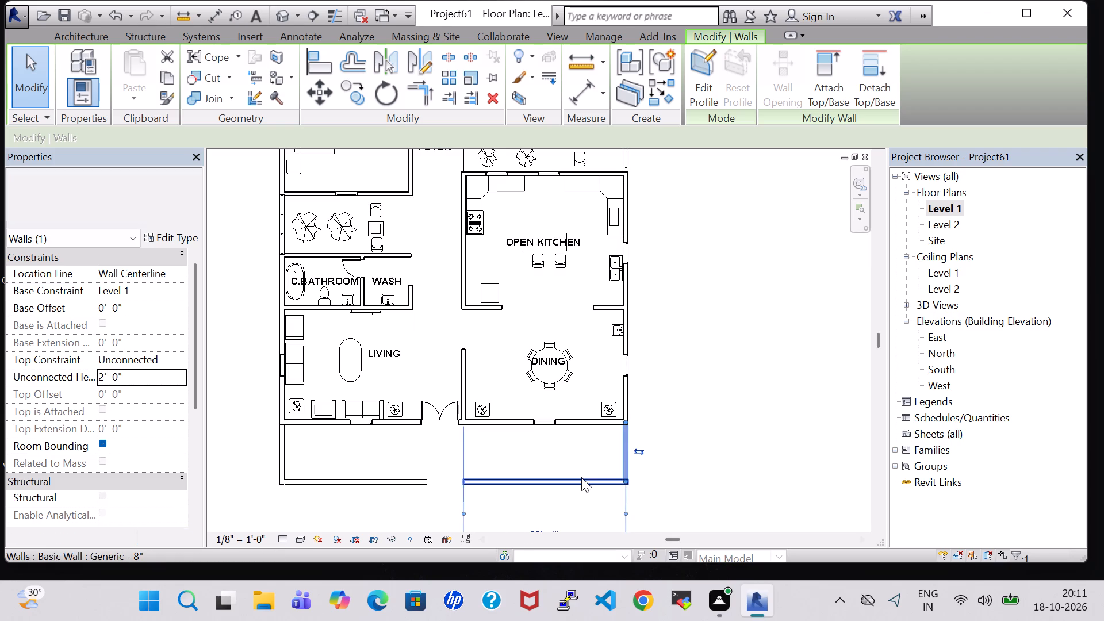
left_click(109, 374)
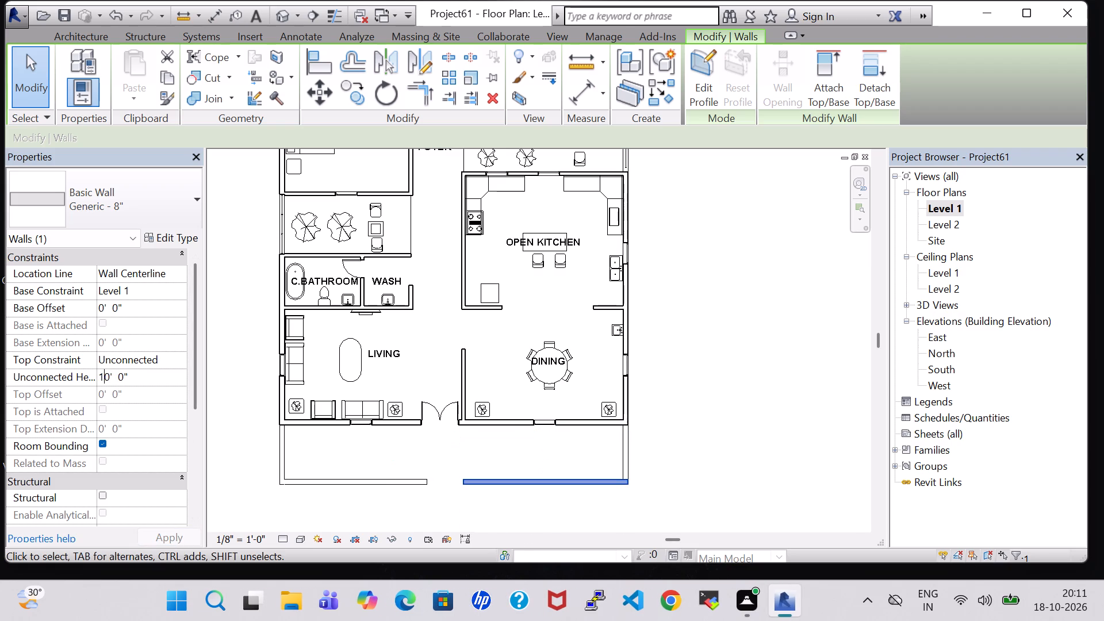
left_click(109, 374)
key("BackSpace")
key("BackSpace")
key("2")
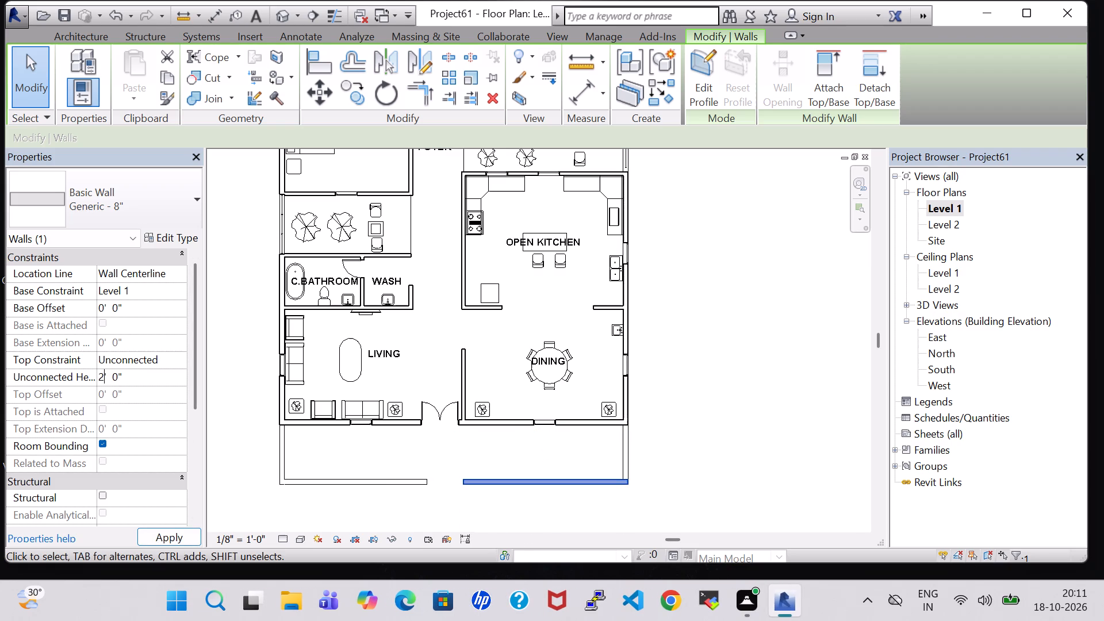
left_click(173, 537)
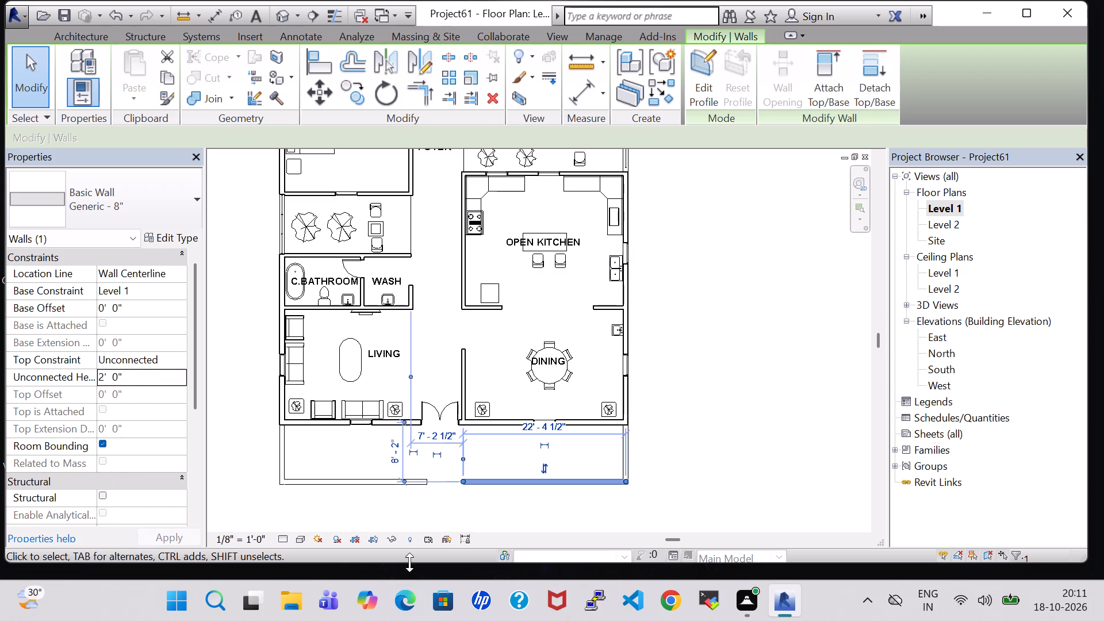
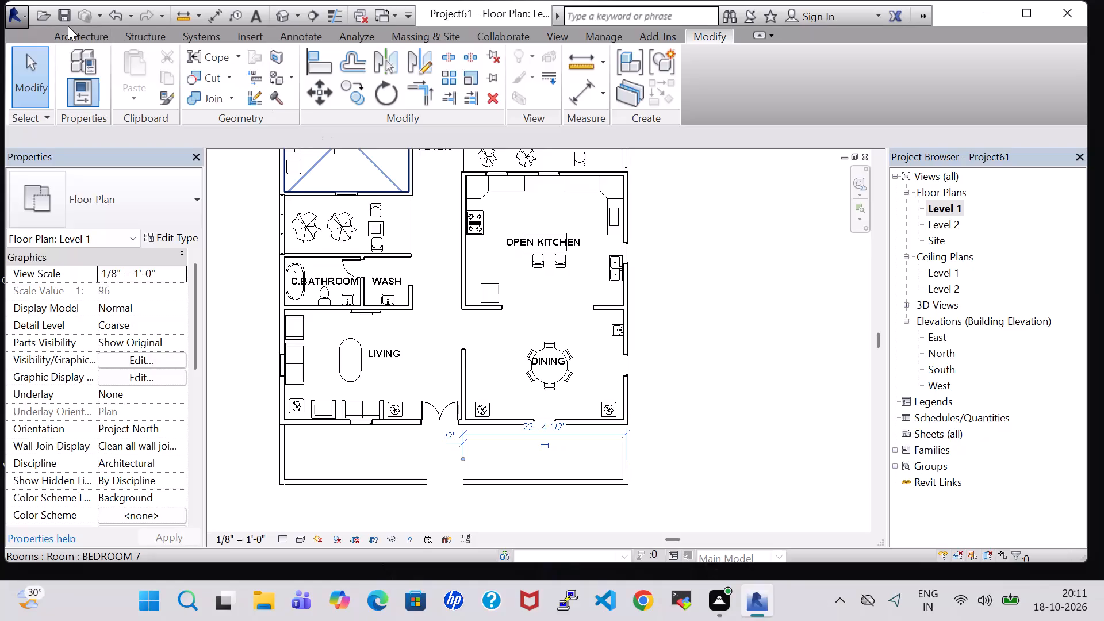
Start a railing and sketch its first segment, about 7' 10" long, along the low side wall outside the living room.
left_click(97, 36)
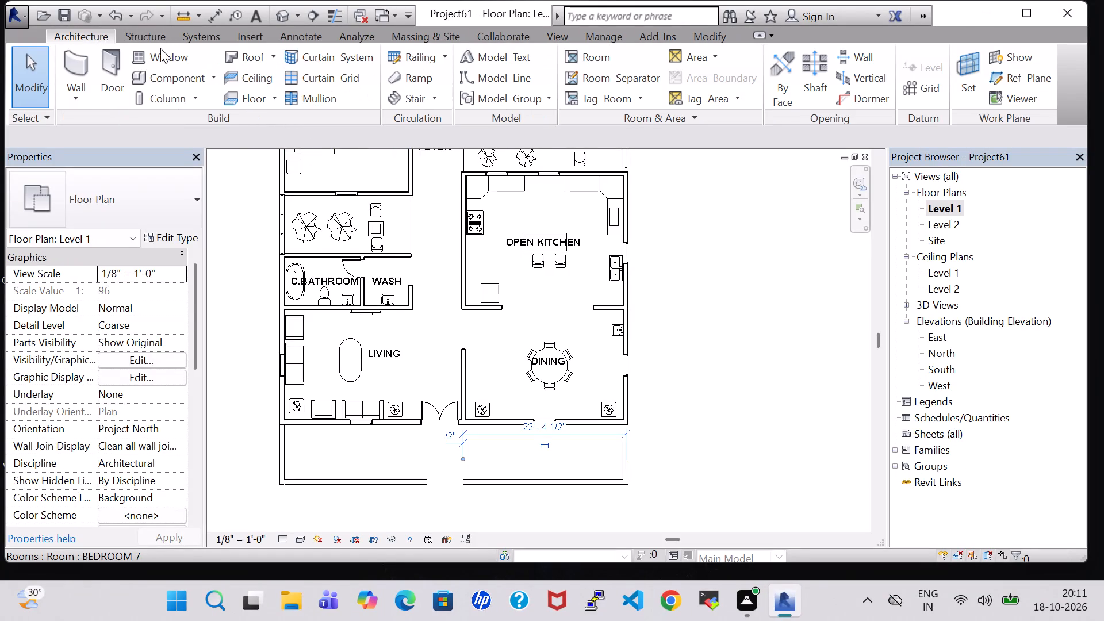
left_click(411, 59)
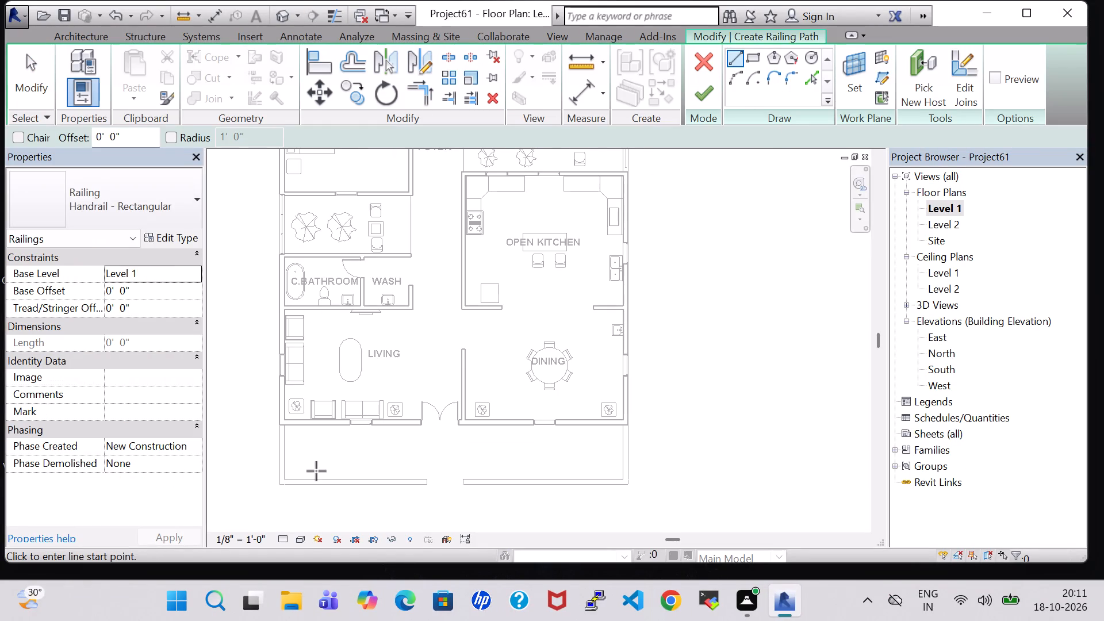
scroll(316, 471, "up", 4)
middle_click_drag(317, 469, 413, 474)
scroll(402, 470, "up", 2)
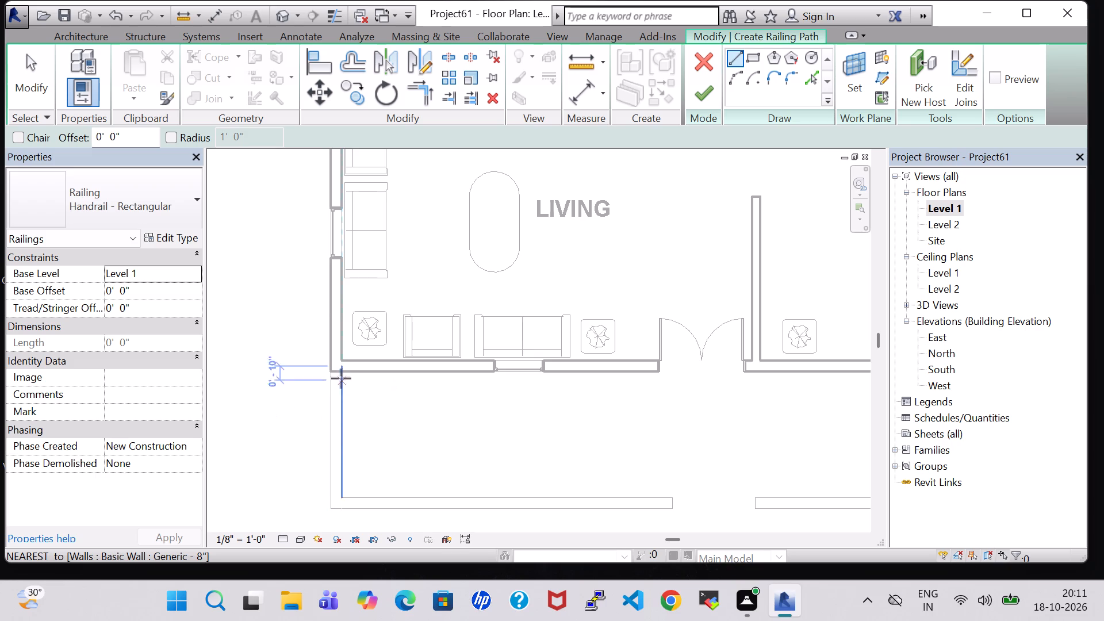
scroll(338, 374, "up", 6)
left_click(334, 370)
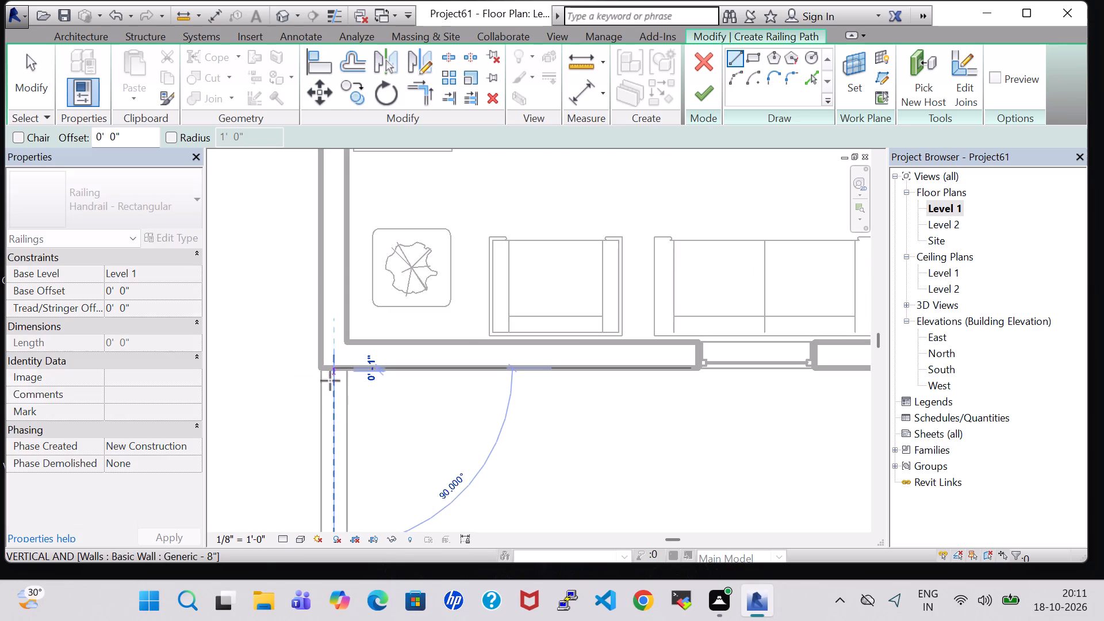
middle_click_drag(335, 496, 317, 309)
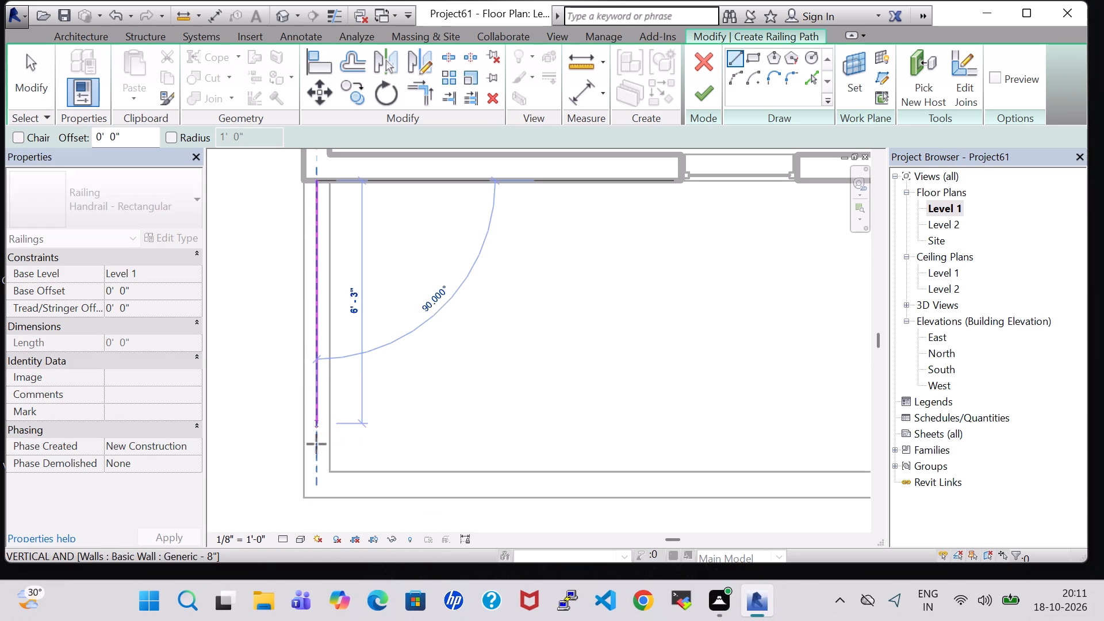
left_click(316, 485)
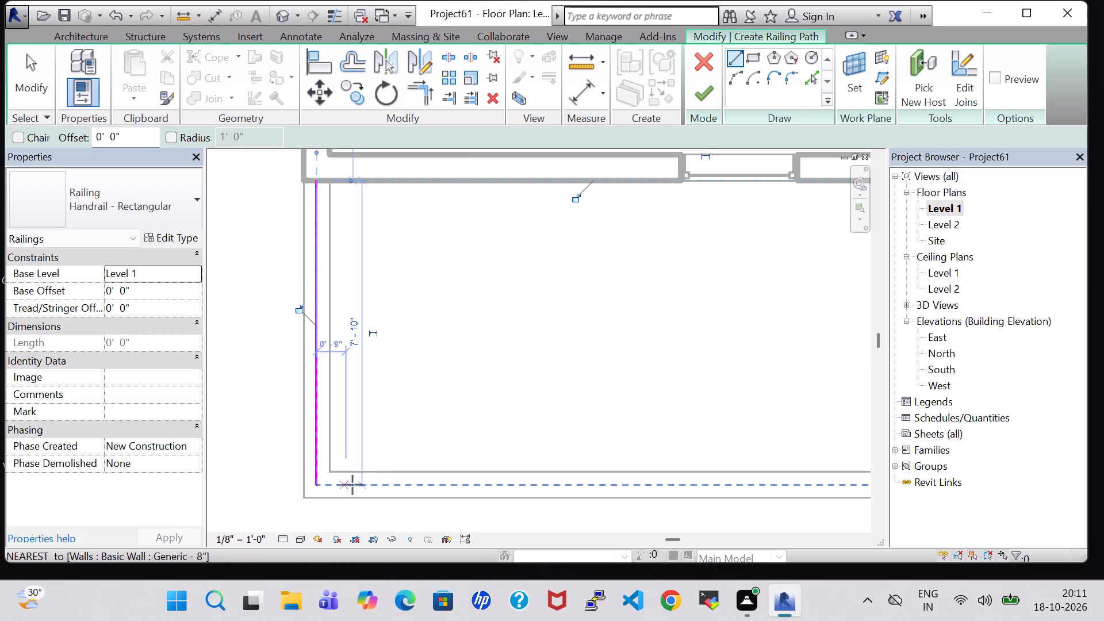
key("Escape")
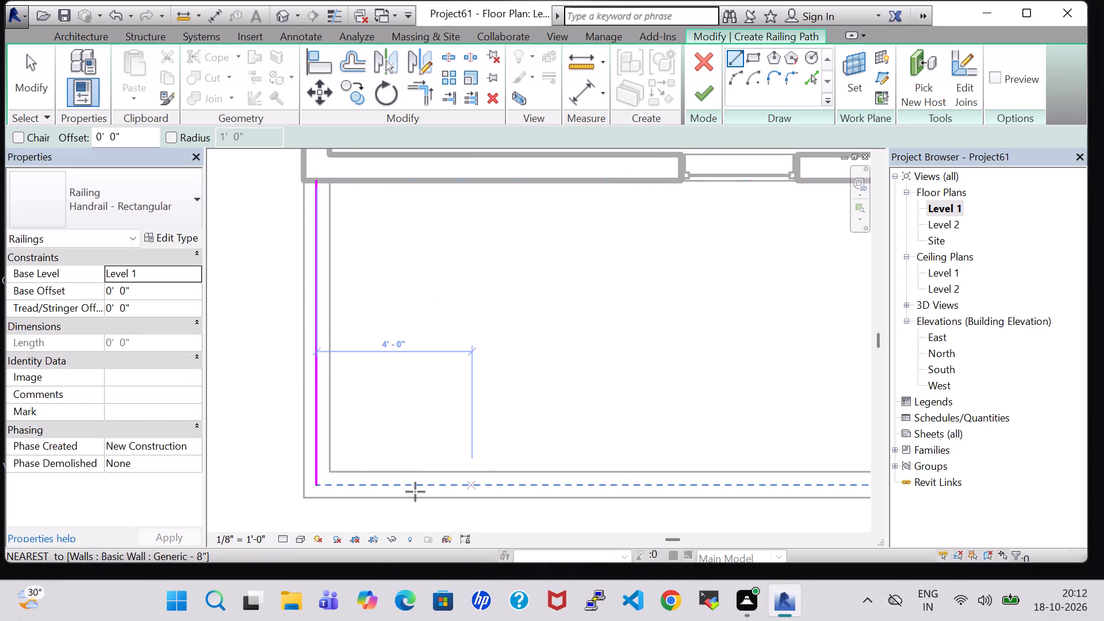
Sketch the railing's 20' 0" front segment along the low wall to the entrance opening and finish the railing.
left_click(315, 486)
middle_click_drag(537, 485, 256, 486)
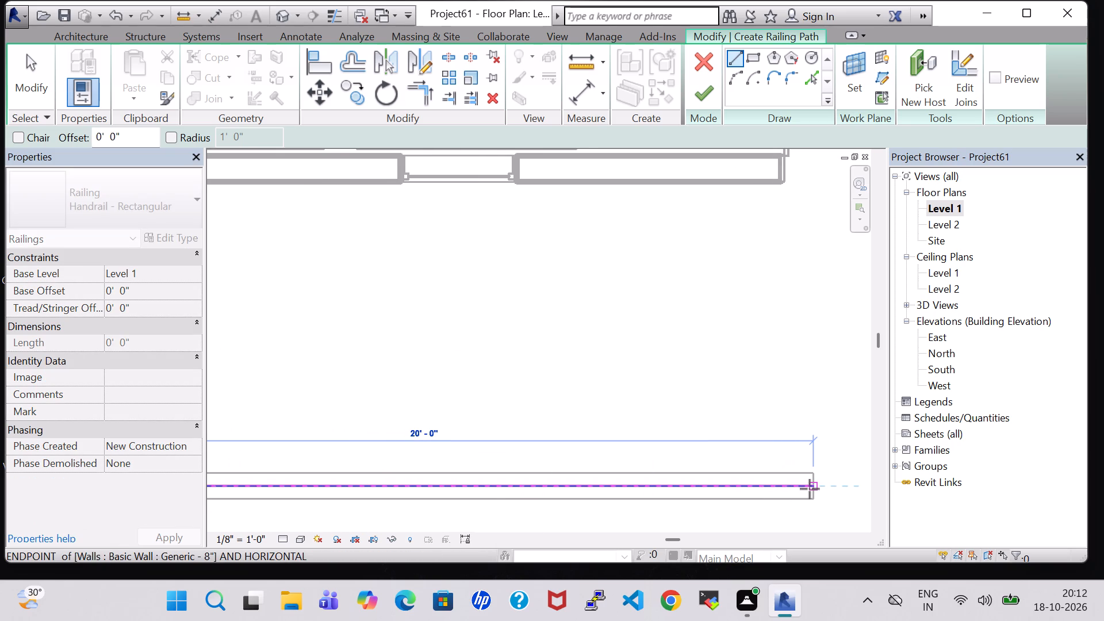
left_click(810, 489)
scroll(809, 489, "down", 7)
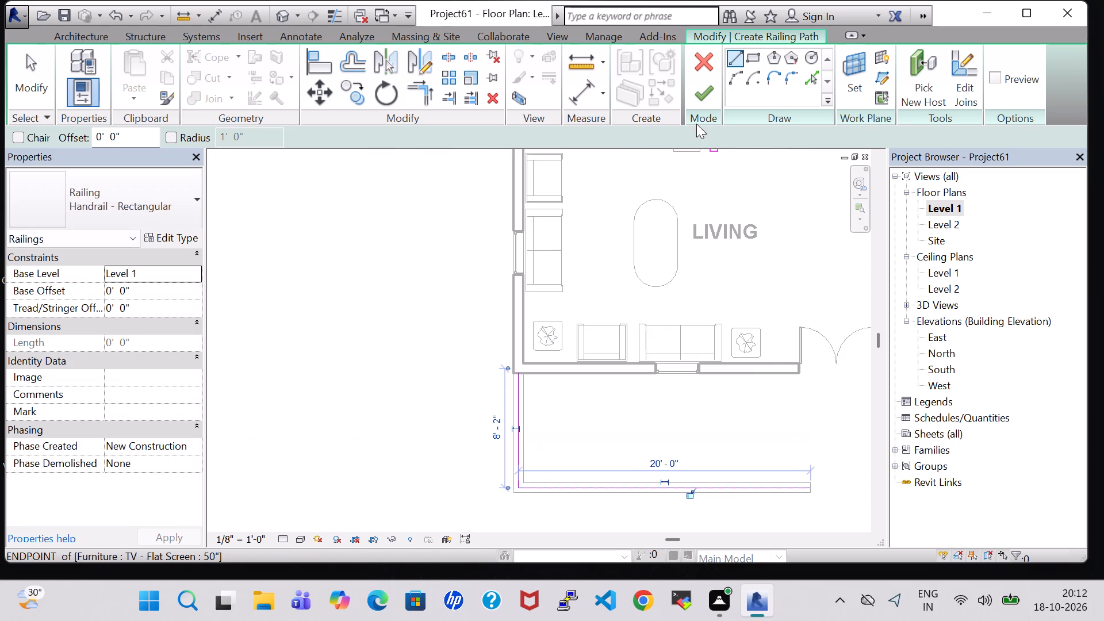
left_click_drag(695, 99, 698, 94)
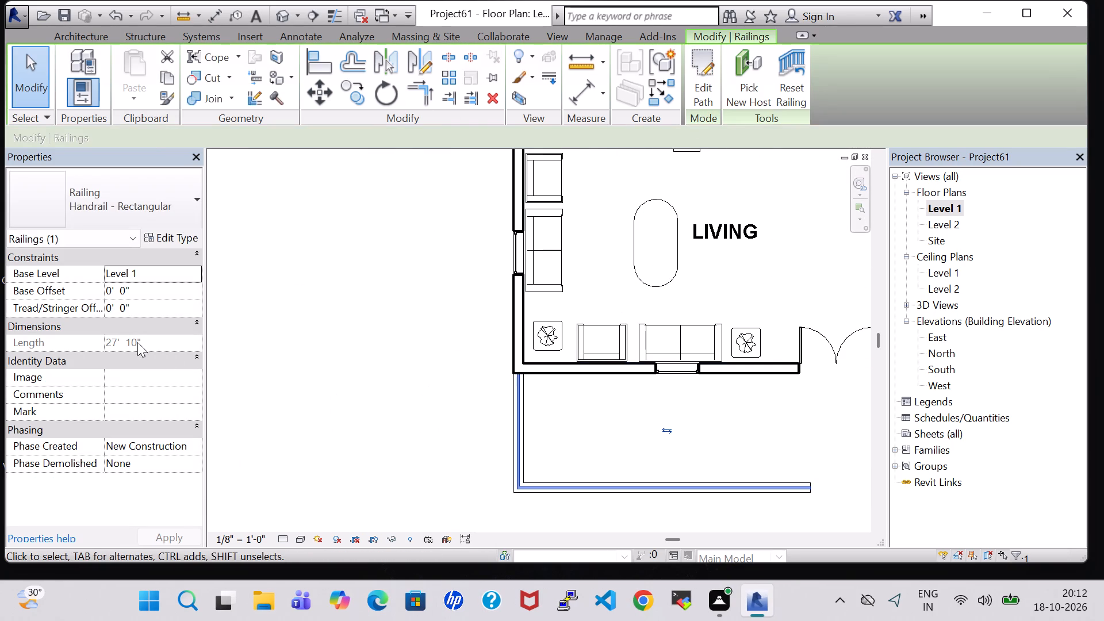
Change the new railing to the Glass Panel - Bottom Fill type and set its base offset to 2' 0".
left_click(164, 203)
left_click(147, 287)
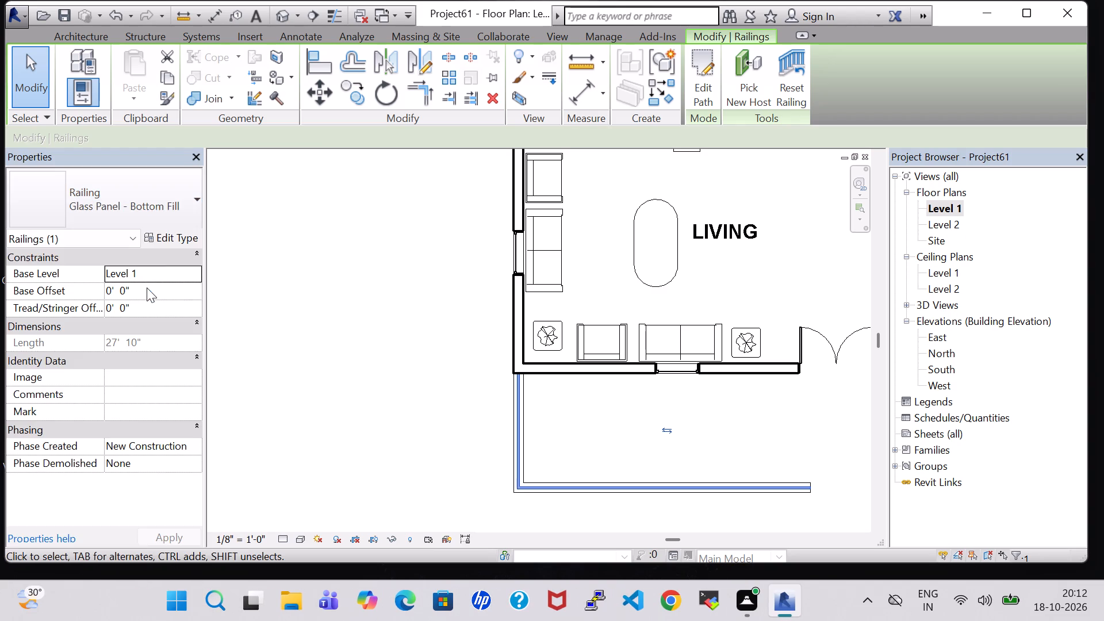
left_click(116, 293)
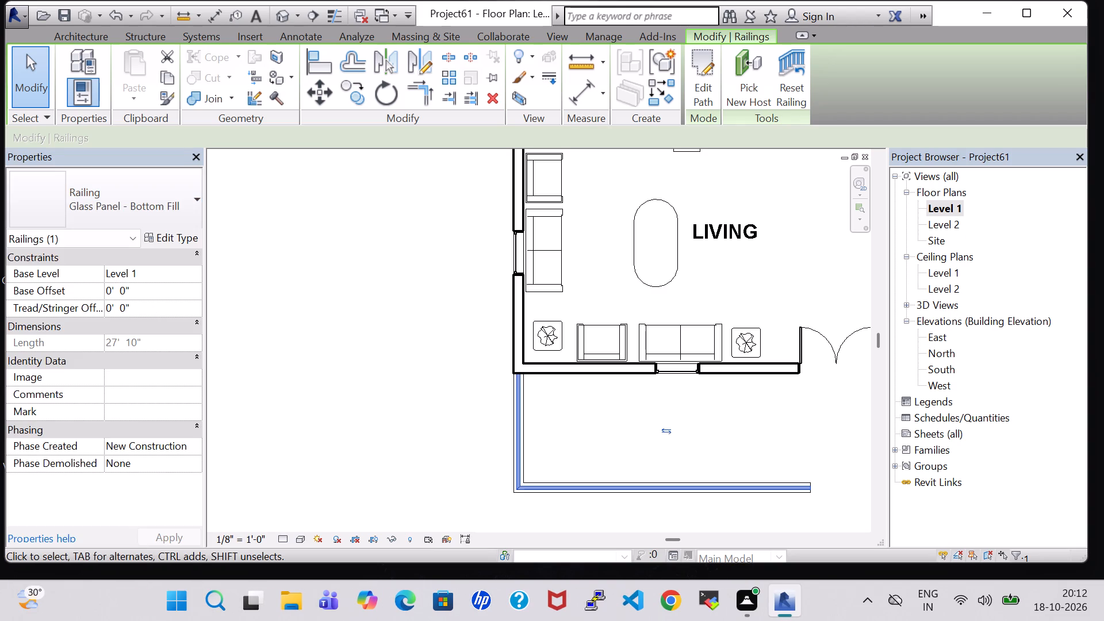
left_click(110, 291)
key("BackSpace")
key("2")
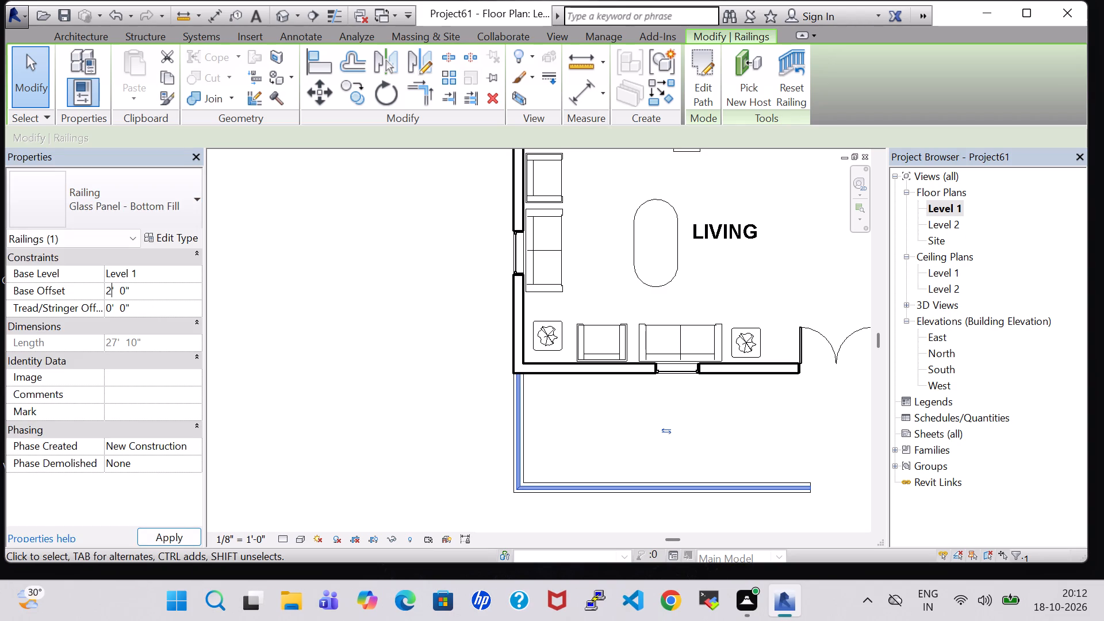
left_click(182, 535)
left_click(350, 424)
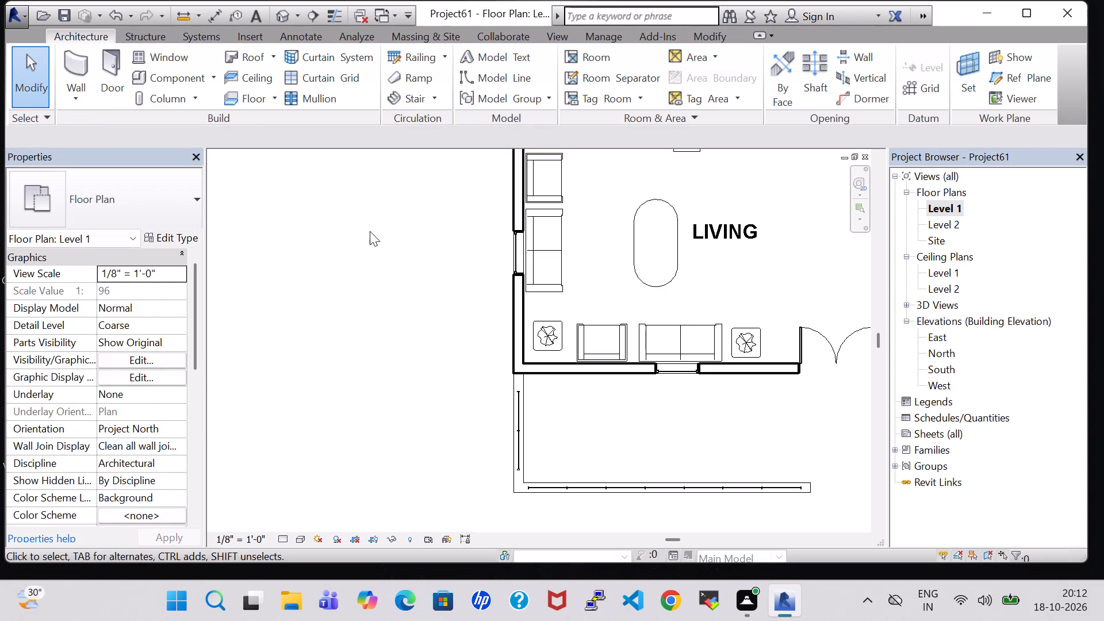
Examine the front porch railing and the low walls in the 3D view from several sides.
left_click(278, 16)
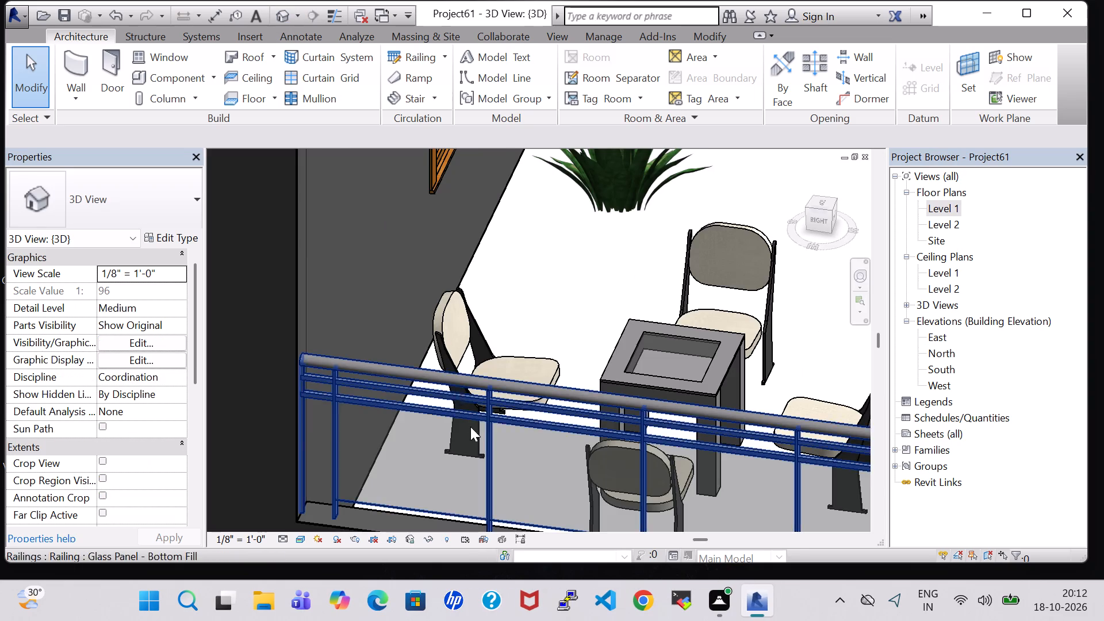
scroll(470, 436, "down", 12)
middle_click_drag(608, 417, 303, 343)
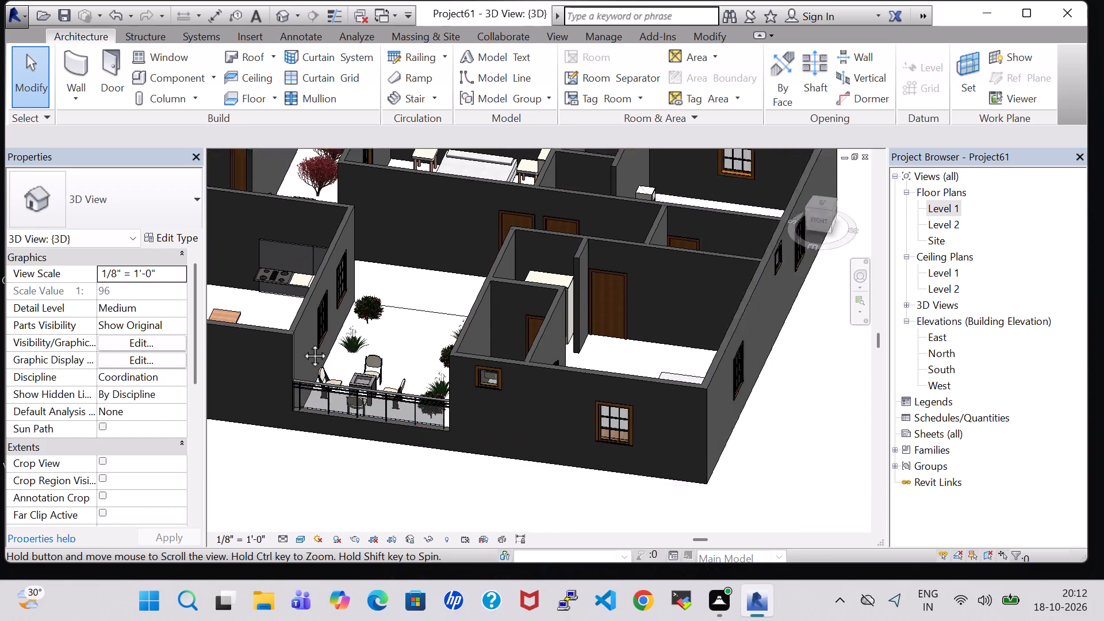
middle_click_drag(692, 328, 512, 500)
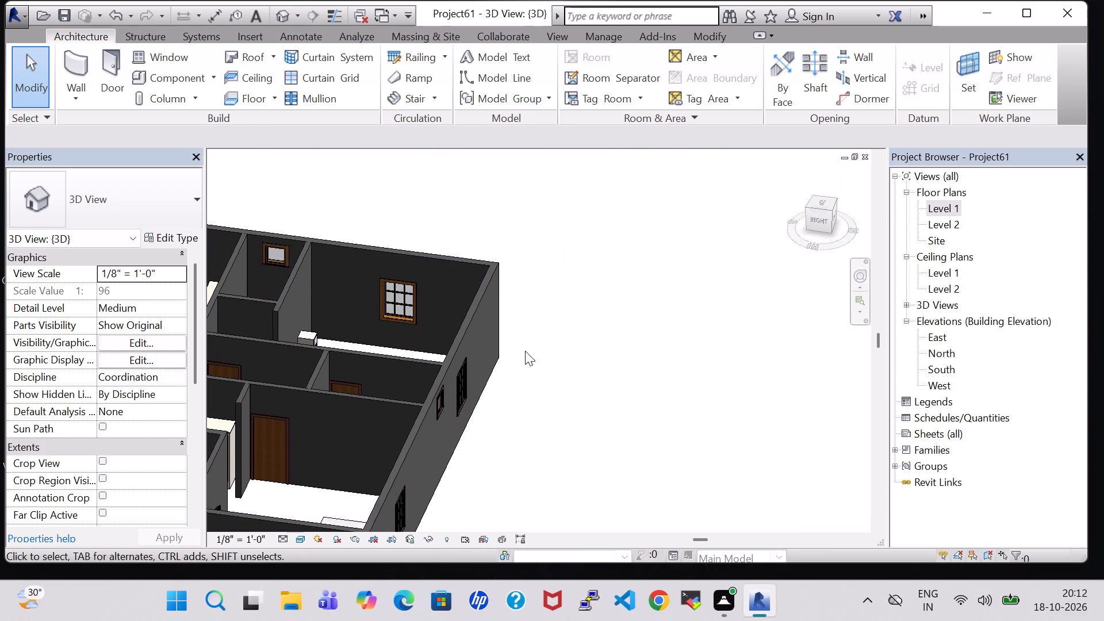
left_click(791, 218)
scroll(361, 349, "up", 2)
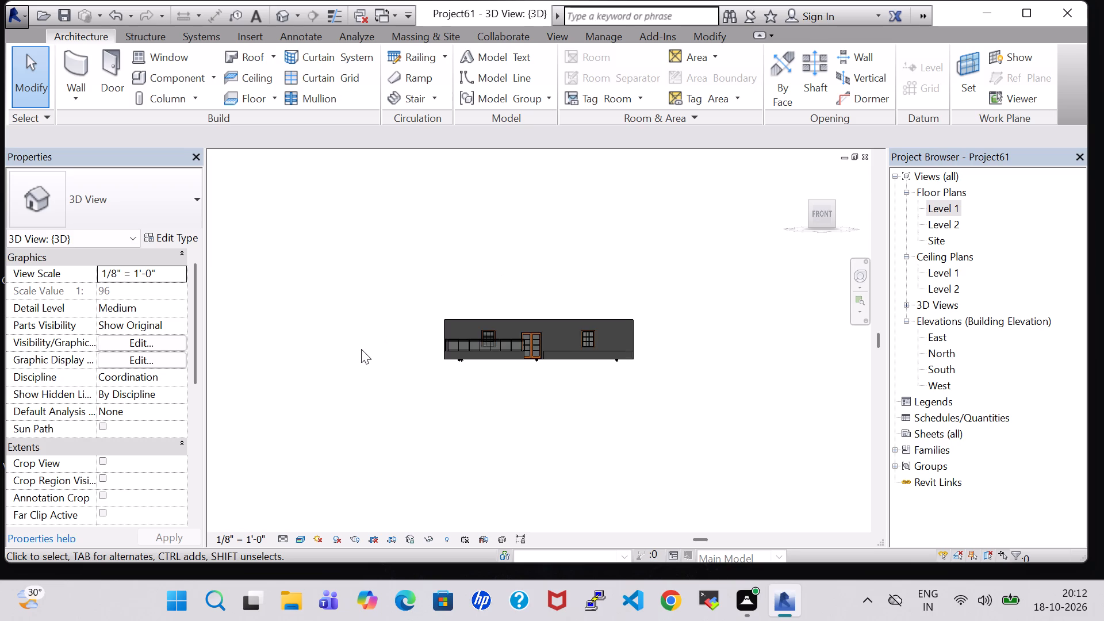
scroll(361, 349, "up", 7)
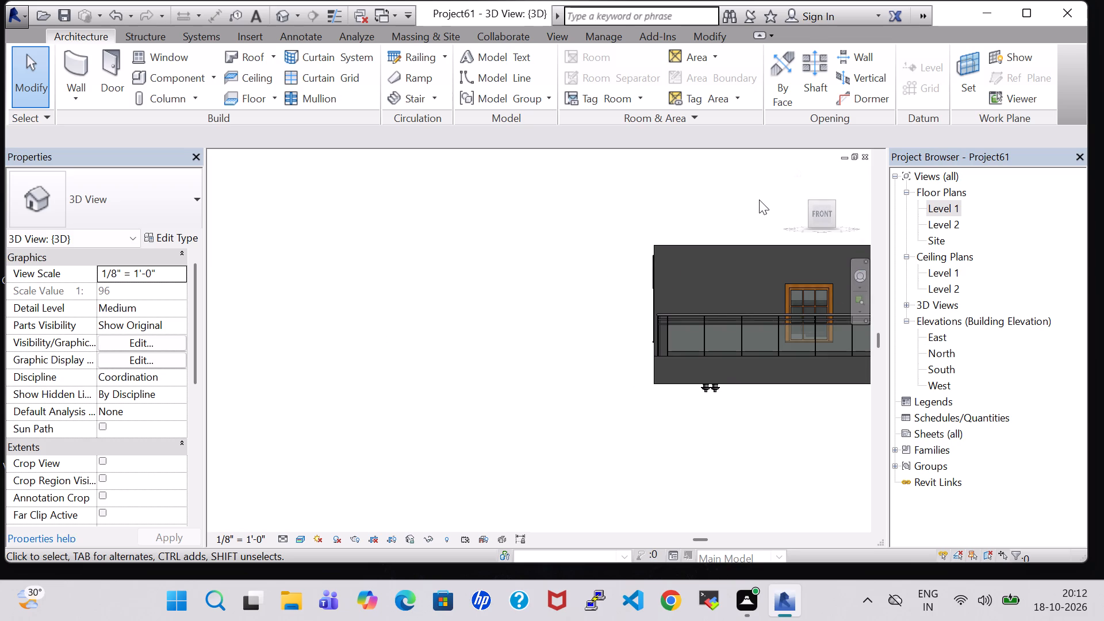
middle_click_drag(759, 200, 759, 275)
scroll(759, 200, "up", 1, "shift")
middle_click_drag(747, 382, 626, 160)
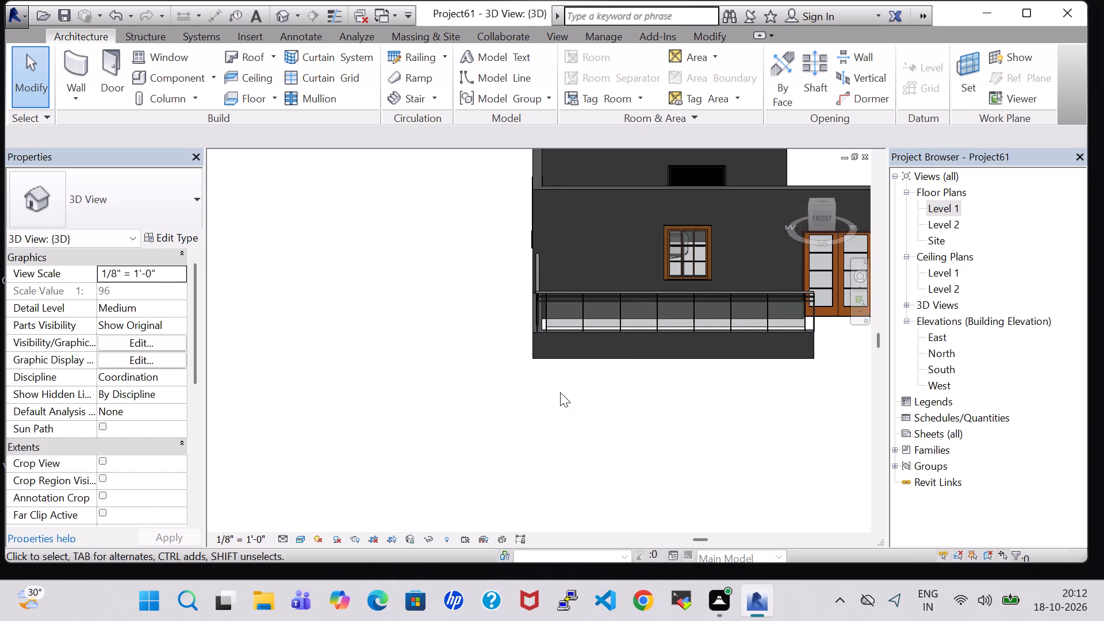
scroll(535, 408, "up", 1)
middle_click_drag(535, 408, 596, 392)
middle_click_drag(774, 413, 519, 455)
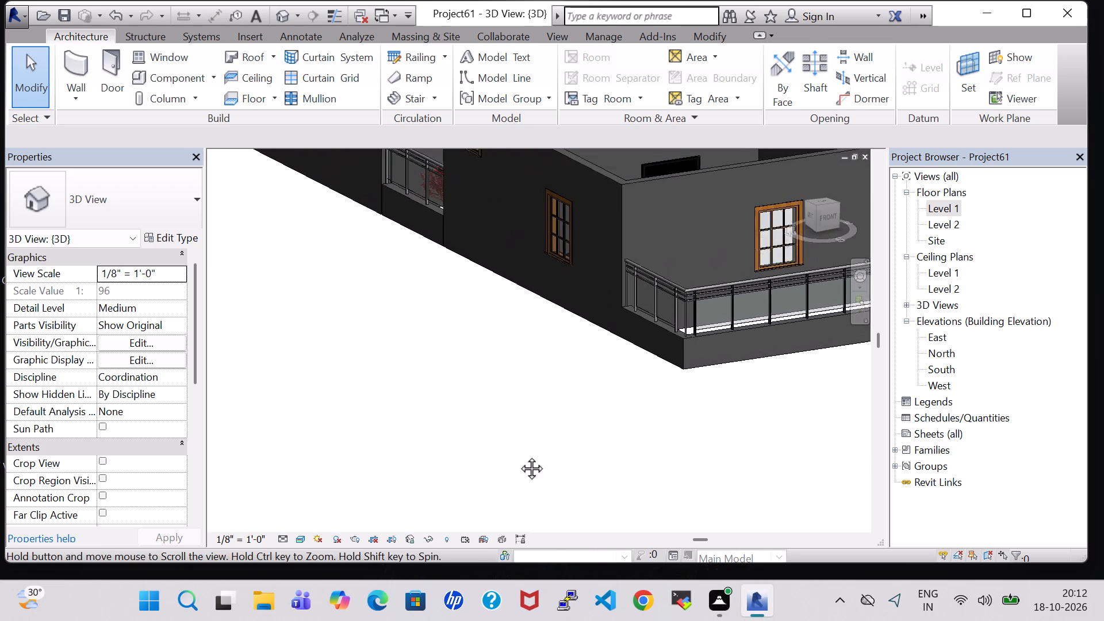
middle_click_drag(519, 455, 485, 454)
middle_click_drag(841, 440, 732, 439, "shift")
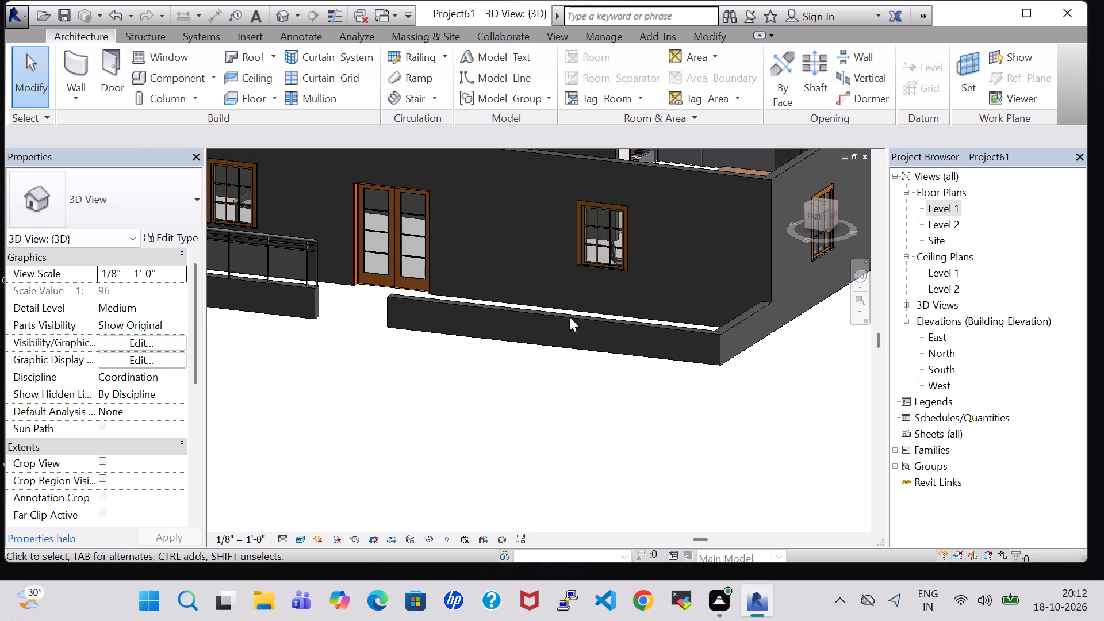
In the Level 1 plan, start a second railing with a segment about 7' 10" long on the low side wall outside the dining room.
double_click(953, 205)
scroll(715, 387, "down", 2)
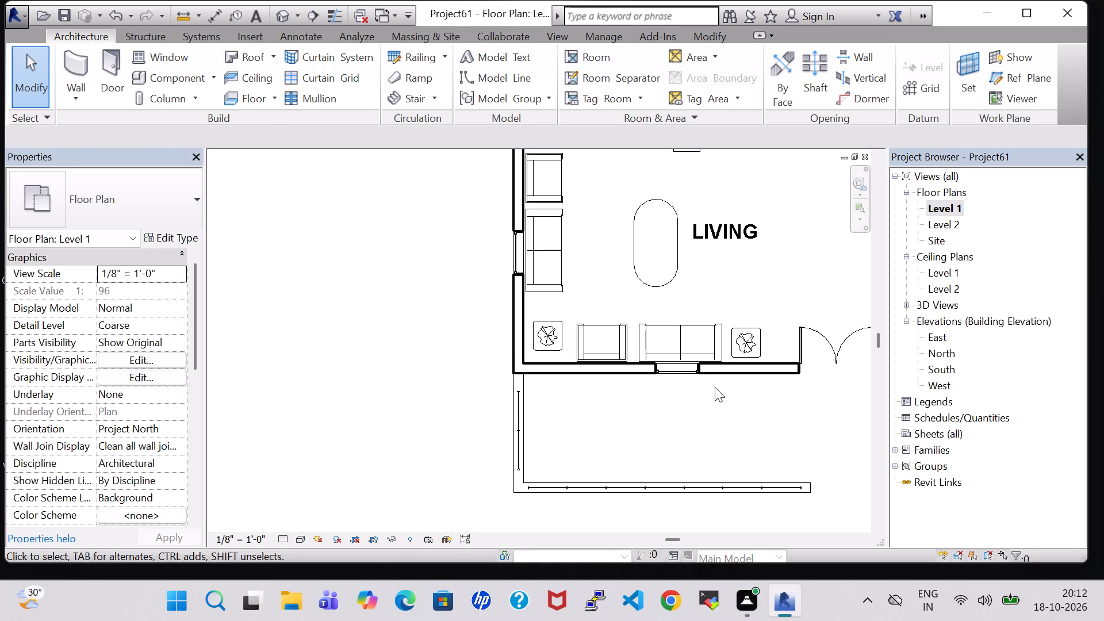
scroll(715, 387, "down", 1)
middle_click_drag(715, 387, 555, 365)
left_click(409, 55)
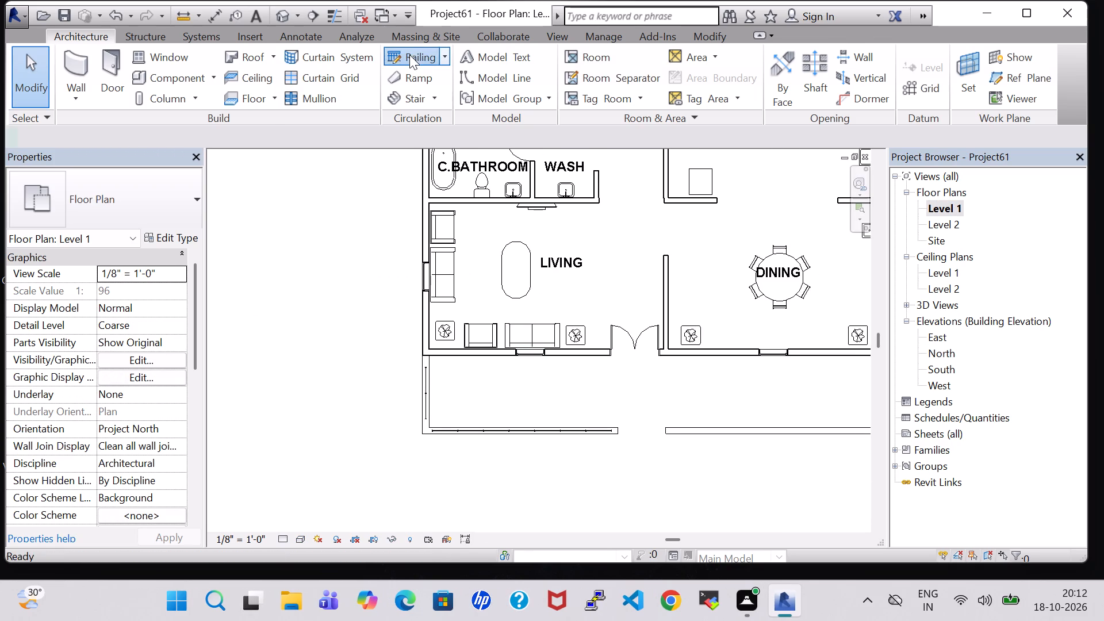
middle_click_drag(701, 388, 389, 385)
scroll(389, 385, "up", 1)
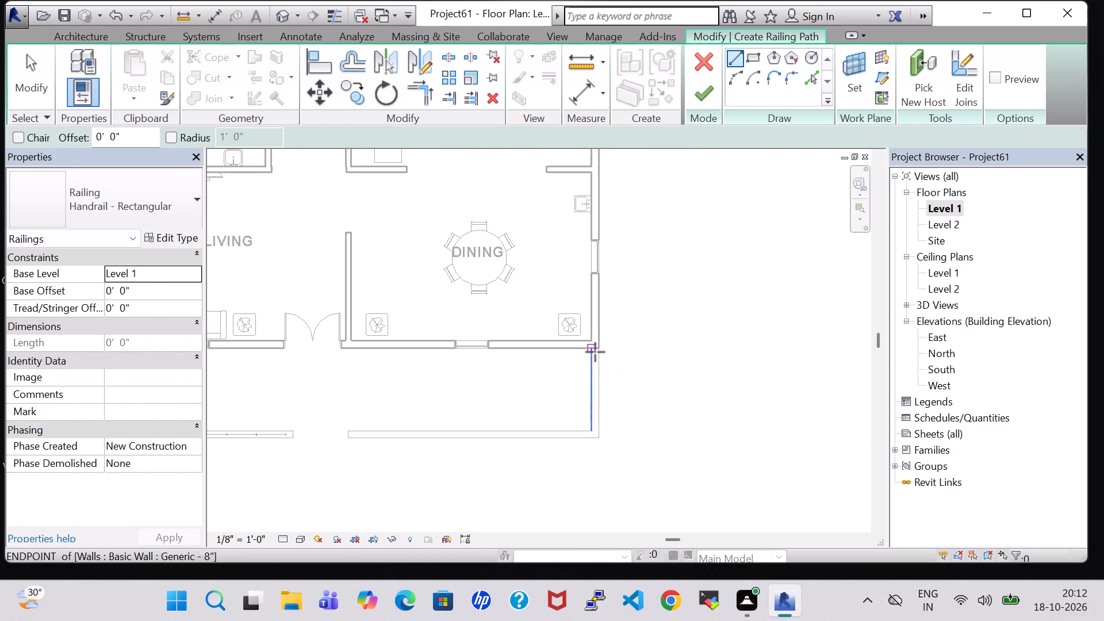
scroll(595, 352, "up", 7)
left_click(595, 342)
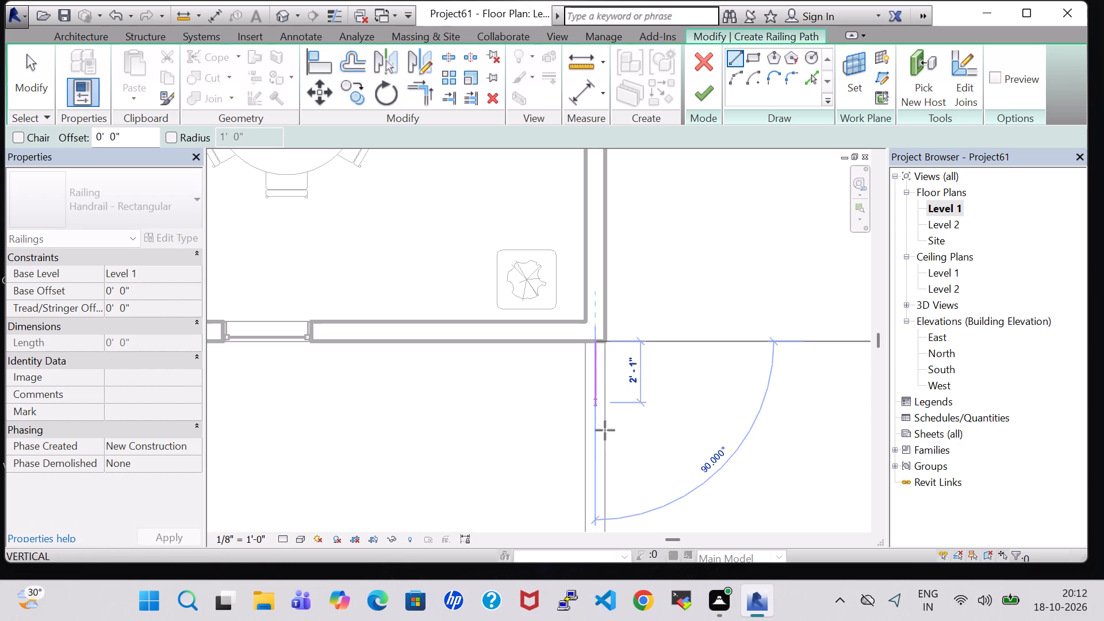
middle_click_drag(595, 477, 630, 312)
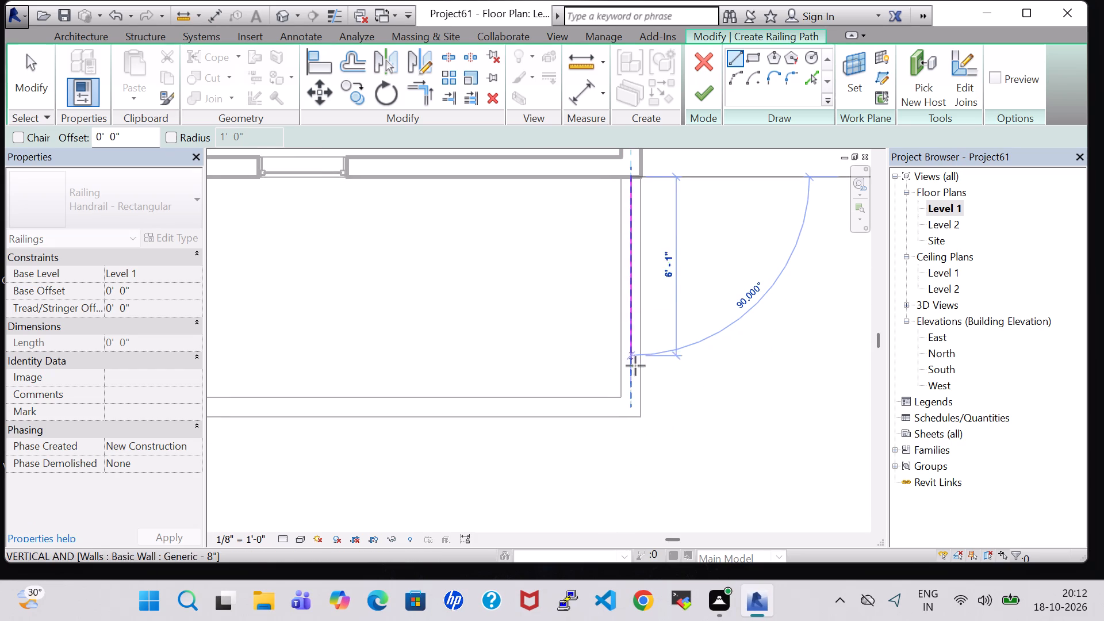
left_click(630, 405)
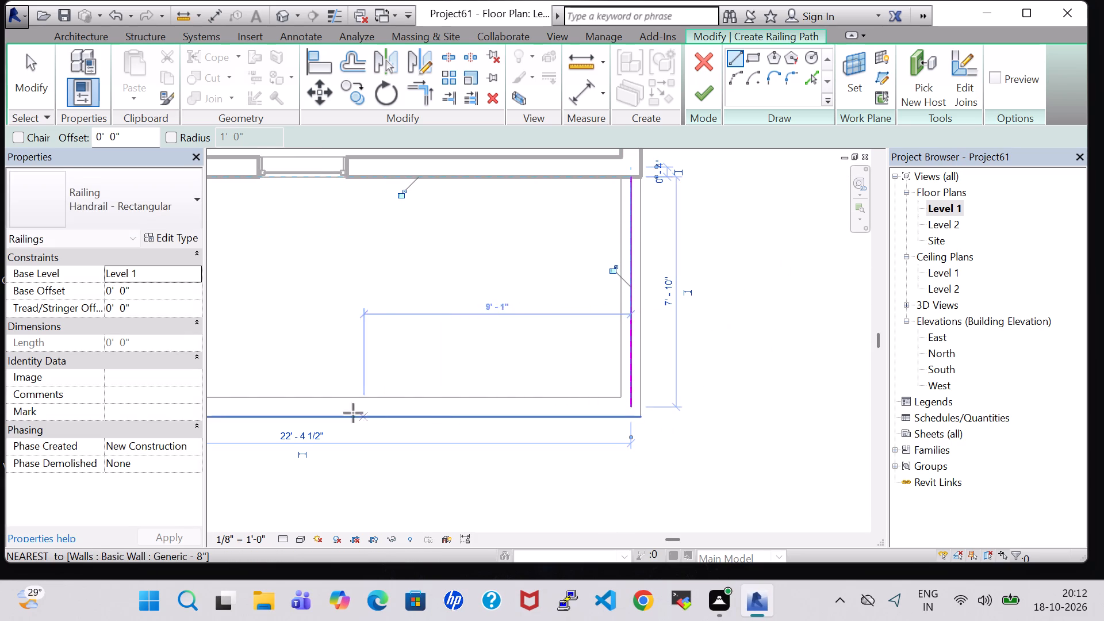
Sketch the second railing's 22' 4 1/2" front segment along the low wall to the entrance opening and finish the railing.
middle_click_drag(285, 407, 477, 407)
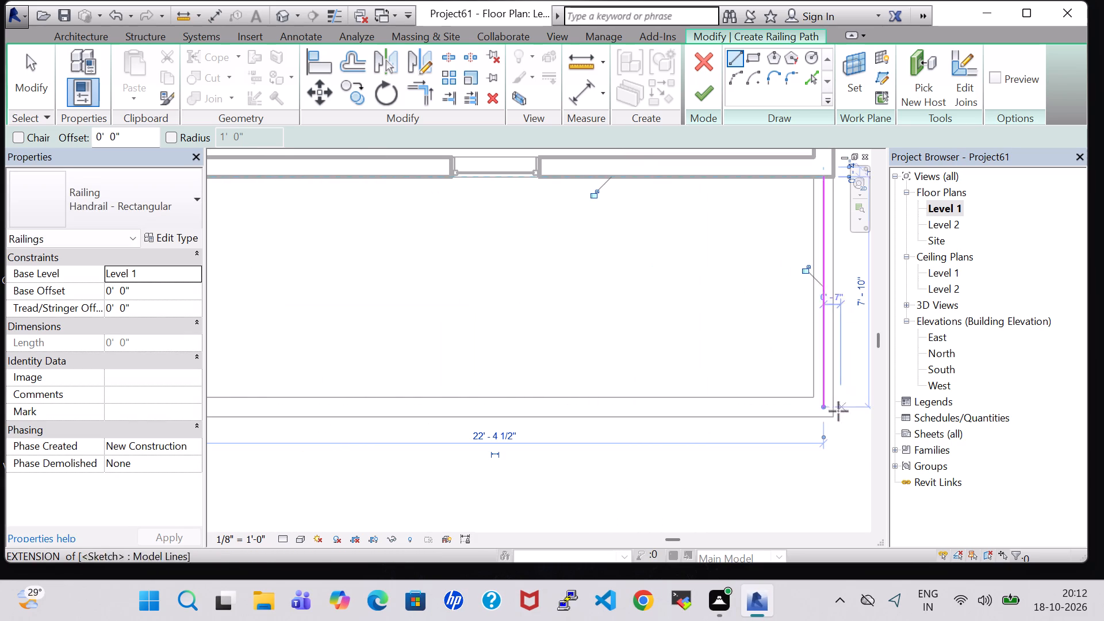
left_click(826, 409)
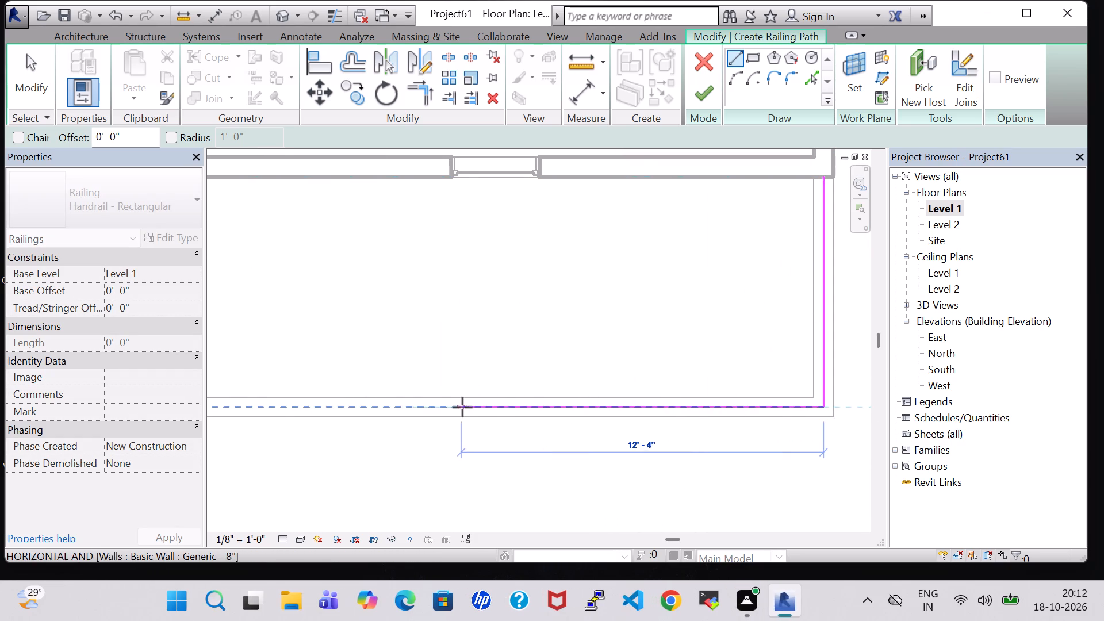
middle_click_drag(463, 407, 689, 407)
scroll(609, 407, "up", 1)
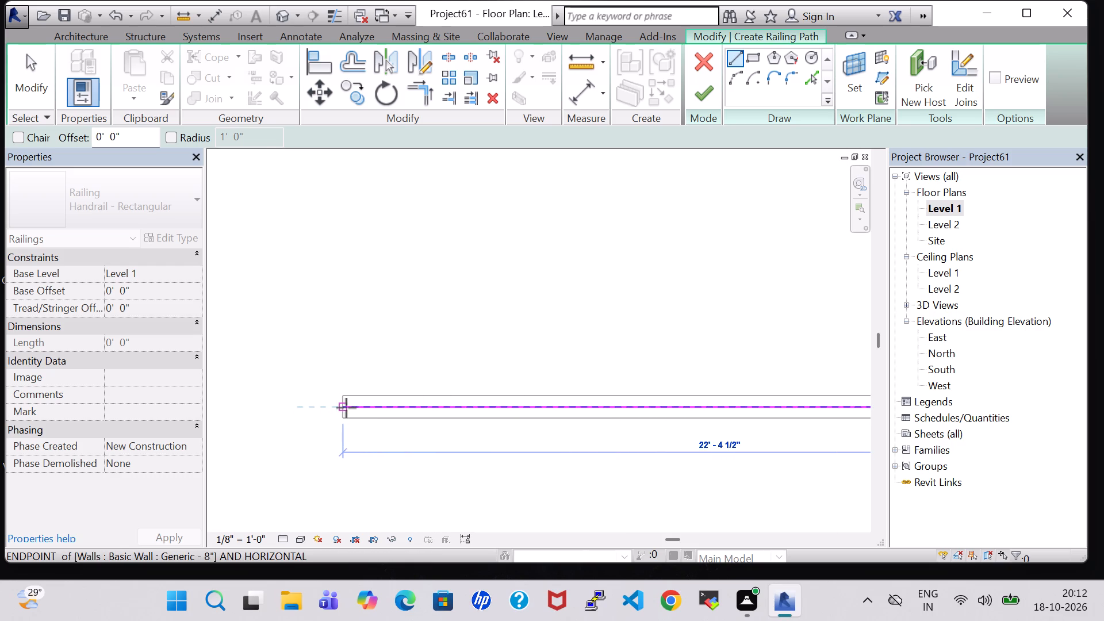
left_click(346, 408)
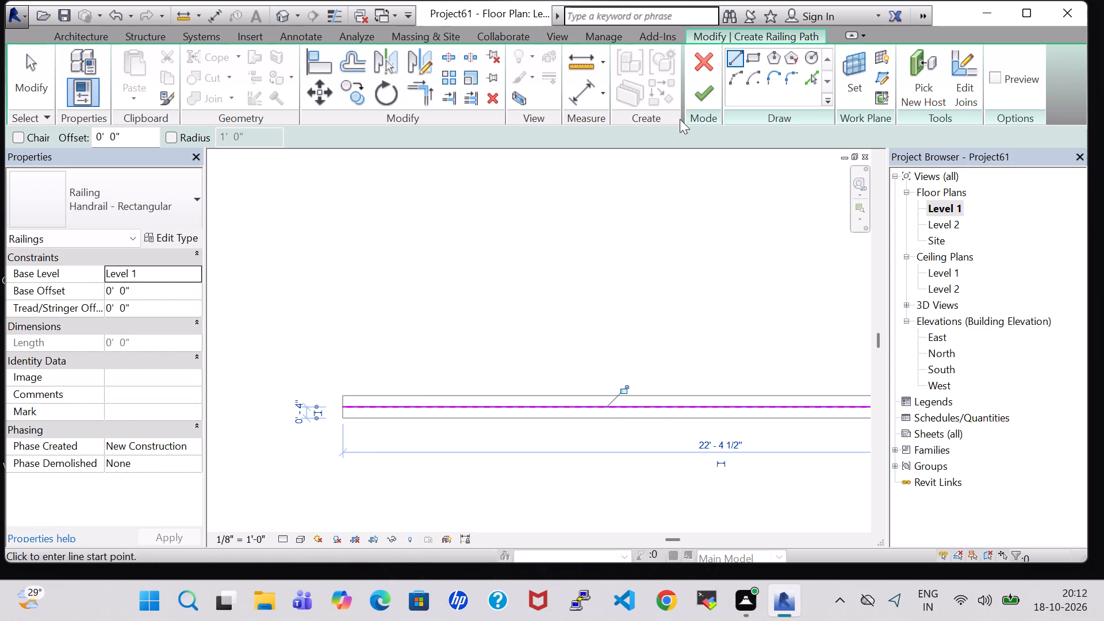
left_click(696, 98)
Change the dining-side porch railing to the Glass Panel - Bottom Fill type.
scroll(705, 245, "down", 4)
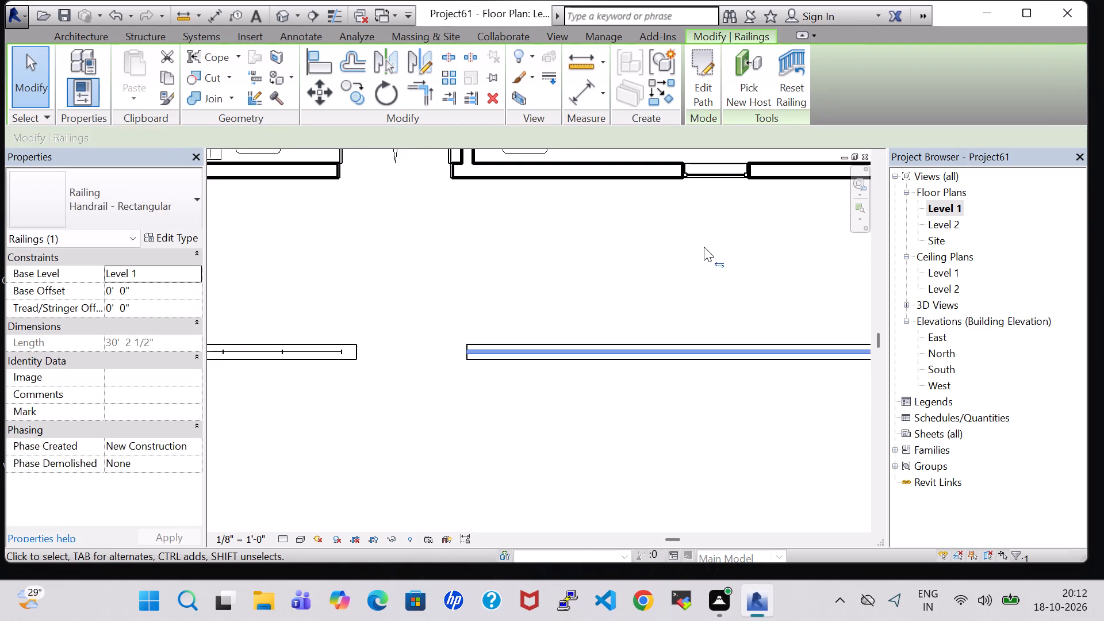
middle_click(704, 247)
left_click(164, 194)
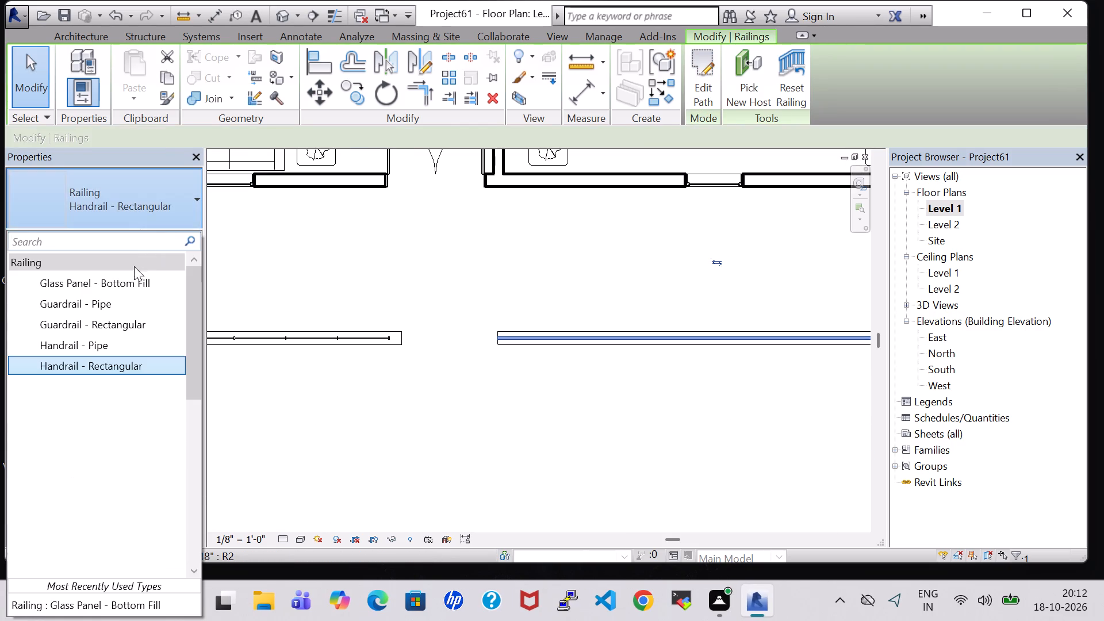
left_click(123, 277)
left_click(559, 446)
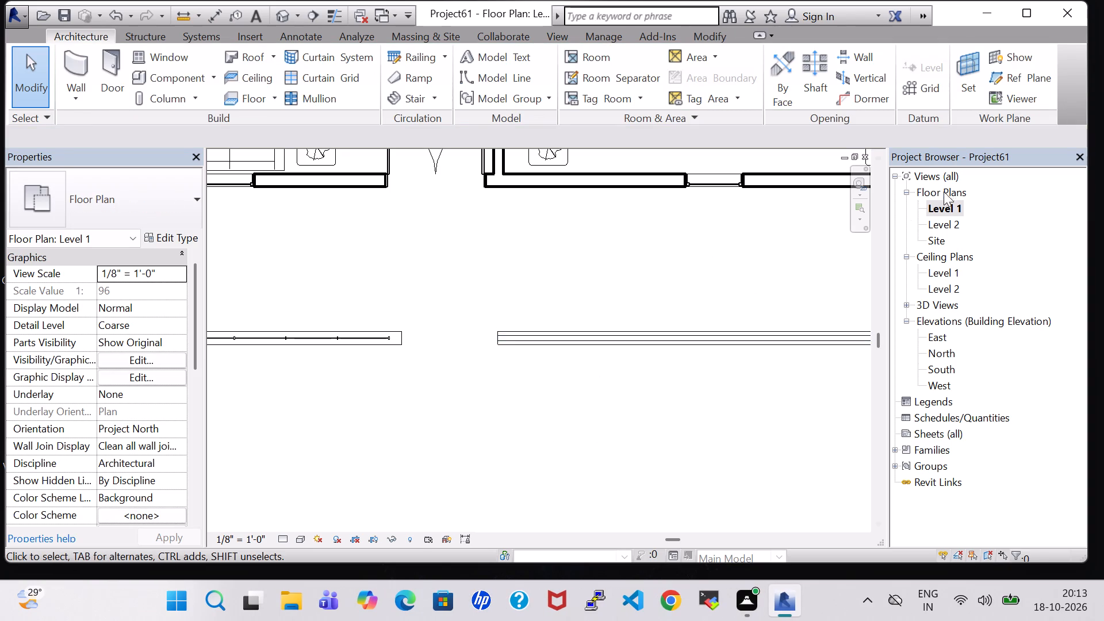
Set the dining-side porch railing's Base Offset to 2' 0" so it sits on the low wall.
left_click(284, 16)
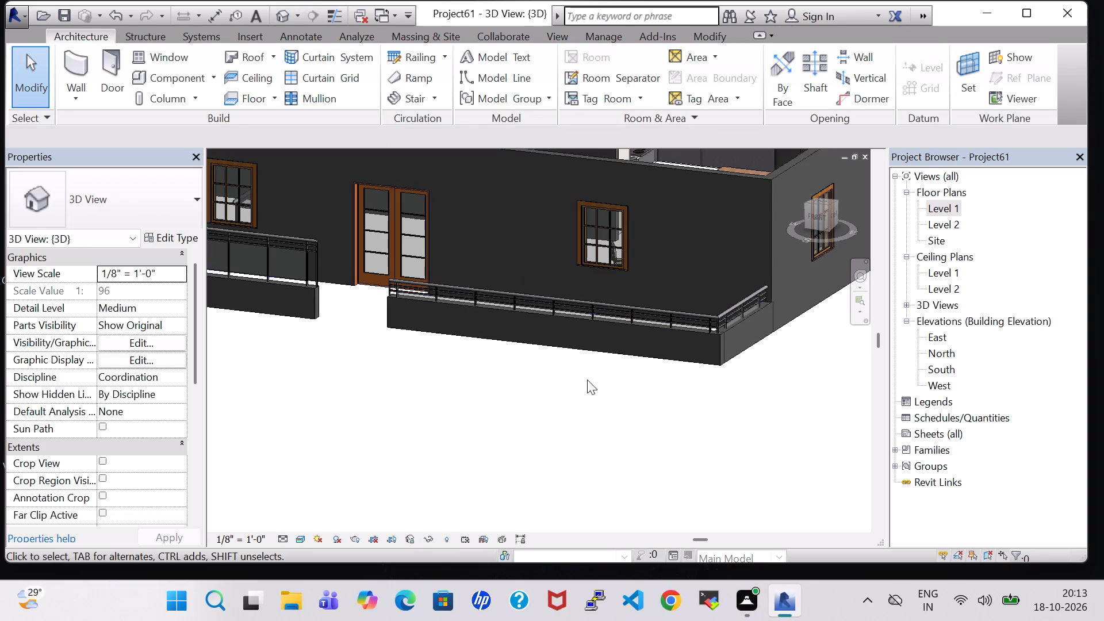
double_click(942, 208)
left_click(717, 337)
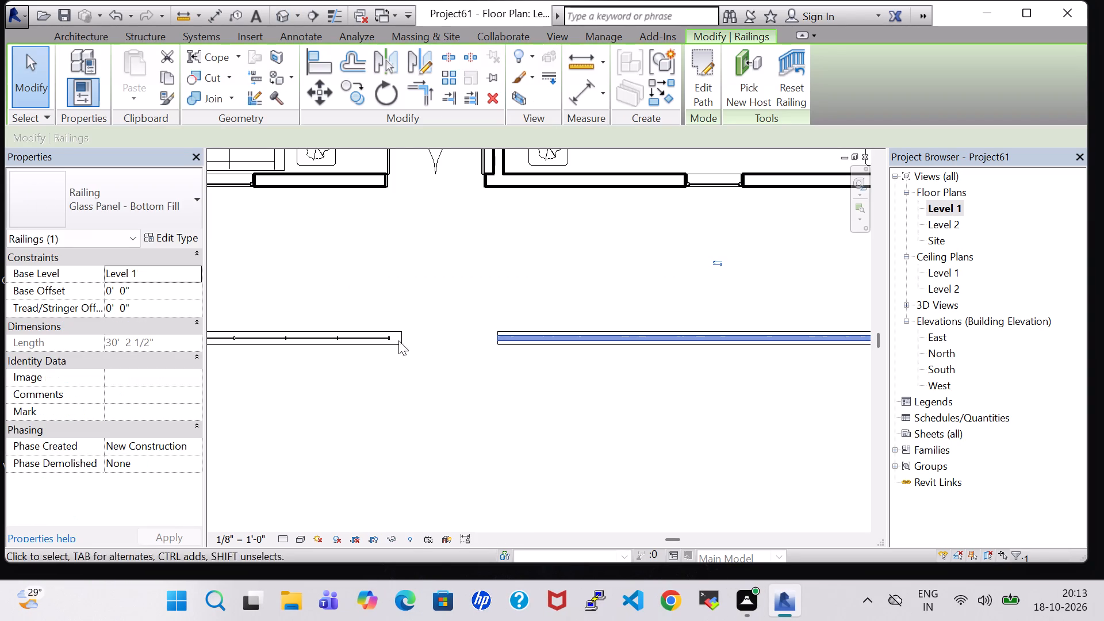
left_click(114, 294)
left_click(113, 292)
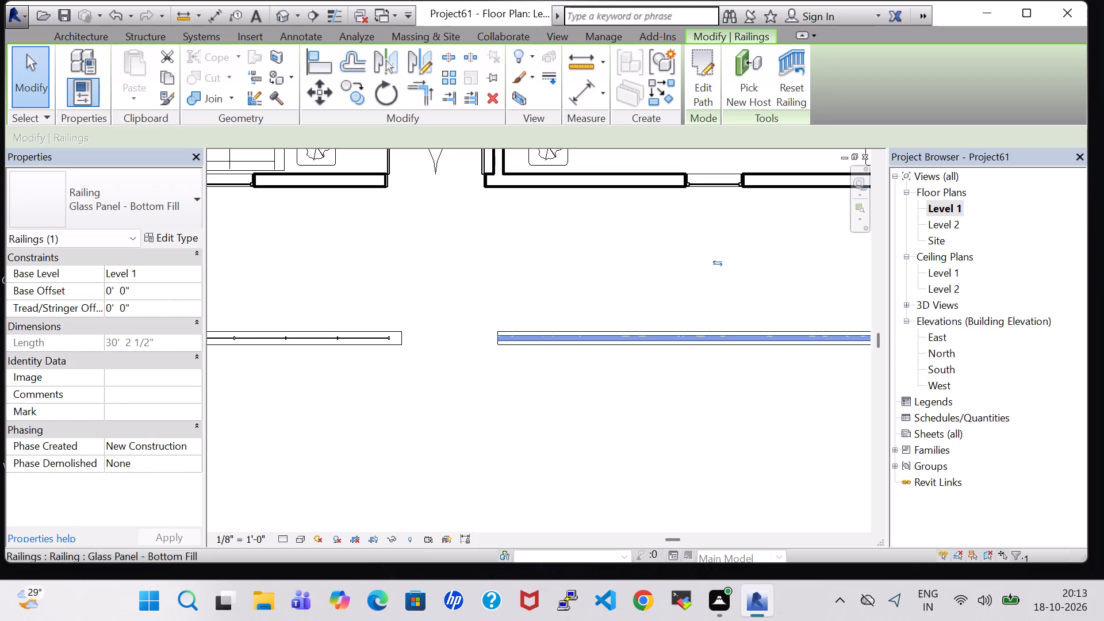
left_click(113, 290)
left_click(111, 290)
key("BackSpace")
key("2")
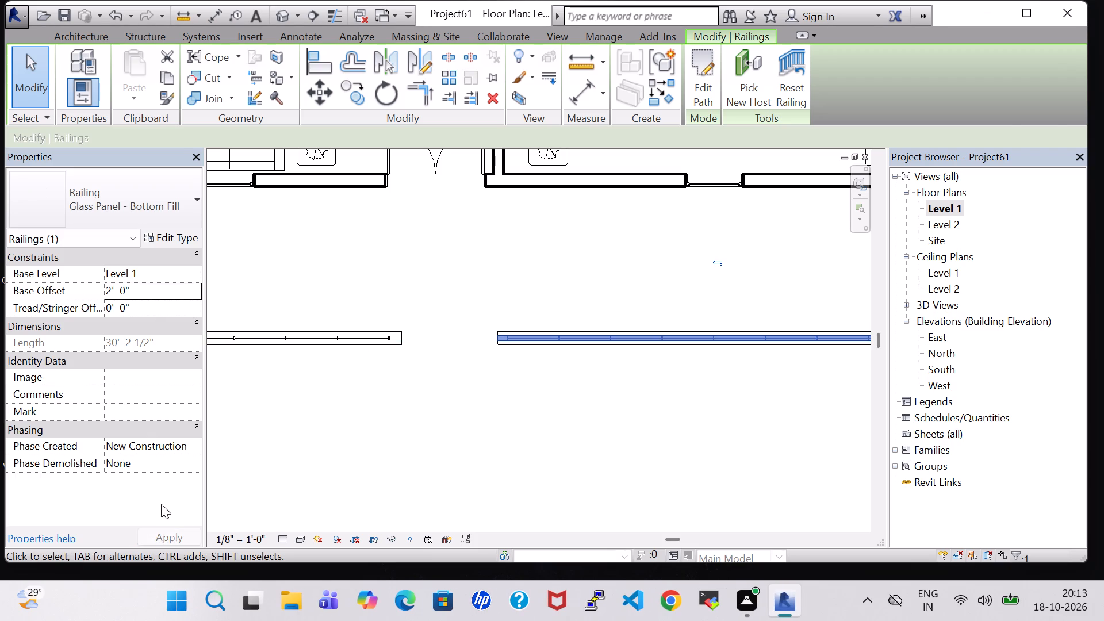
left_click(440, 506)
left_click(277, 10)
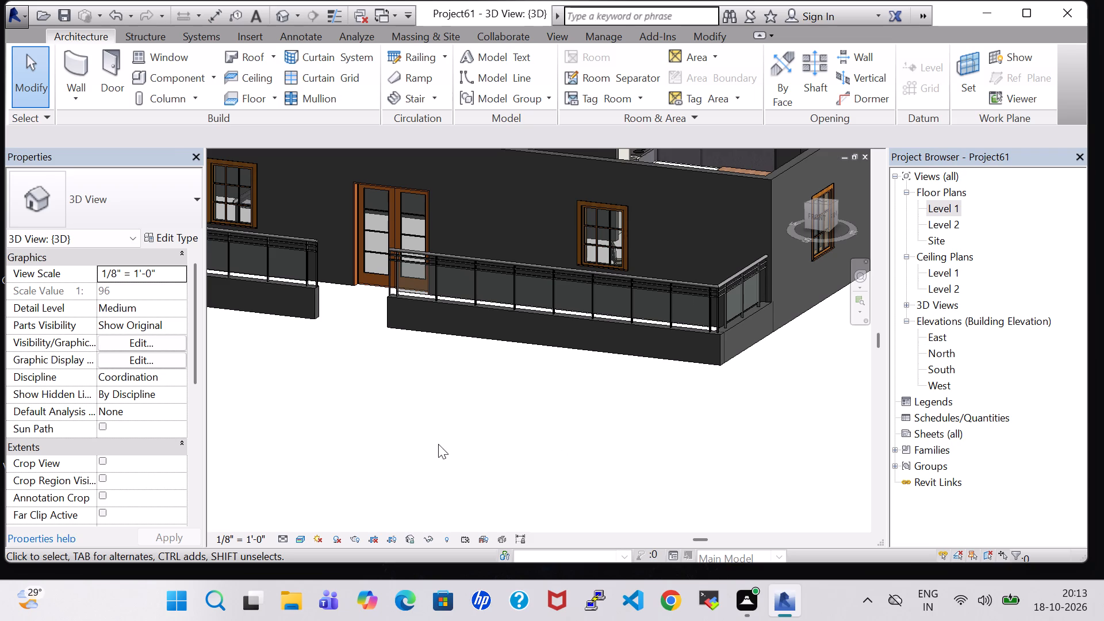
middle_click_drag(420, 441, 502, 480, "shift")
In the Level 1 plan, start a toposurface with points at elevation 0' 0" on the porch's two living-side outer corners.
double_click(936, 206)
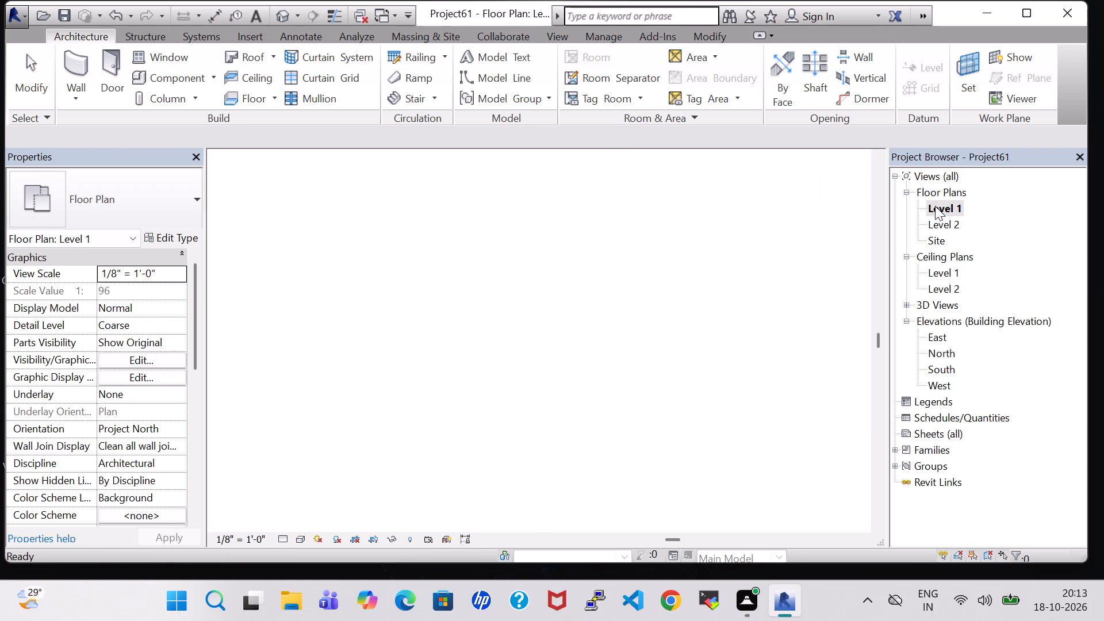
scroll(734, 316, "down", 2)
middle_click_drag(734, 297, 712, 373)
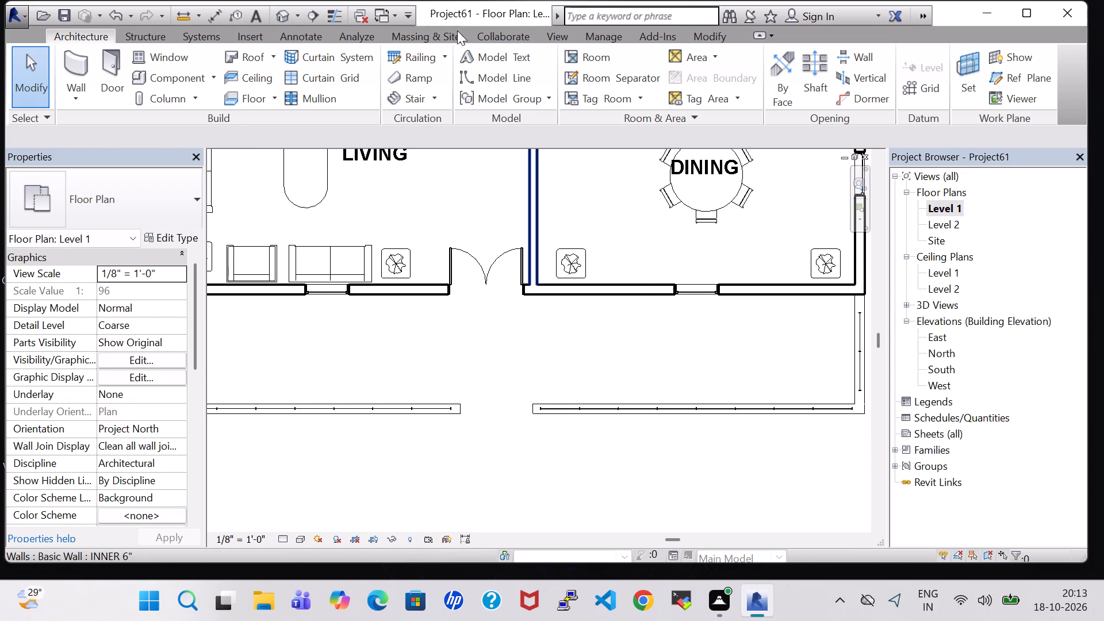
left_click(431, 33)
left_click(392, 60)
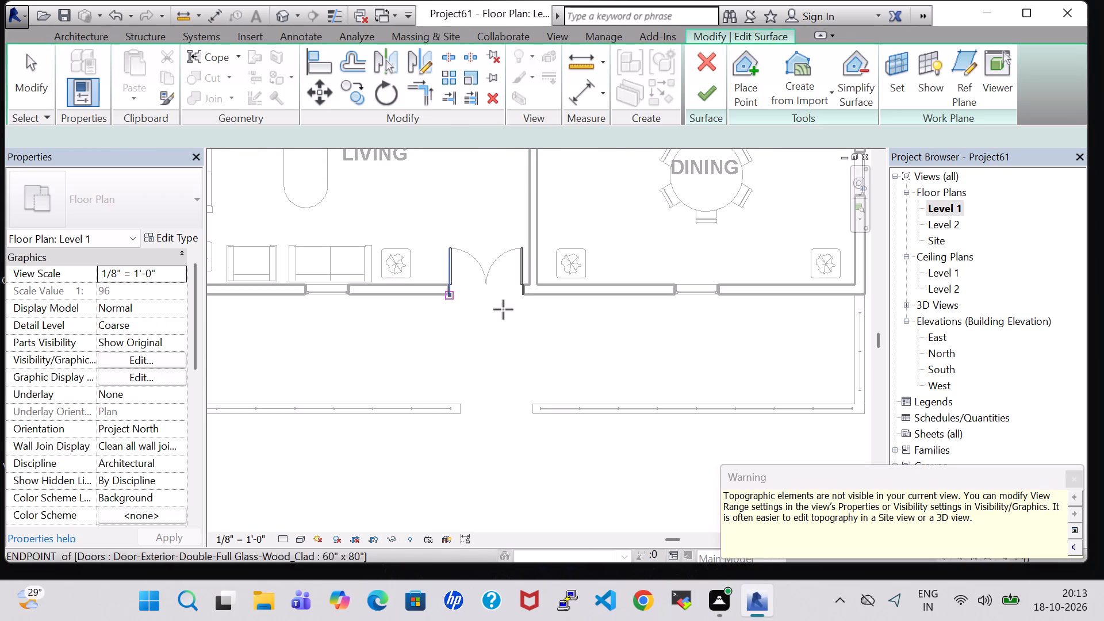
middle_click_drag(669, 378, 853, 381)
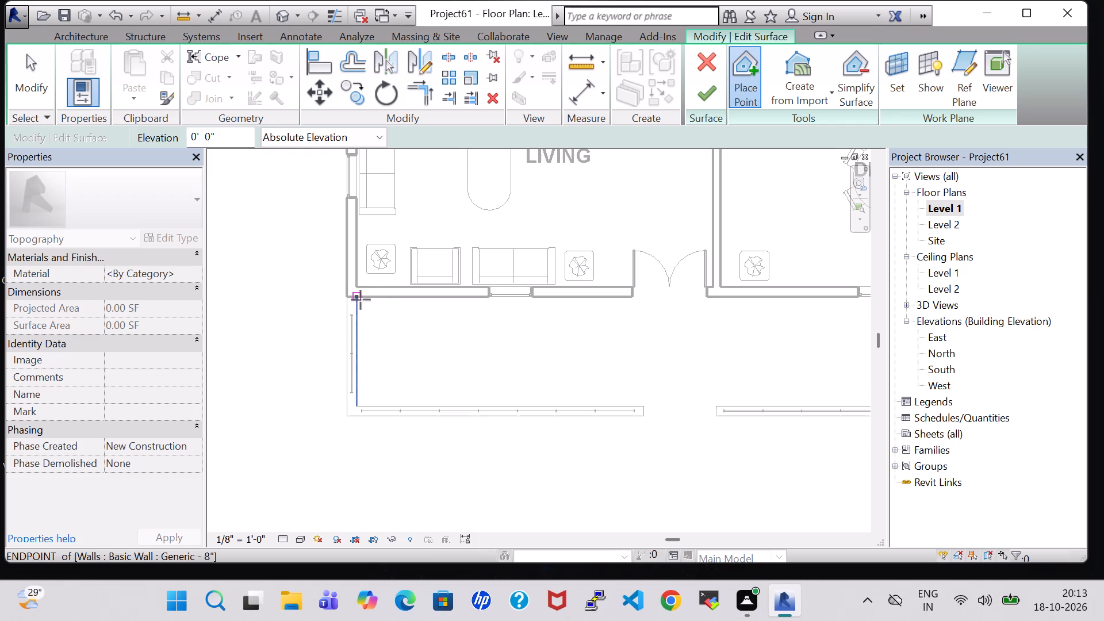
left_click(346, 299)
left_click(346, 415)
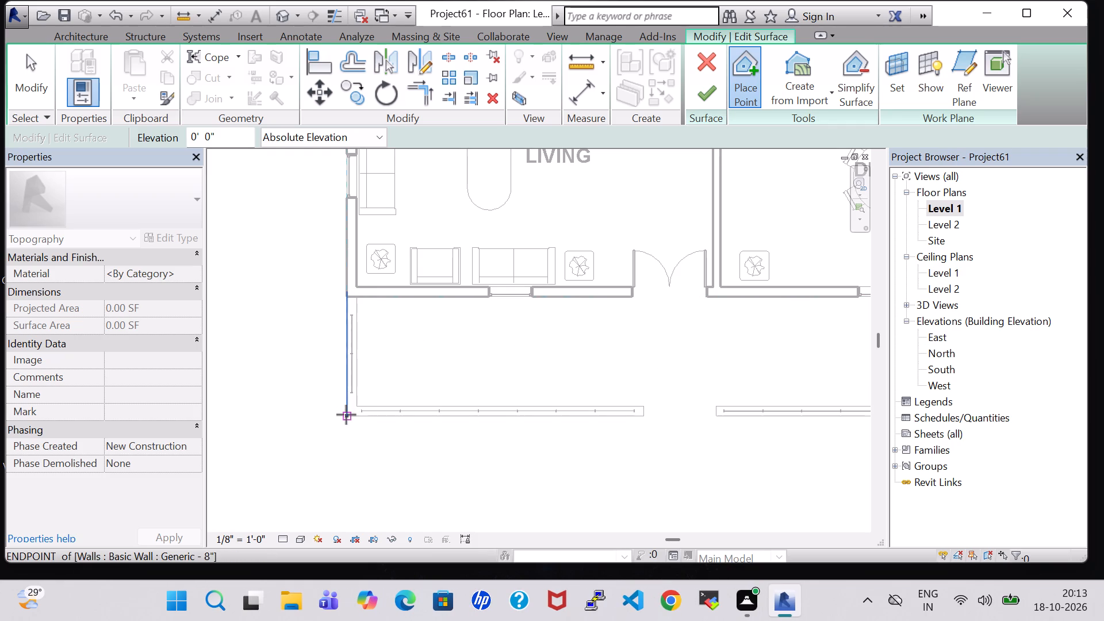
Place toposurface points at elevation 0' 0" on the porch's two dining-side outer corners and finish the surface.
middle_click_drag(592, 396, 160, 366)
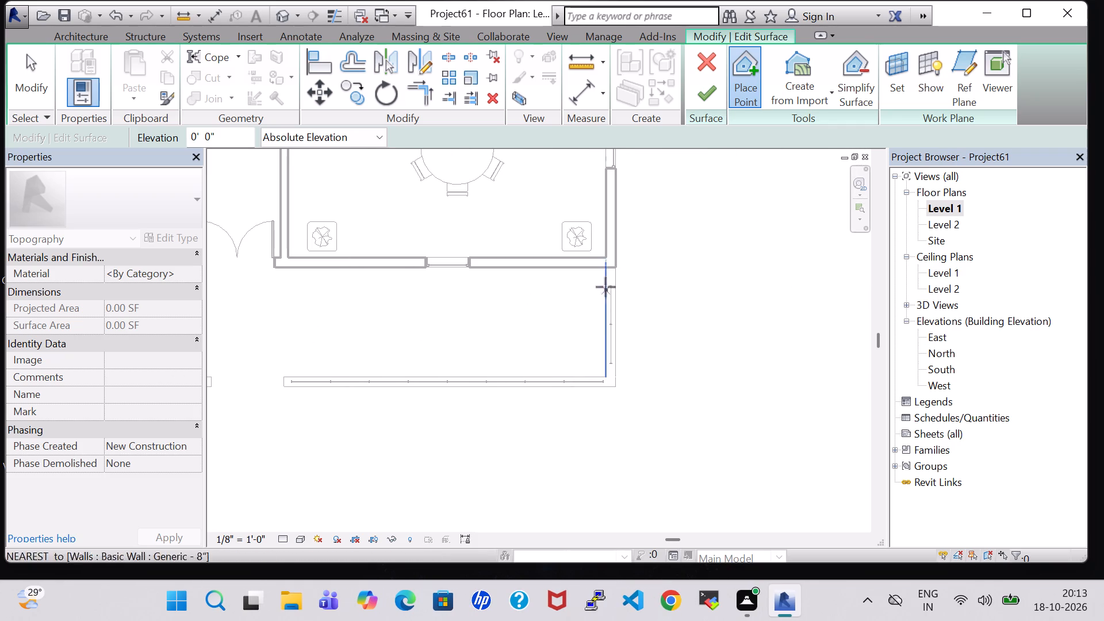
left_click(618, 269)
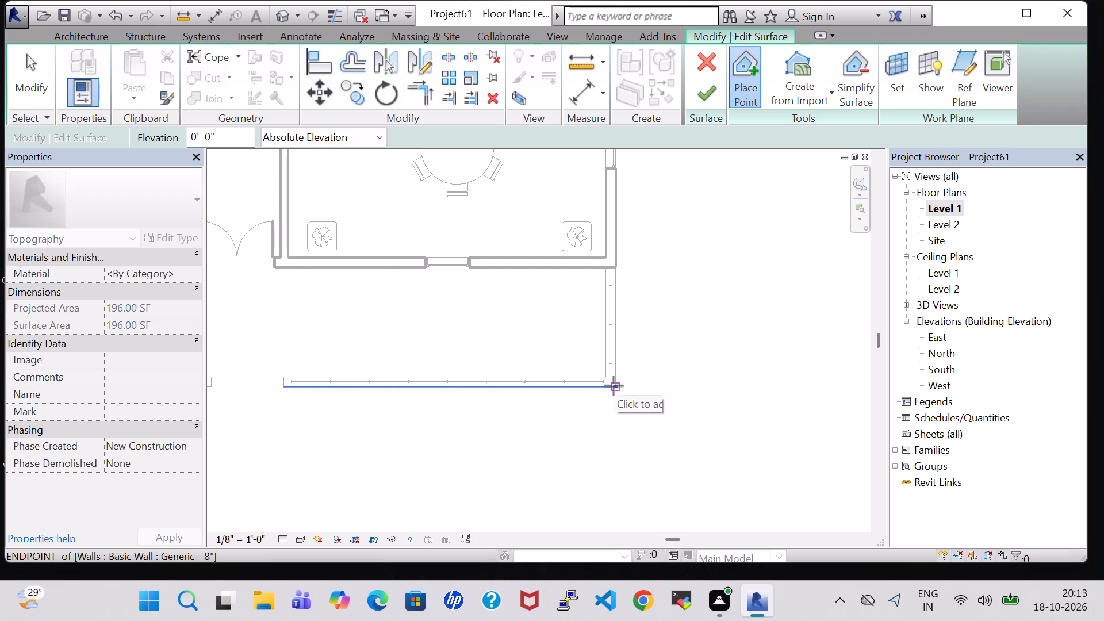
left_click(614, 386)
left_click(704, 91)
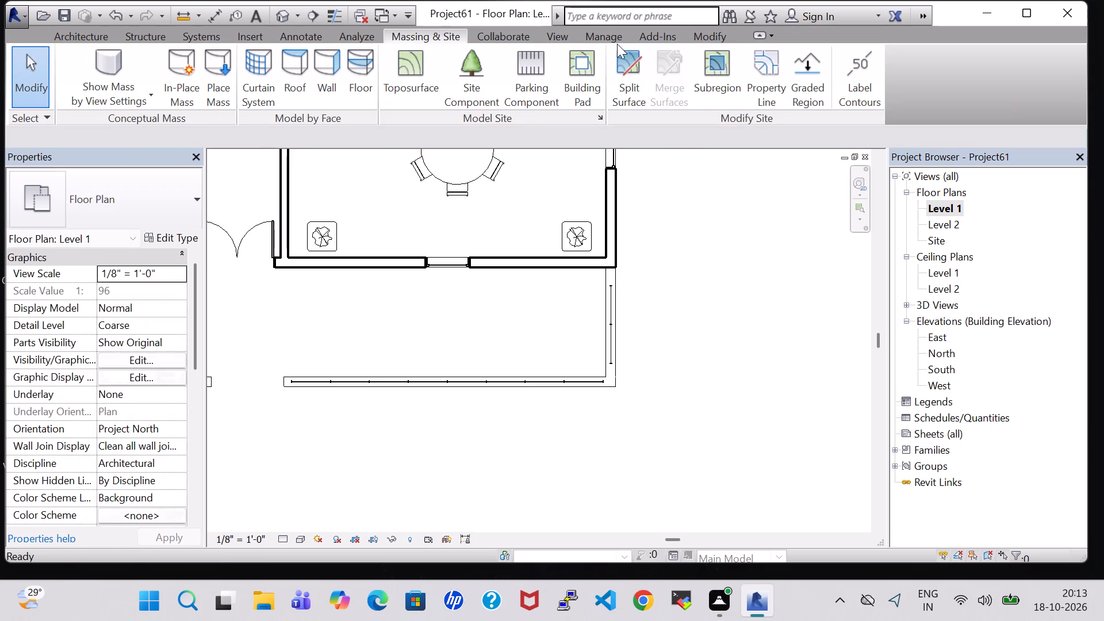
left_click(275, 12)
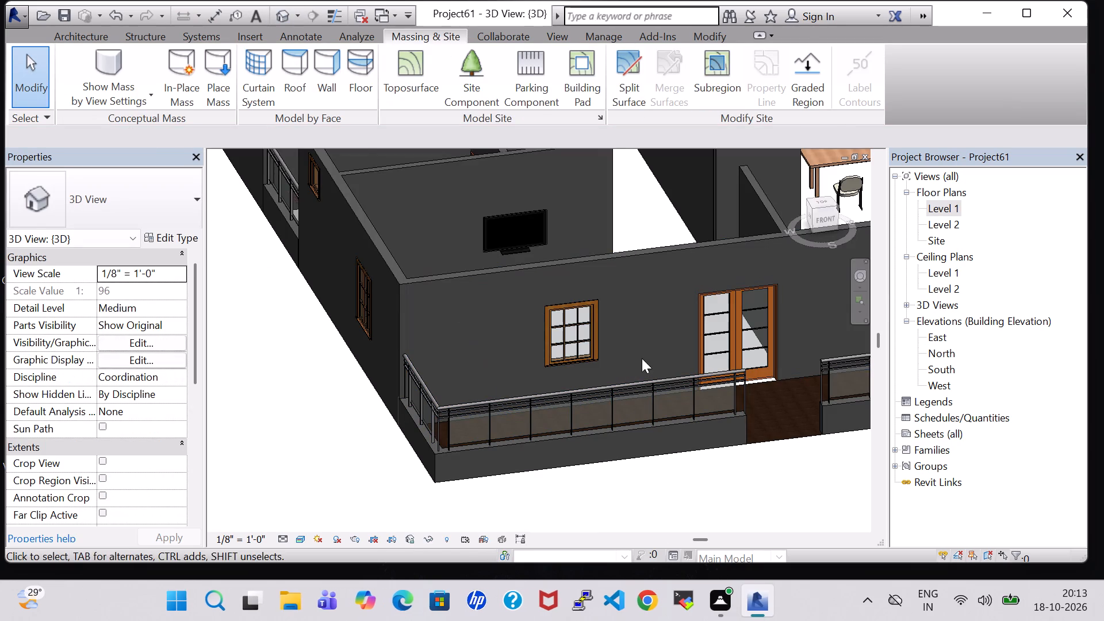
middle_click_drag(647, 203, 642, 317)
middle_click_drag(632, 424, 559, 237)
middle_click_drag(628, 372, 607, 394, "shift")
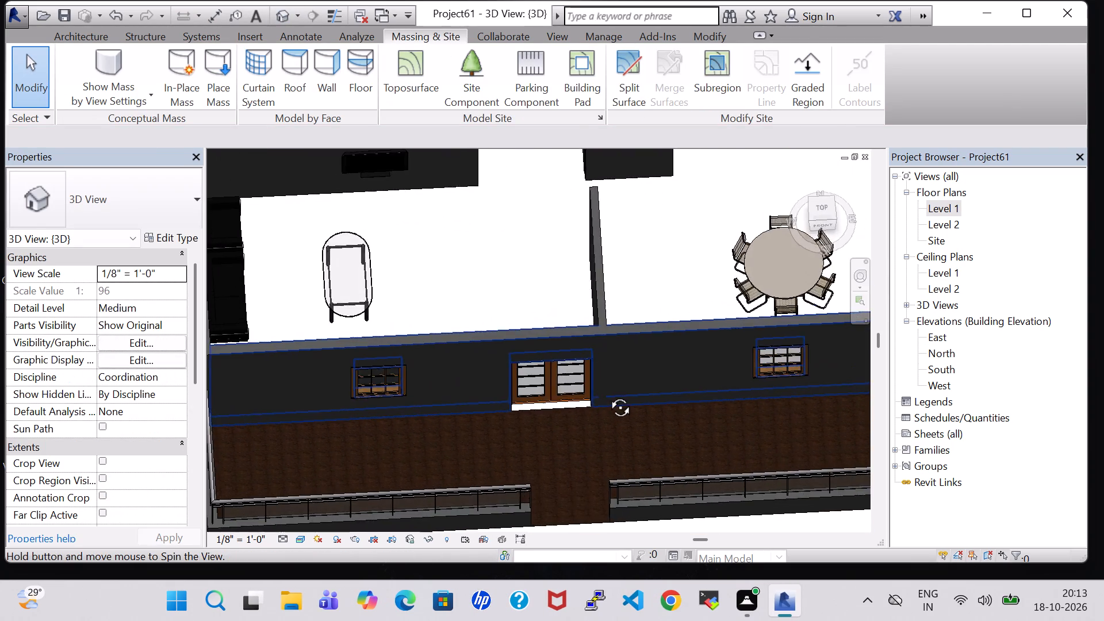
middle_click_drag(607, 394, 597, 347, "shift")
In the Level 1 plan, place three more Seating-Auditorium 18" x 24" x 30" chairs on the porch along the dining room's front wall.
double_click(943, 207)
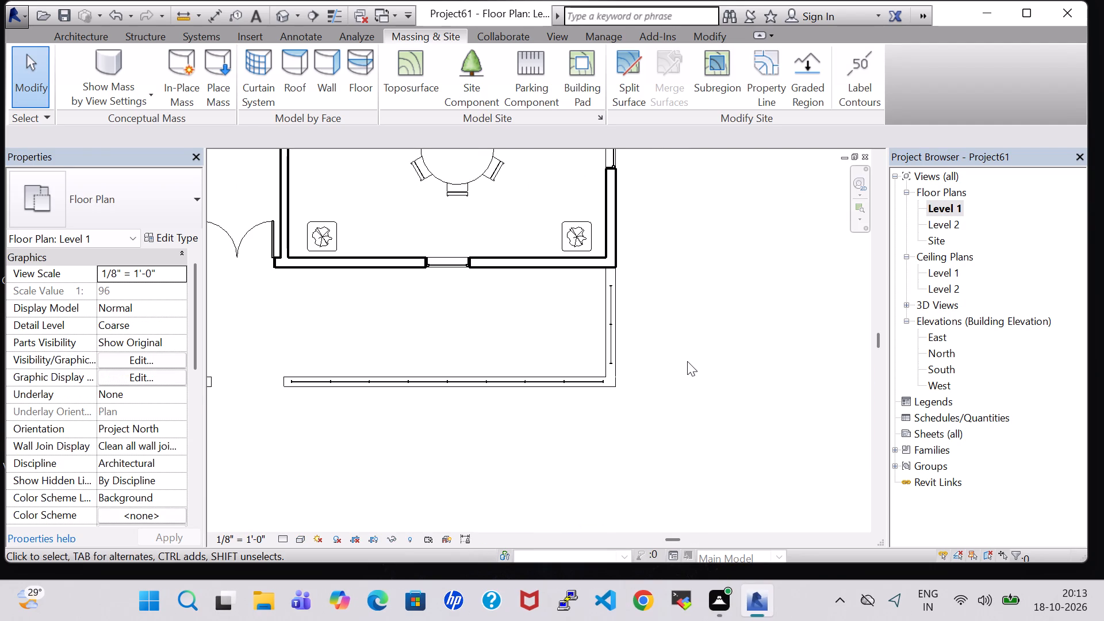
scroll(687, 361, "down", 4)
middle_click_drag(716, 316, 752, 496)
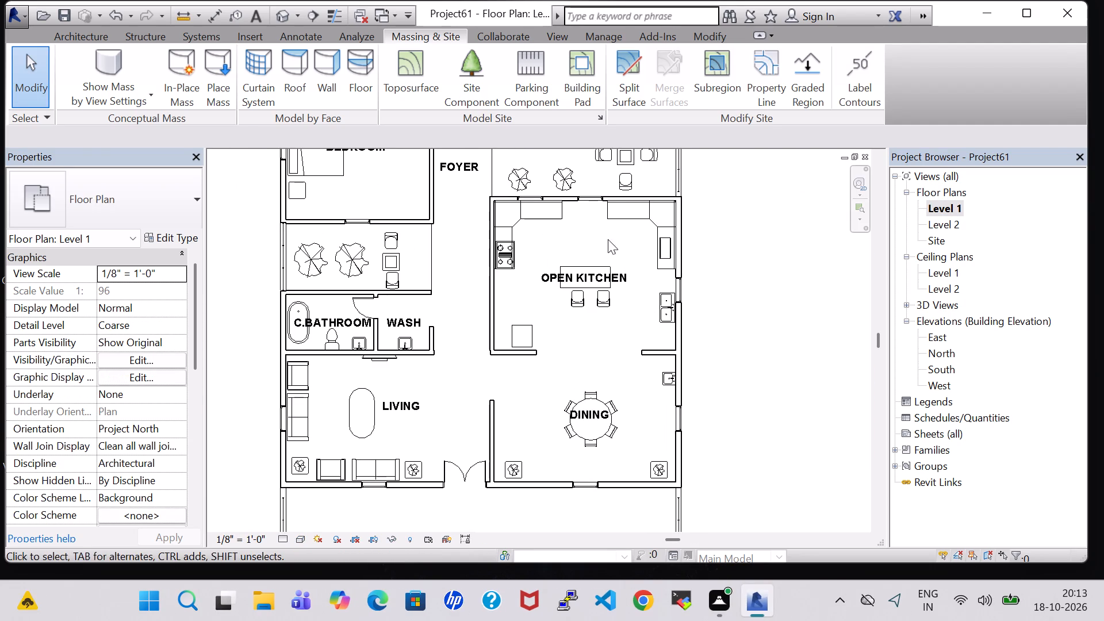
left_click(622, 177)
right_click(622, 177)
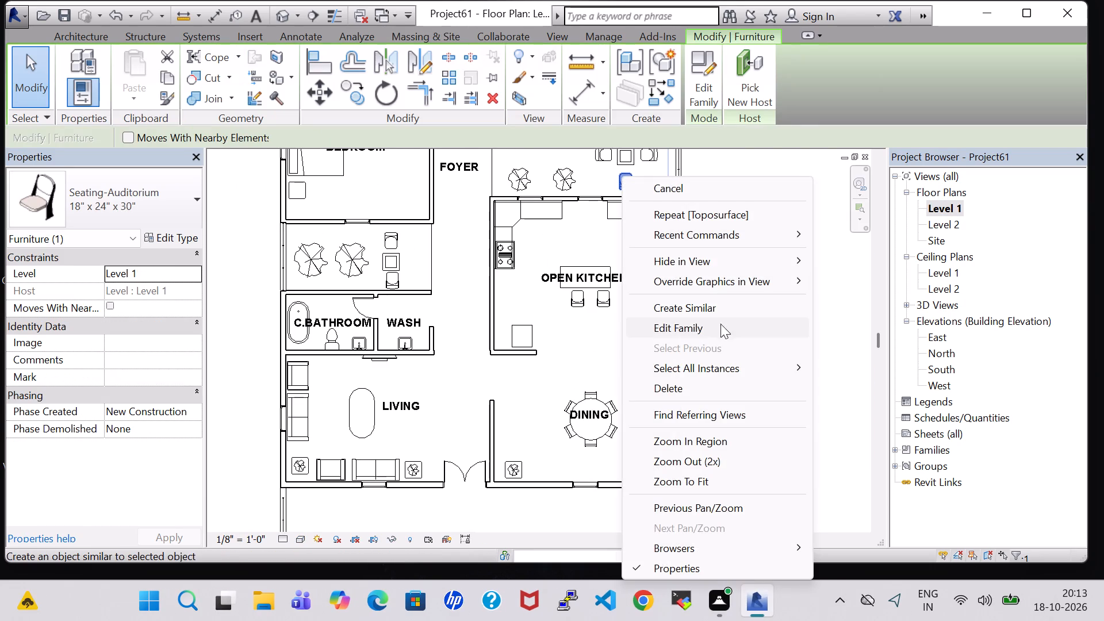
left_click(711, 307)
middle_click_drag(700, 461, 723, 414)
scroll(565, 462, "up", 5)
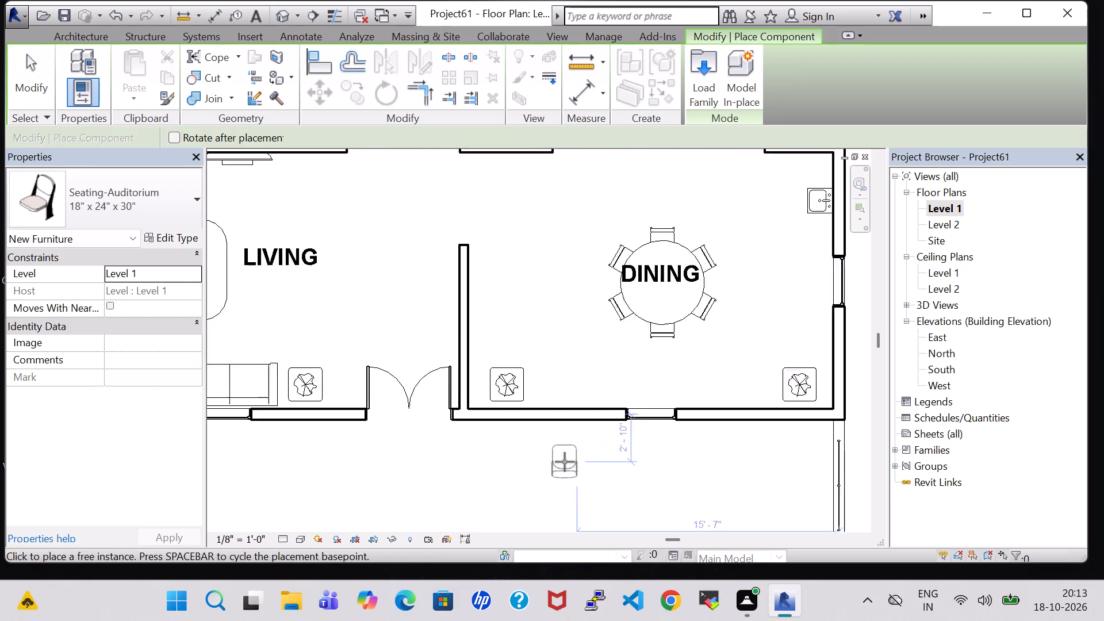
scroll(565, 462, "up", 1)
left_click(589, 440)
left_click(660, 441)
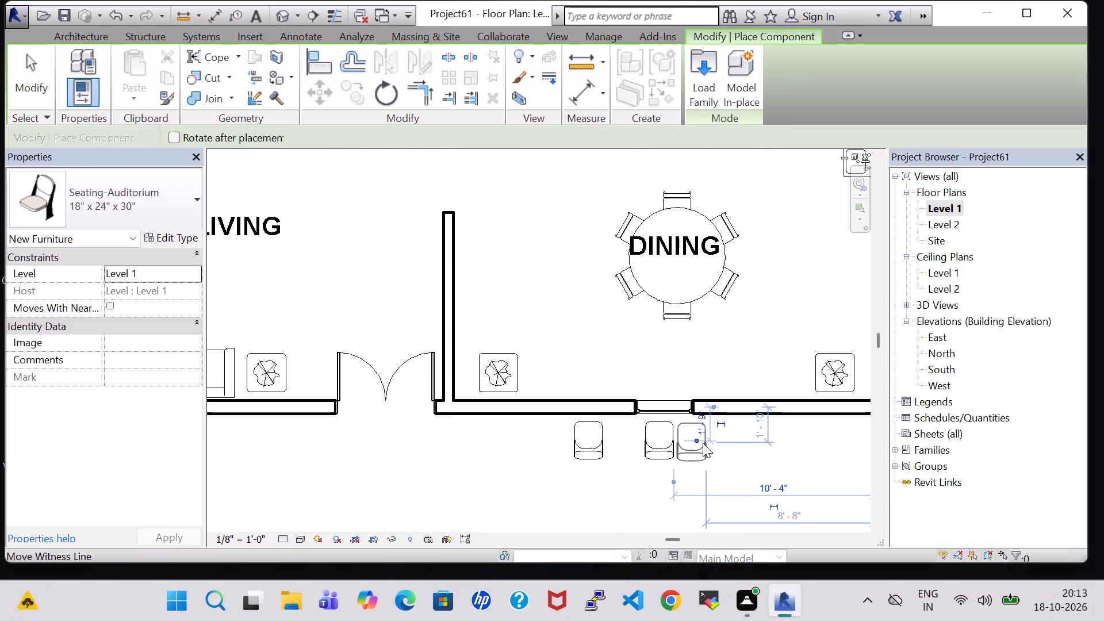
left_click(753, 444)
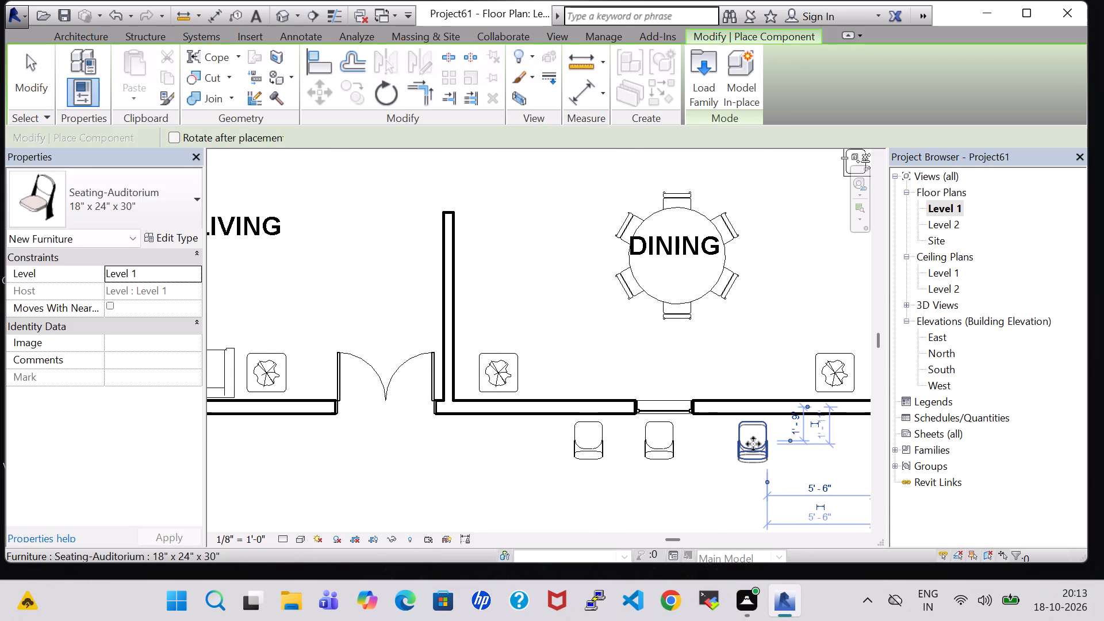
key("Escape")
key("Escape")
Place a Table-End 24" x 24" table, matching the living room's, on the porch in front of the middle chair.
scroll(740, 308, "down", 8)
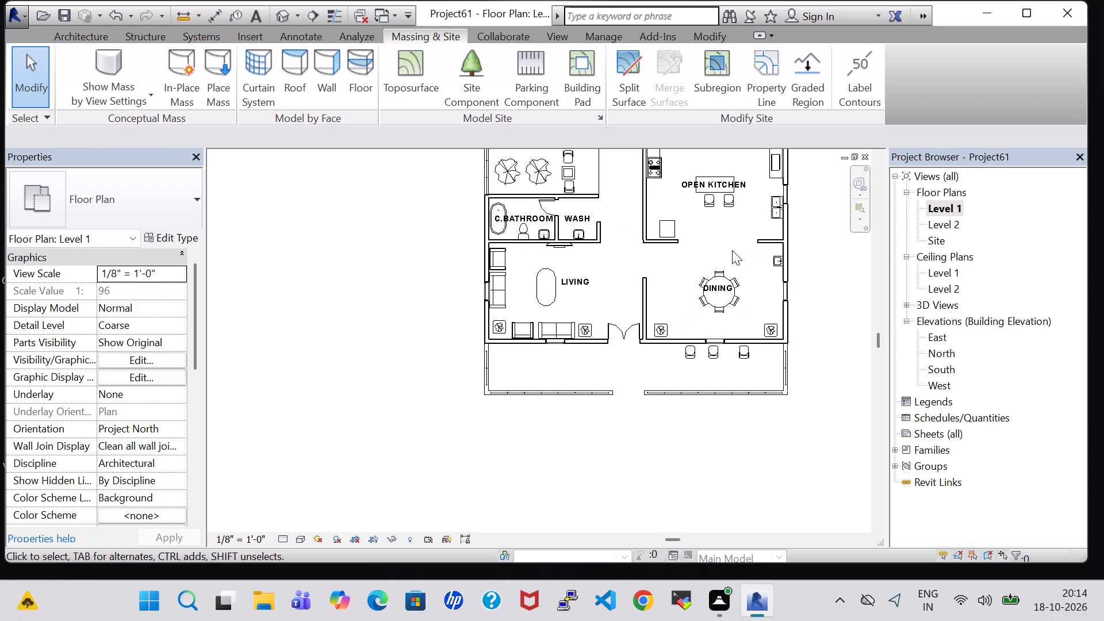
middle_click_drag(732, 250, 732, 275)
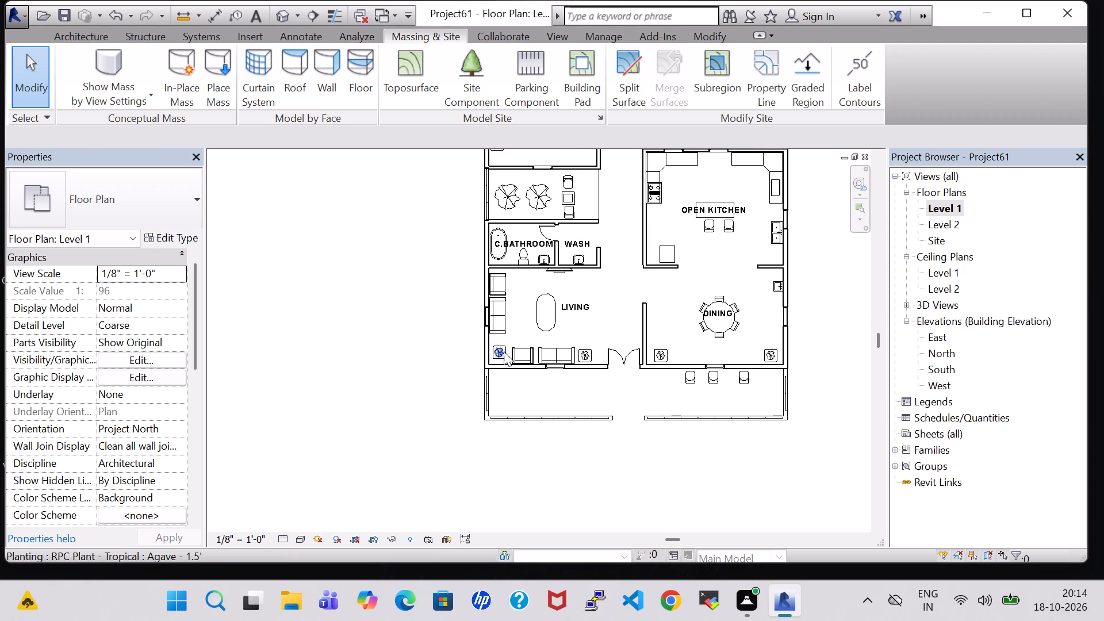
scroll(504, 351, "up", 8)
left_click(508, 346)
right_click(508, 346)
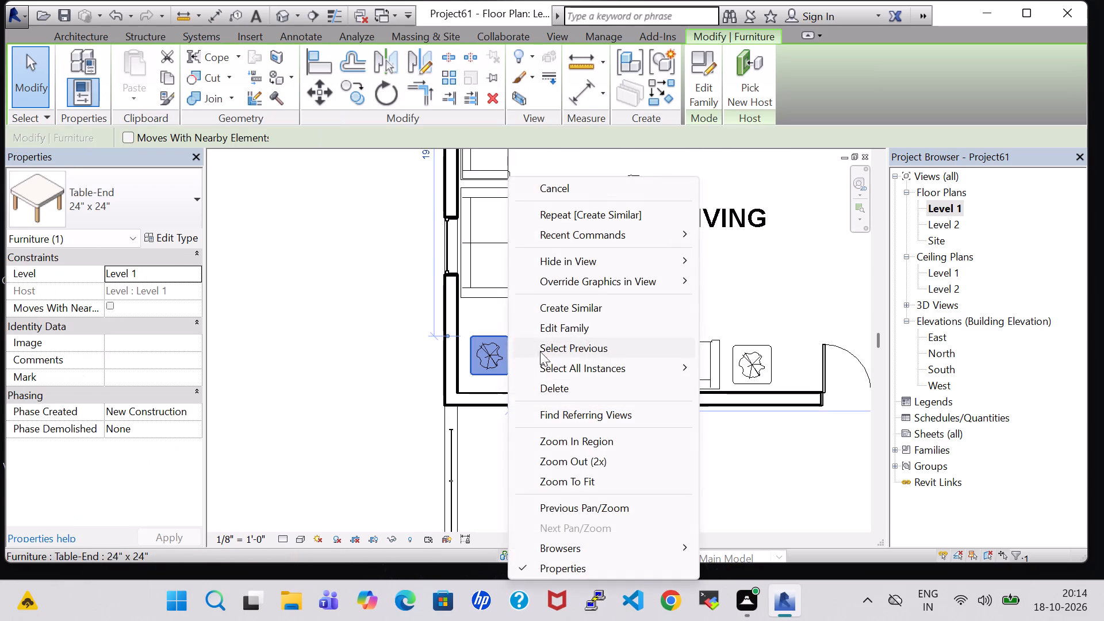
left_click(592, 311)
scroll(732, 452, "down", 1)
middle_click_drag(732, 452, 261, 352)
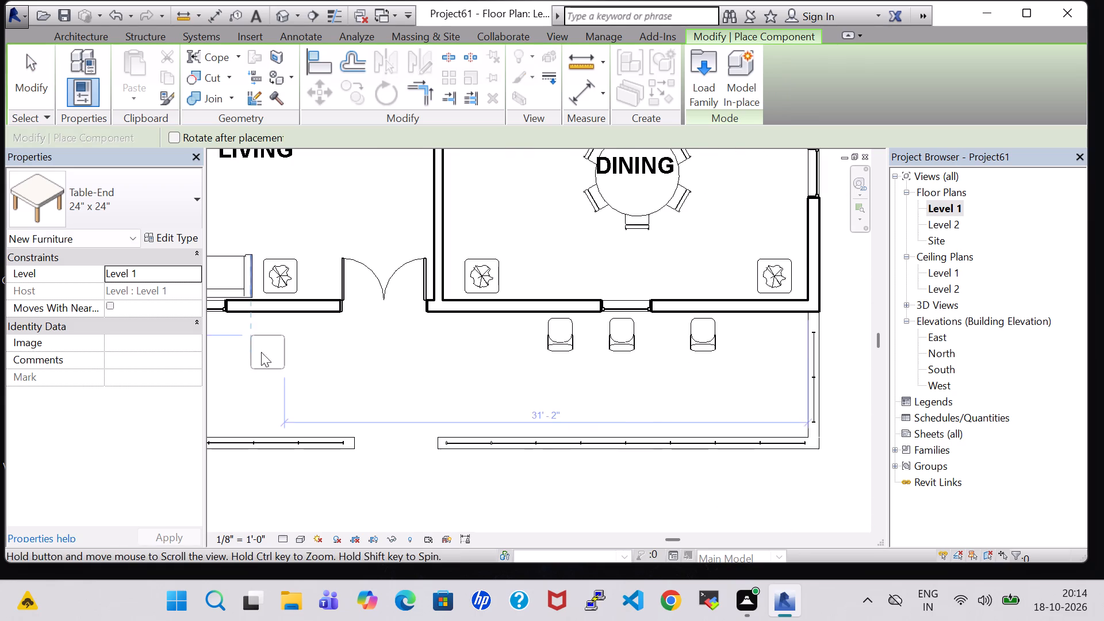
left_click(635, 378)
key("Escape")
key("Escape")
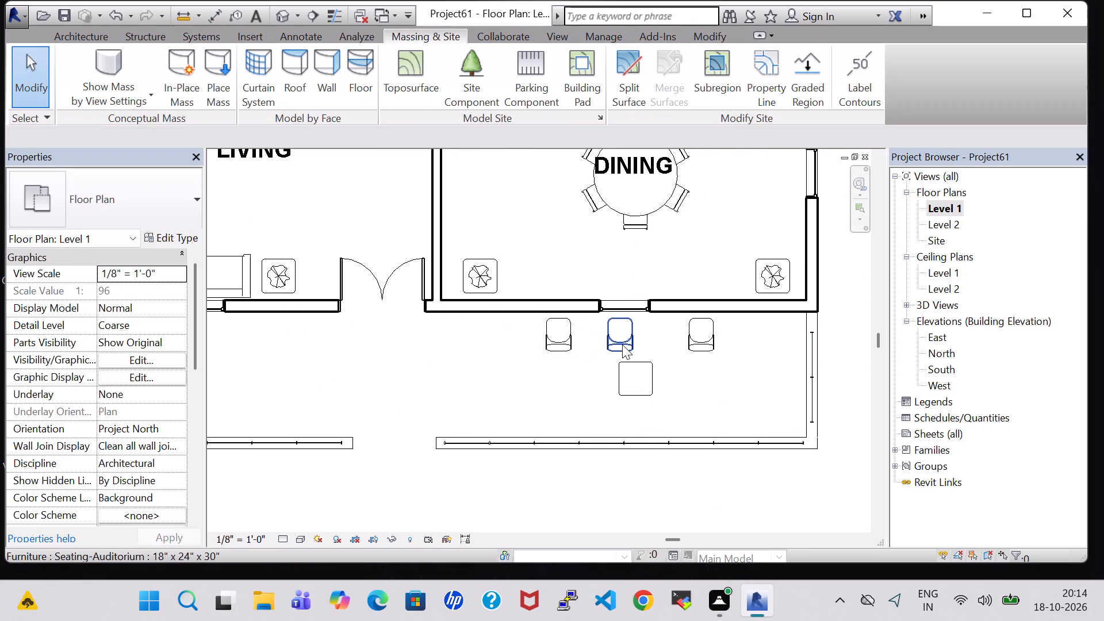
Nudge the middle porch chair slightly toward the side railing and bring the outer chair beside it, about 8' 1" from the side wall.
left_click(622, 344)
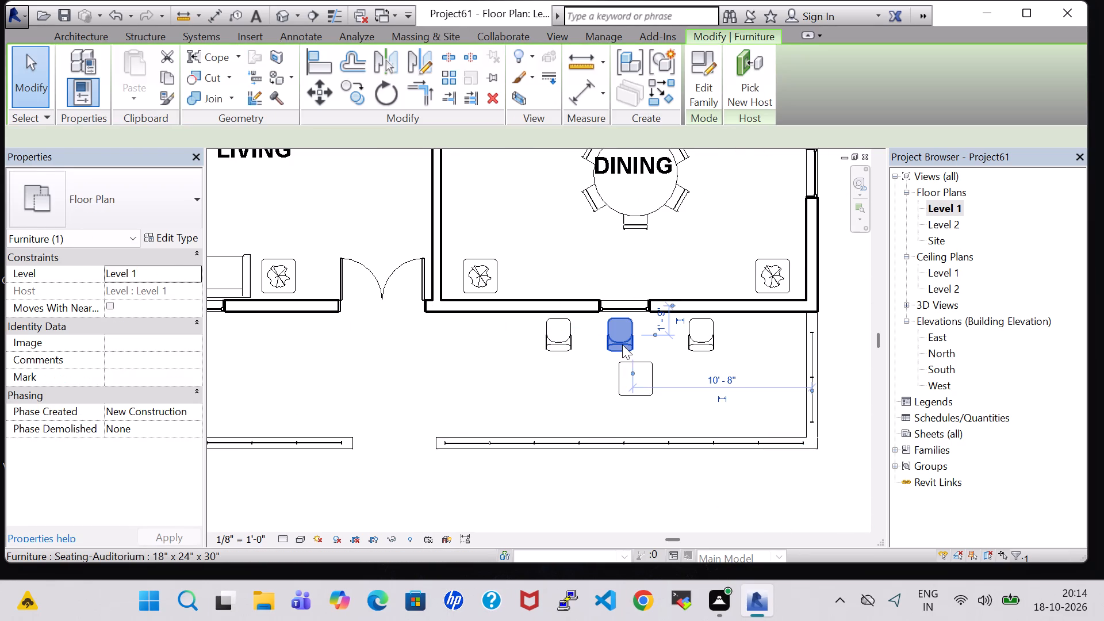
key("Right")
key("Right")
left_click(710, 341)
key("Left")
key("Left")
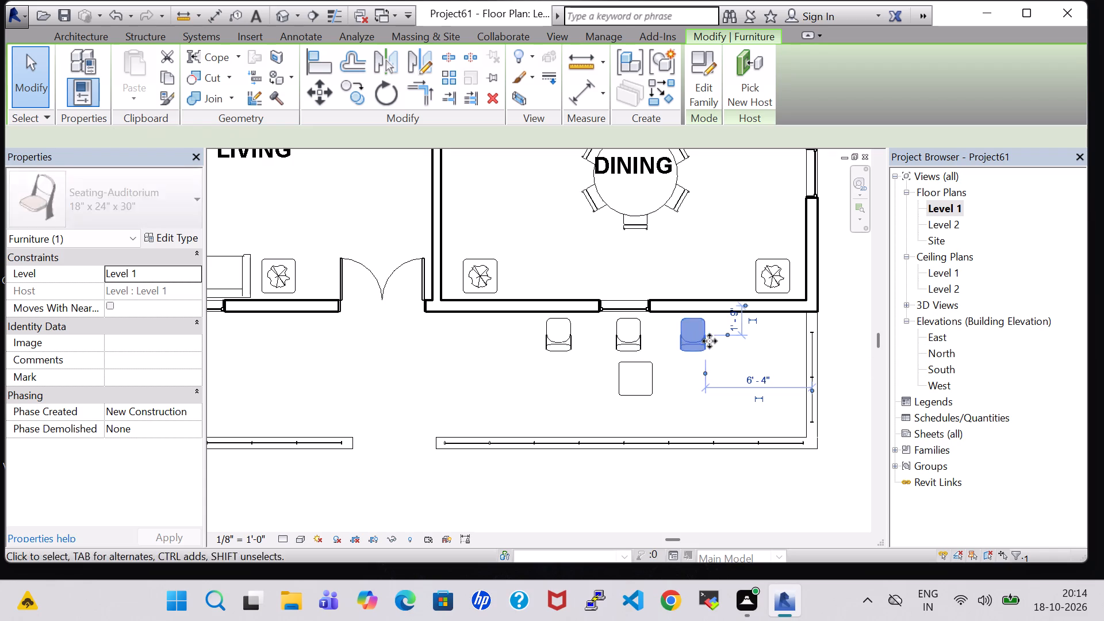
key("Left")
key("Left")
key("Left")
key("Left")
key("Left")
key("Left")
key("Left")
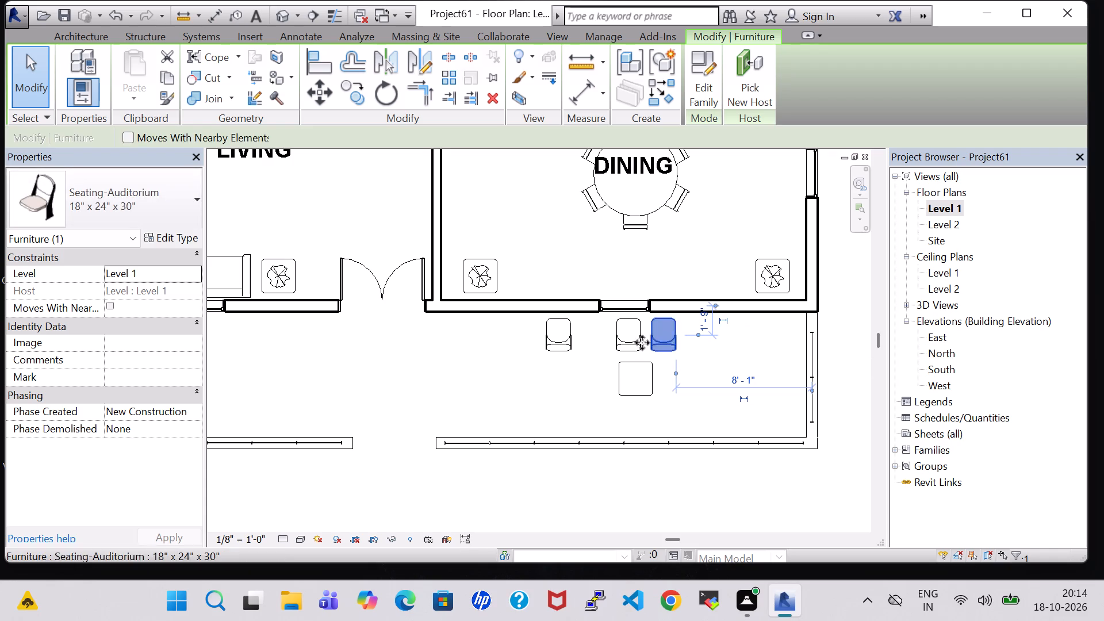
Nudge the porch chair nearest the entrance toward the other two so all three stand close together behind the table.
left_click(555, 336)
key("Right")
key("Right")
key("Right")
key("Right")
key("Right")
key("Right")
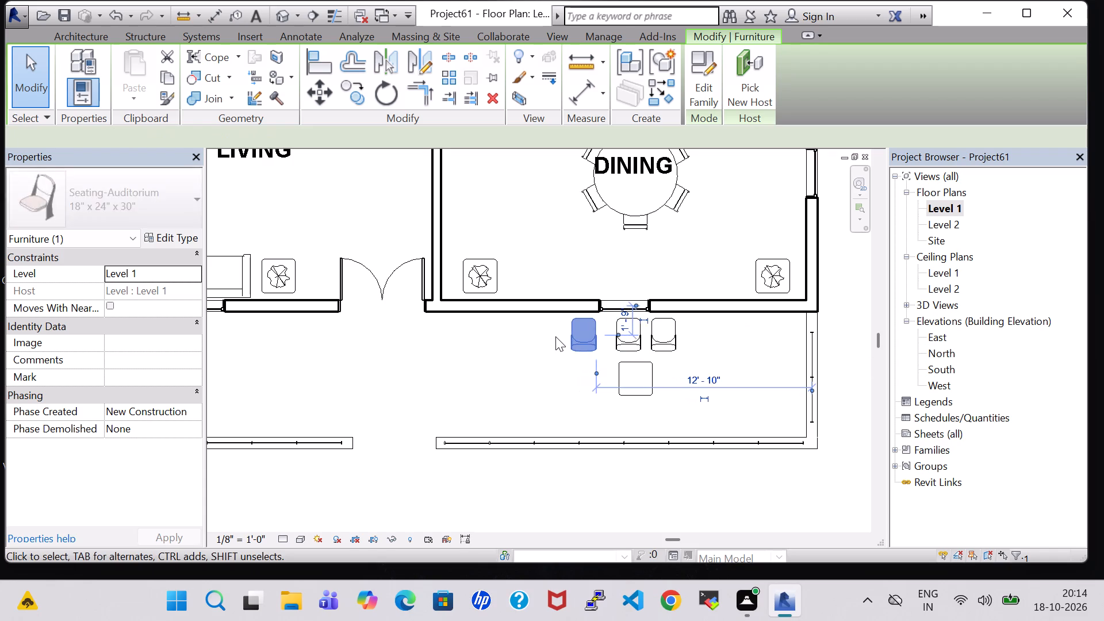
key("Right")
key("Right")
key("Right")
left_click(742, 347)
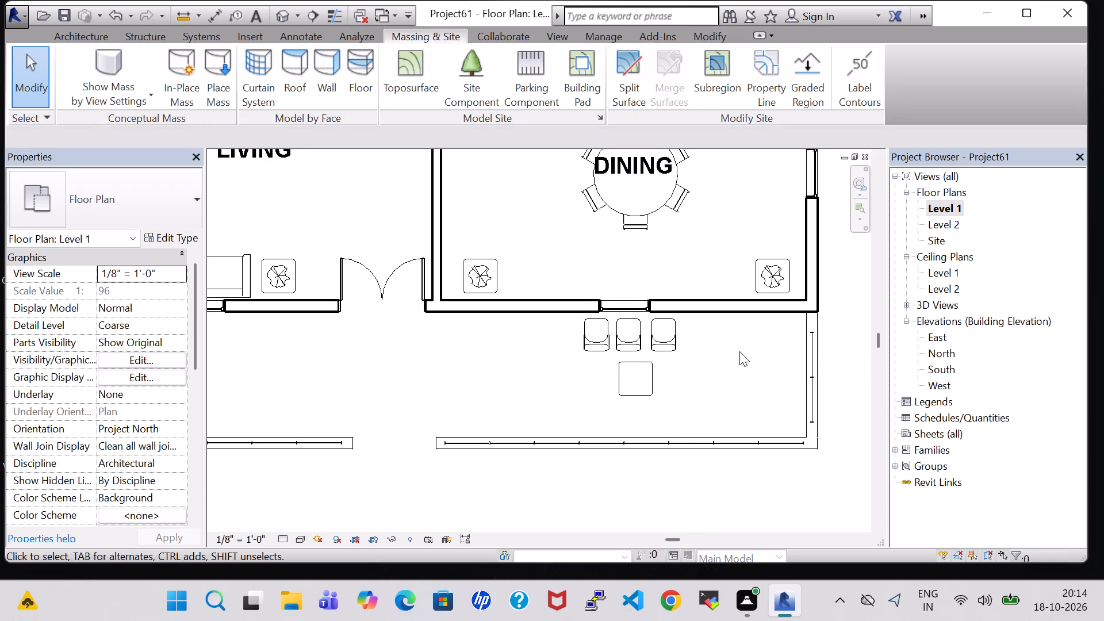
scroll(759, 359, "down", 4)
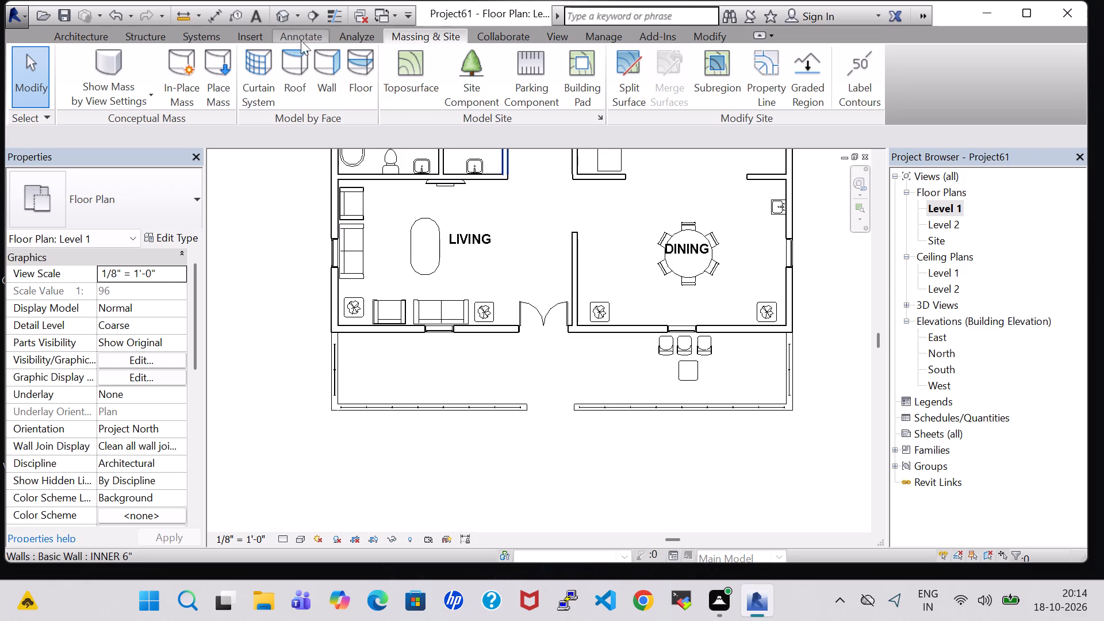
left_click(281, 8)
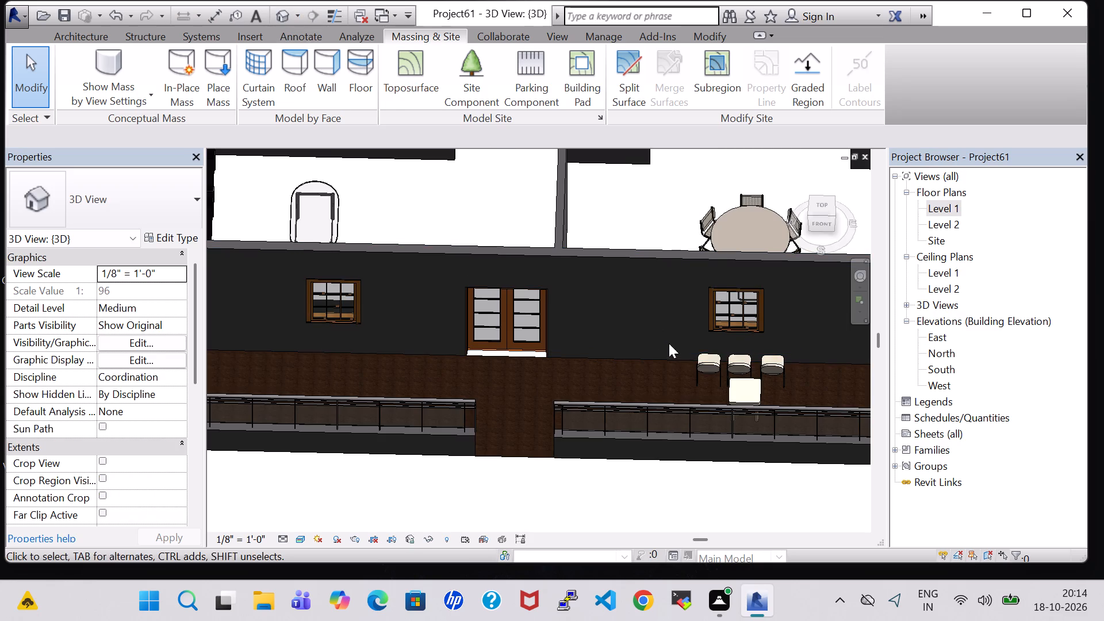
Turn the three porch chairs around so their backs are against the dining room's front wall and they face the end table.
left_click(703, 375)
key("space")
key("space")
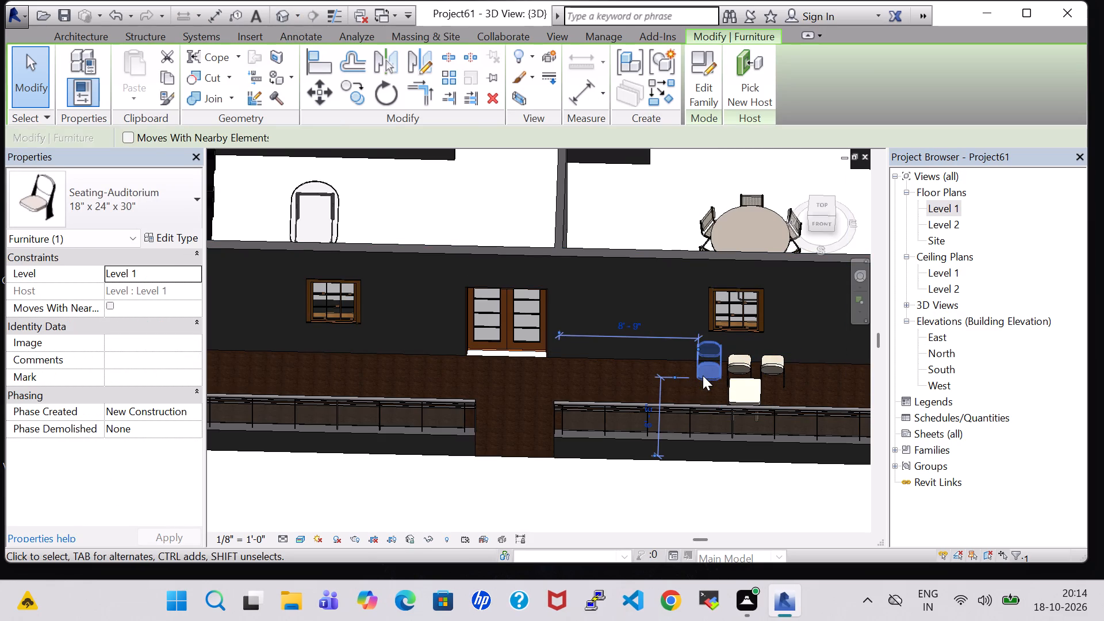
left_click(747, 375)
left_click(742, 363)
key("space")
key("space")
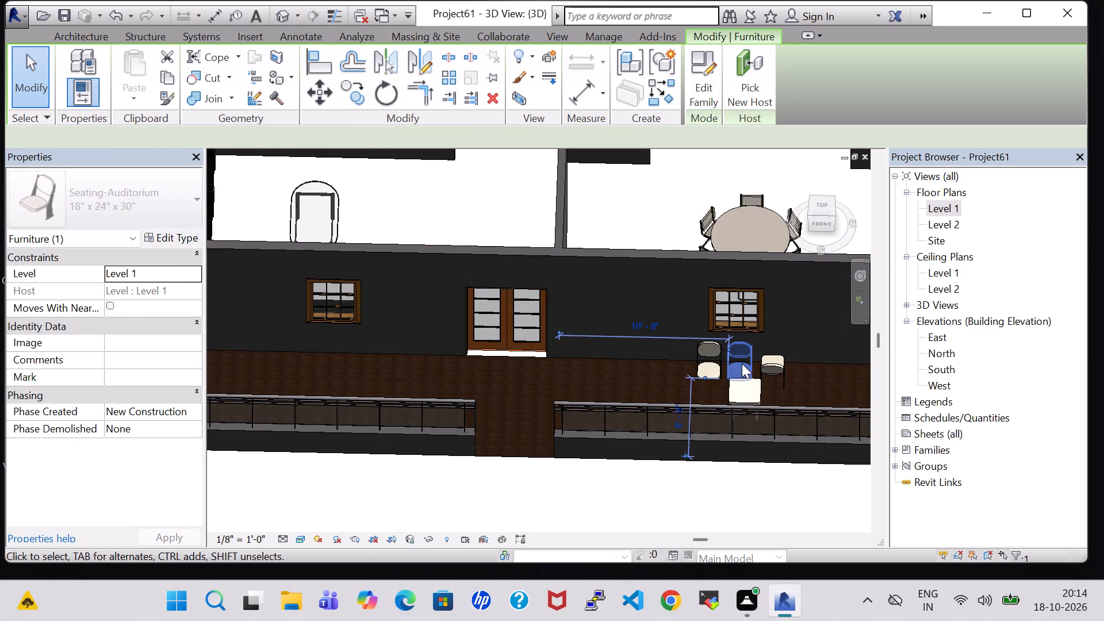
left_click(766, 363)
key("space")
key("space")
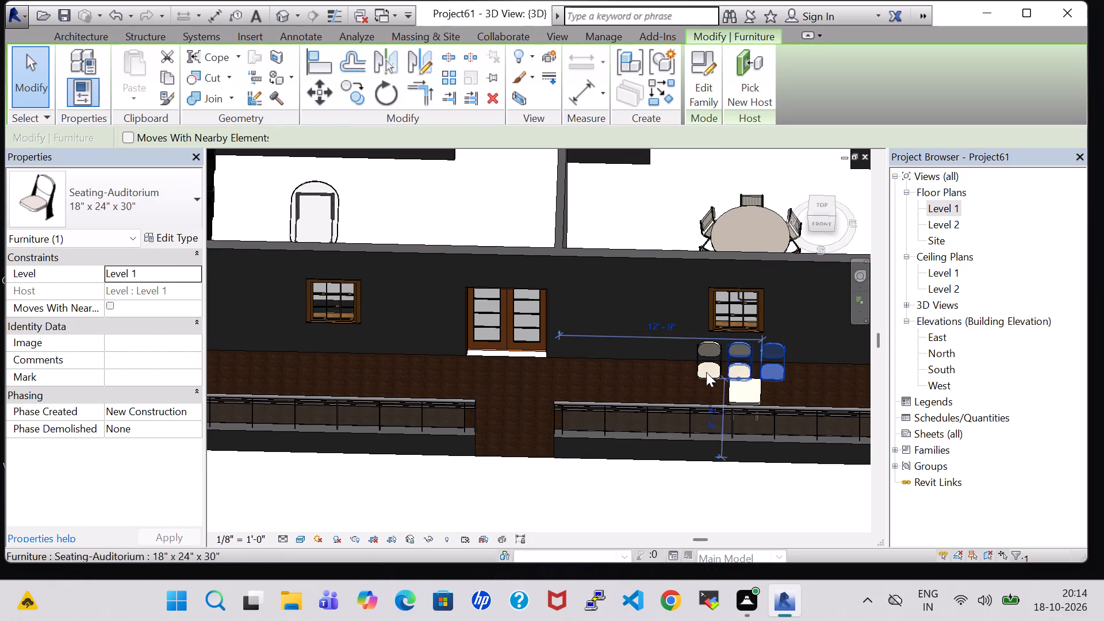
left_click(647, 377)
Nudge the porch end table slightly toward the entrance, in front of the three chairs.
middle_click_drag(807, 359, 806, 411, "shift")
left_click(741, 462)
left_click(742, 474)
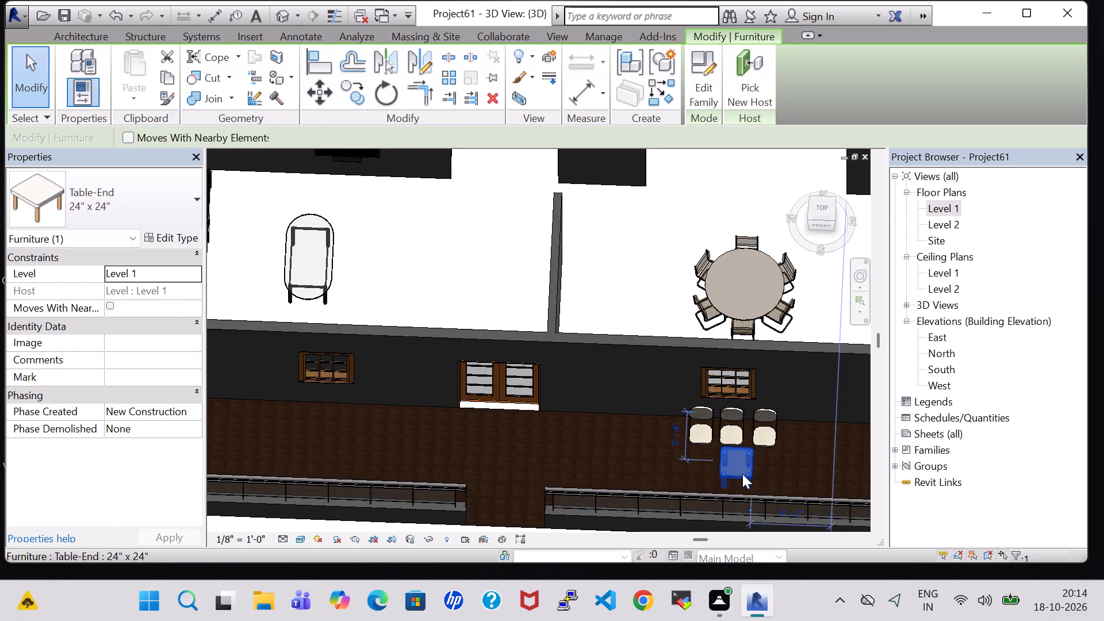
key("Left")
key("Left")
left_click(822, 448)
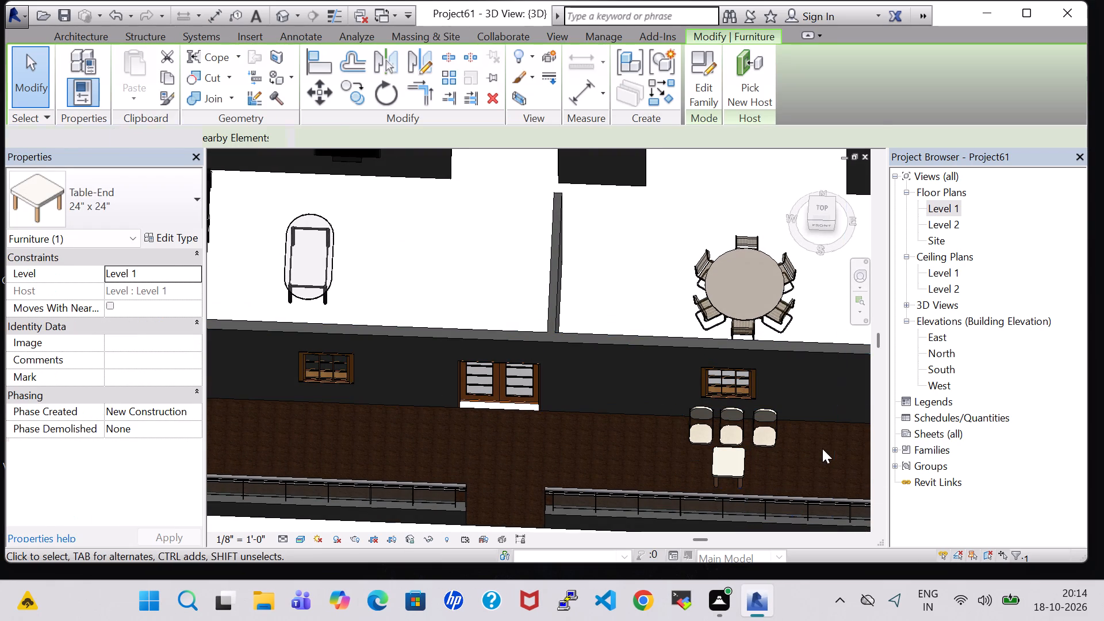
In the Level 1 plan, load the RPC Female family from the Entourage library folder as a component.
double_click(942, 205)
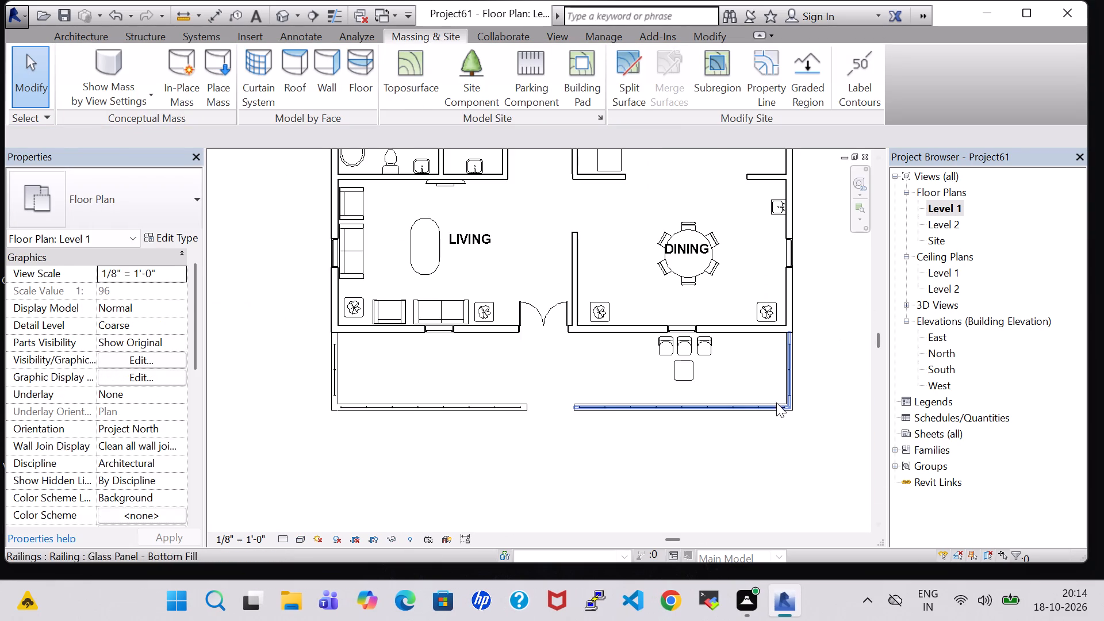
scroll(775, 408, "down", 2)
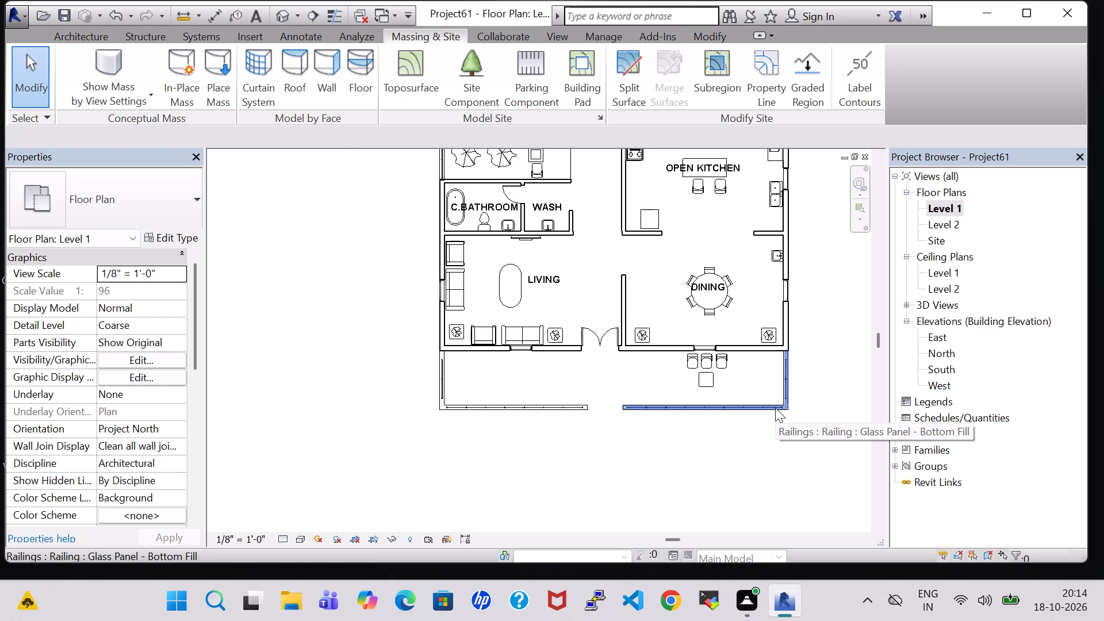
left_click(83, 29)
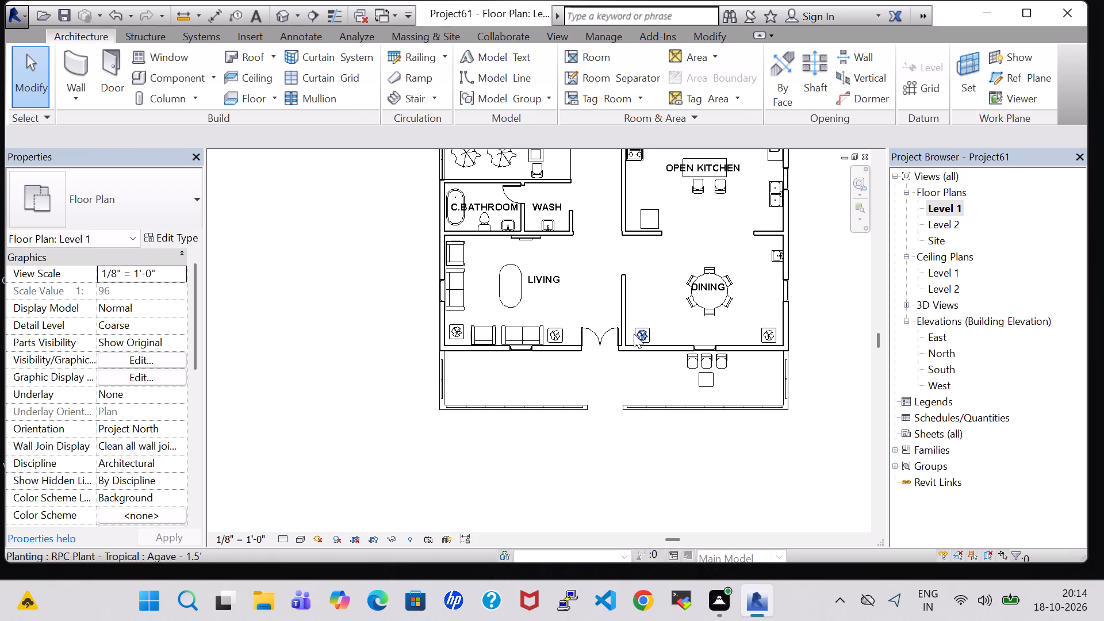
scroll(634, 333, "up", 3)
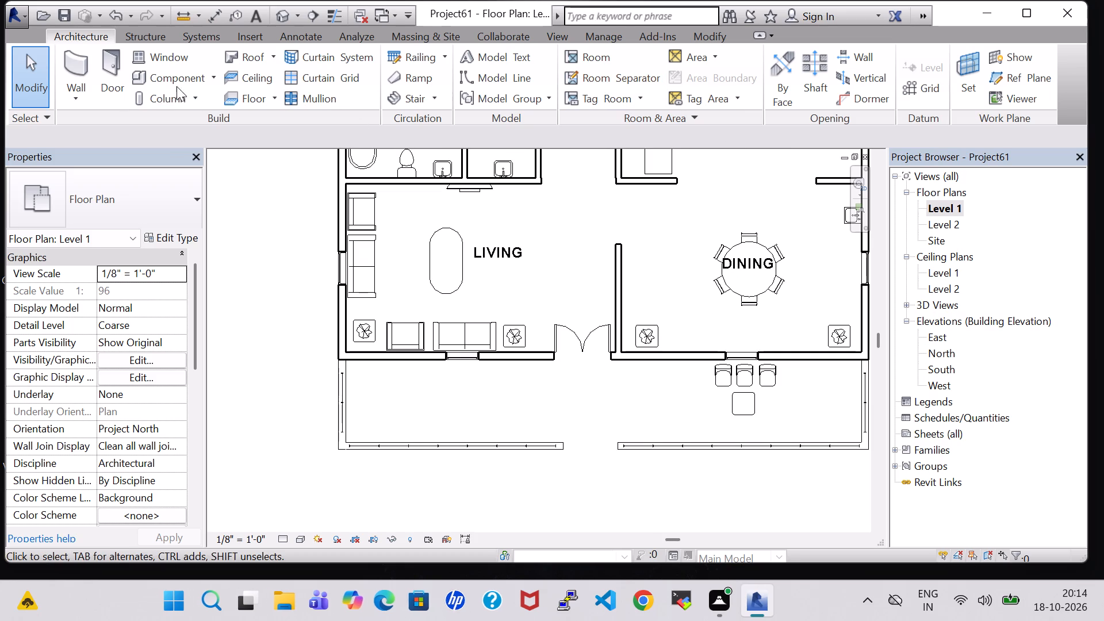
left_click(171, 80)
left_click(711, 75)
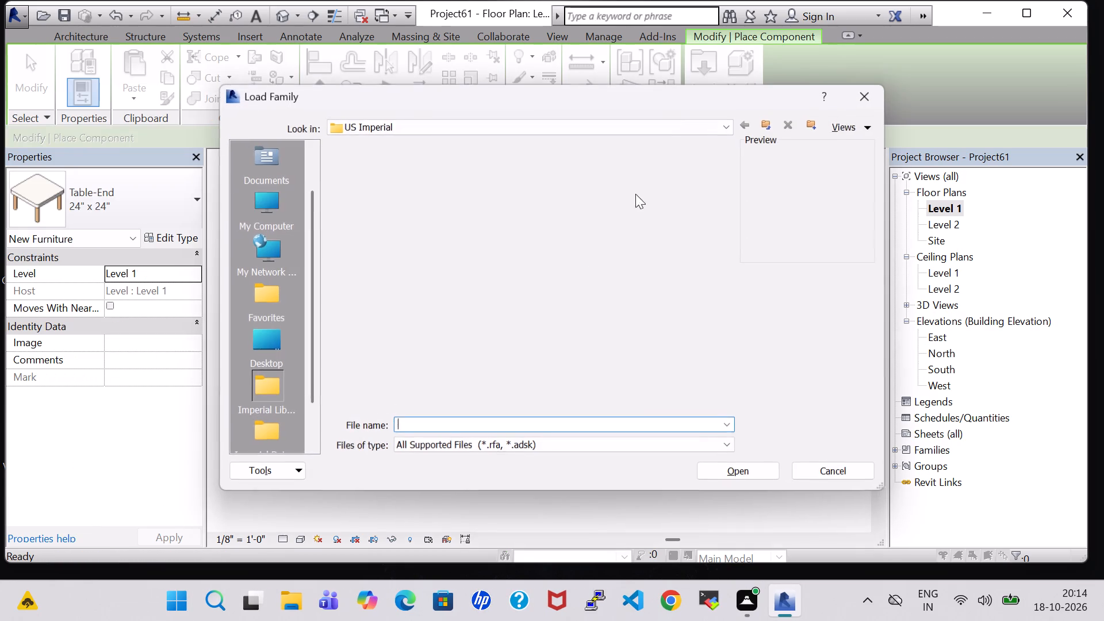
double_click(500, 389)
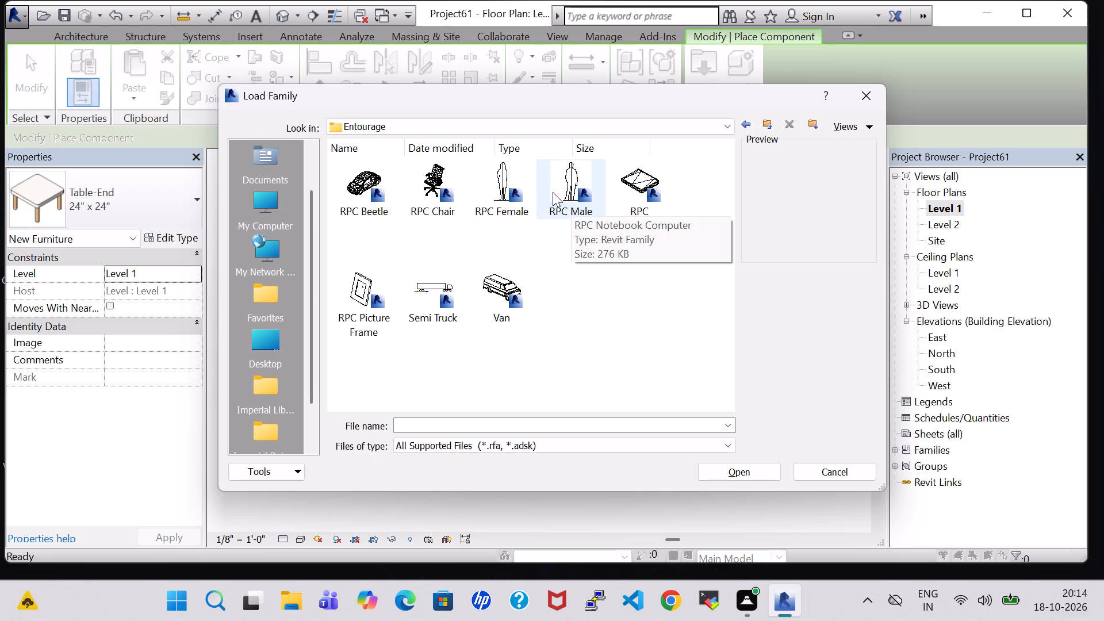
left_click(512, 177)
left_click(743, 471)
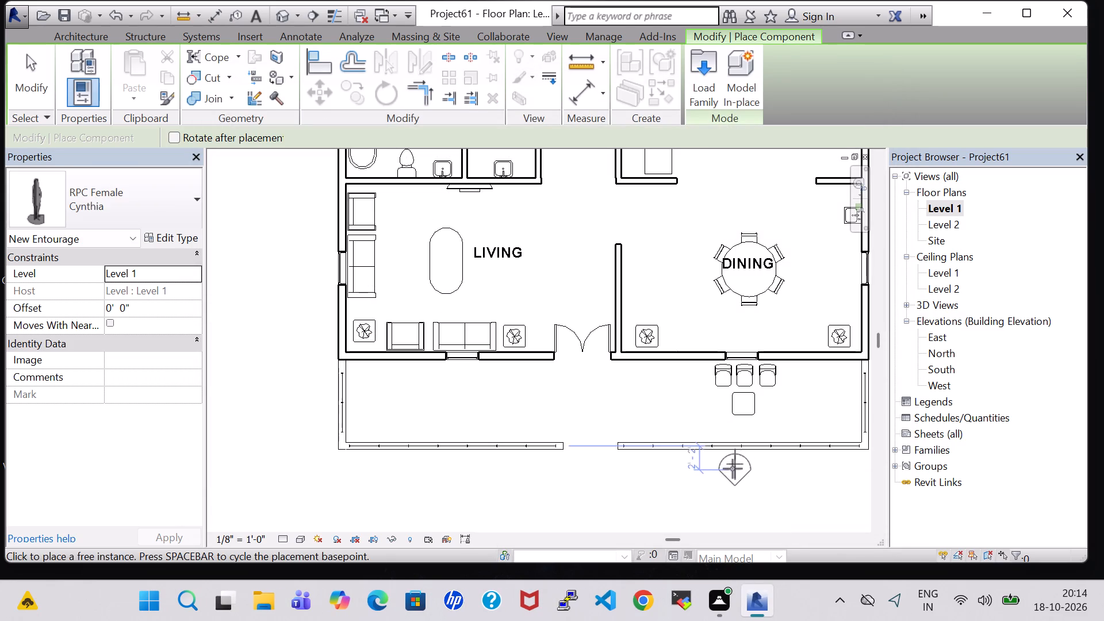
Place one RPC Female Cynthia figure at the front edge of the living room's front-wall sofa and switch to the 3D view.
scroll(722, 464, "up", 4)
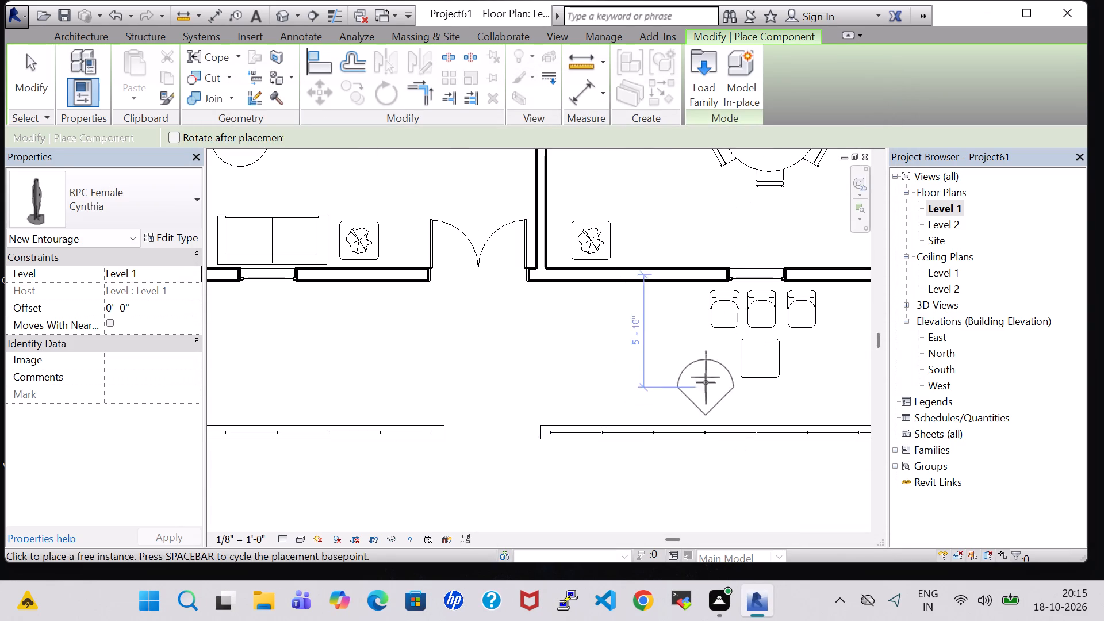
middle_click_drag(363, 365, 462, 415)
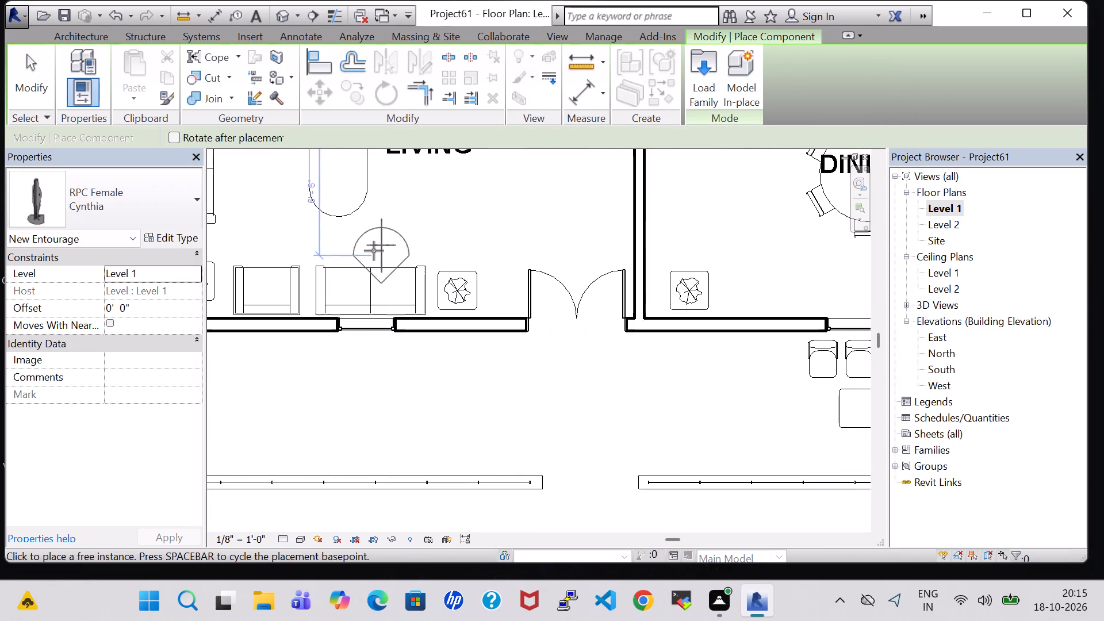
left_click(372, 248)
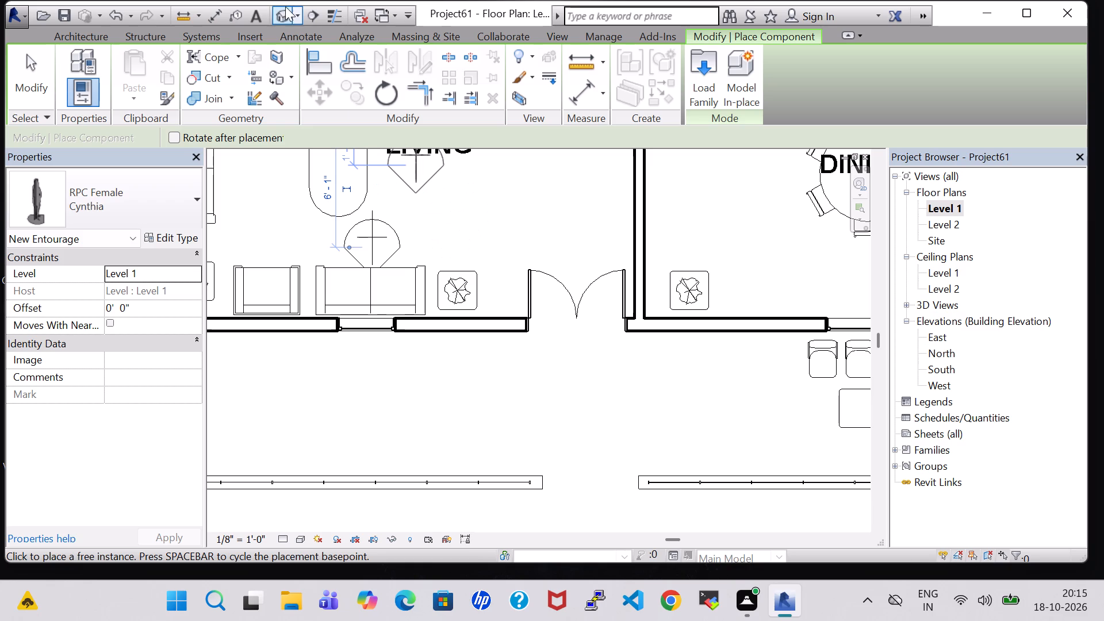
left_click(287, 20)
middle_click_drag(431, 270, 374, 335)
scroll(431, 270, "up", 1, "shift")
middle_click_drag(298, 221, 254, 209)
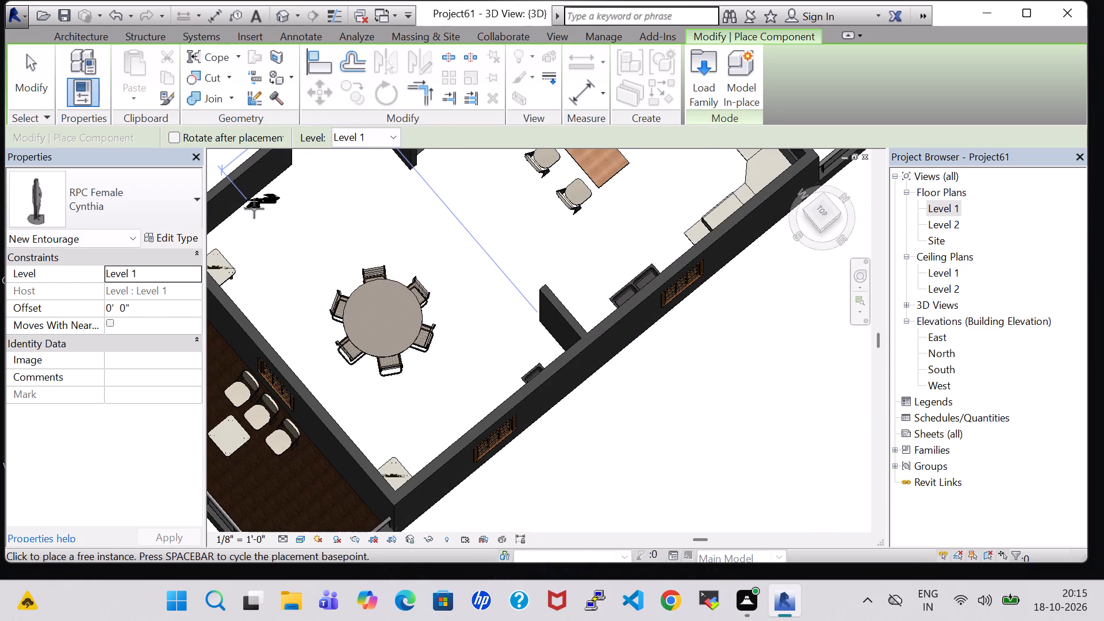
key("Escape")
Rotate the Cynthia figure by 180 degrees so she sits facing the living room's oval coffee table.
middle_click_drag(317, 247, 346, 473)
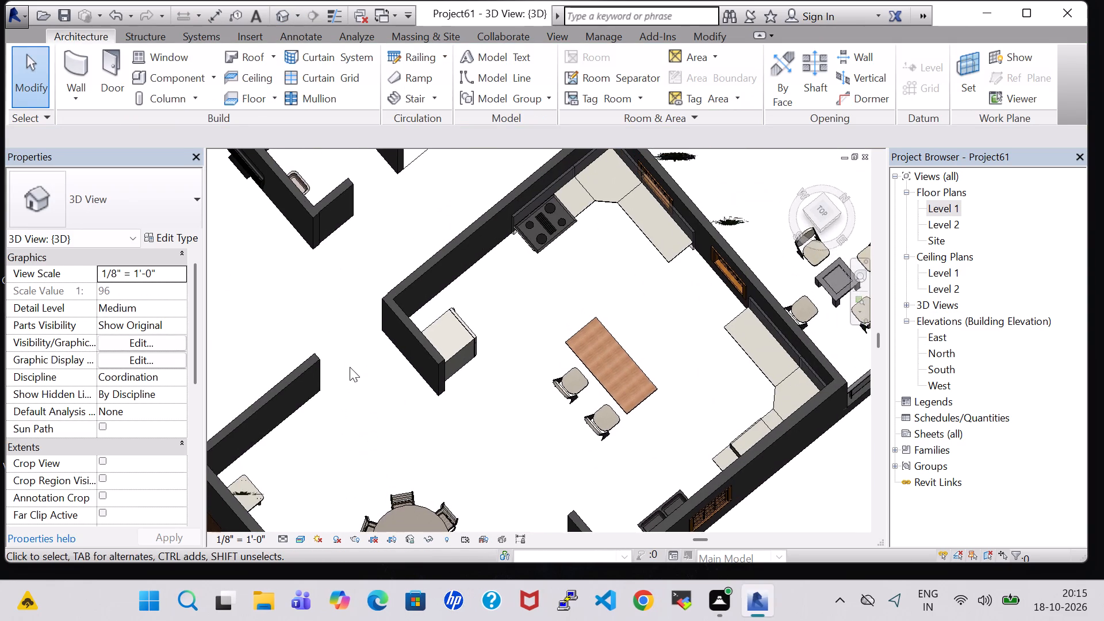
scroll(328, 341, "down", 7)
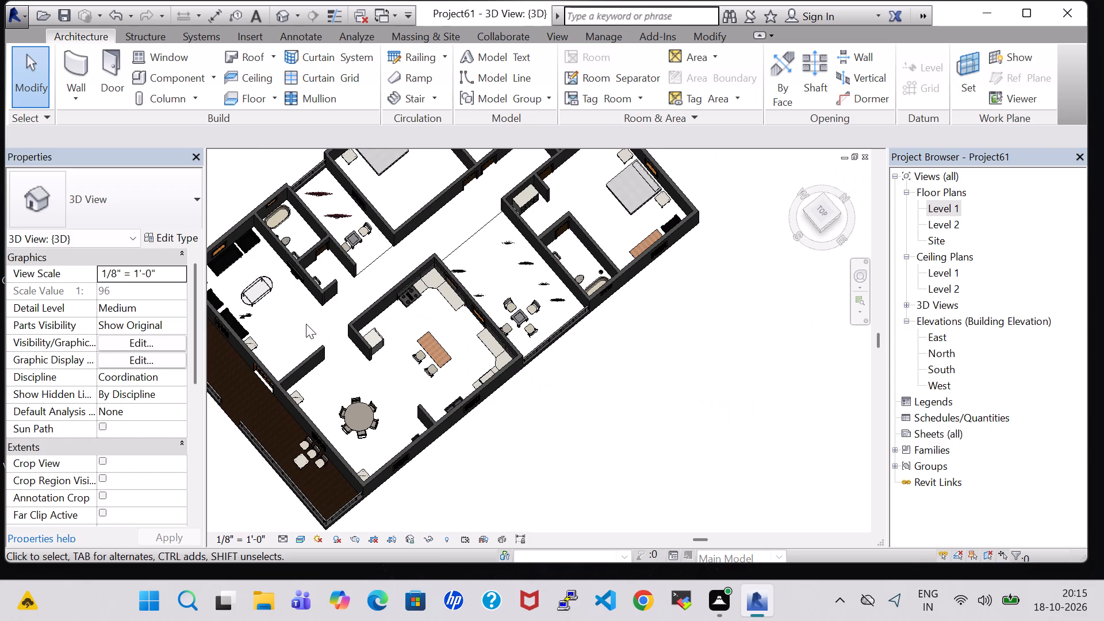
middle_click_drag(306, 324, 206, 281)
scroll(283, 220, "up", 5)
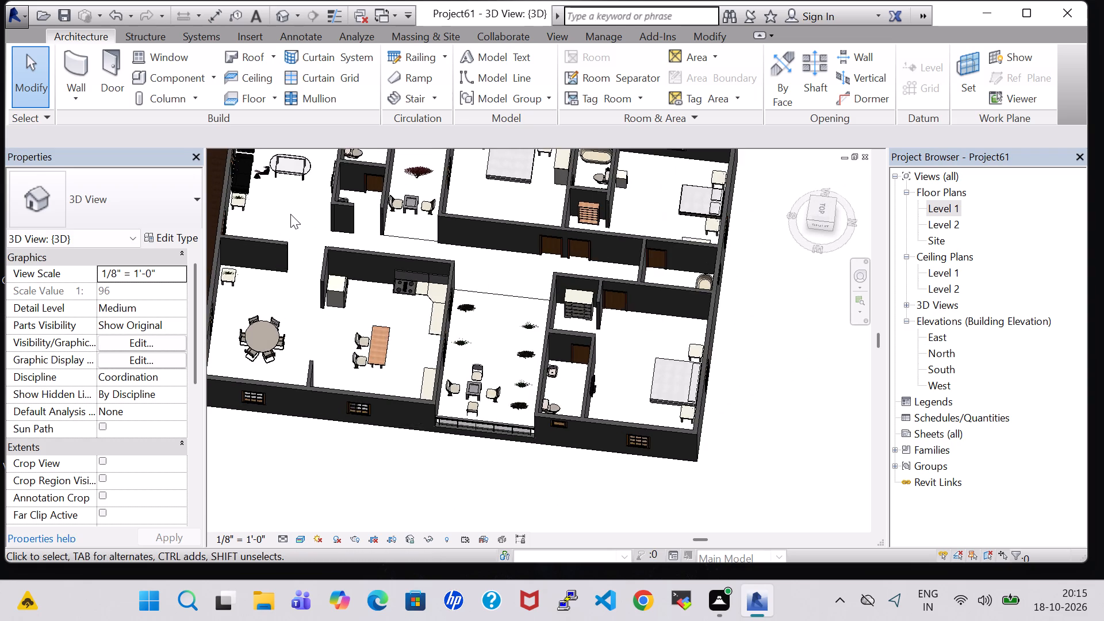
scroll(290, 214, "up", 5)
middle_click_drag(290, 214, 401, 490)
scroll(365, 481, "up", 1)
middle_click_drag(365, 480, 358, 471, "shift")
left_click(328, 295)
key("space")
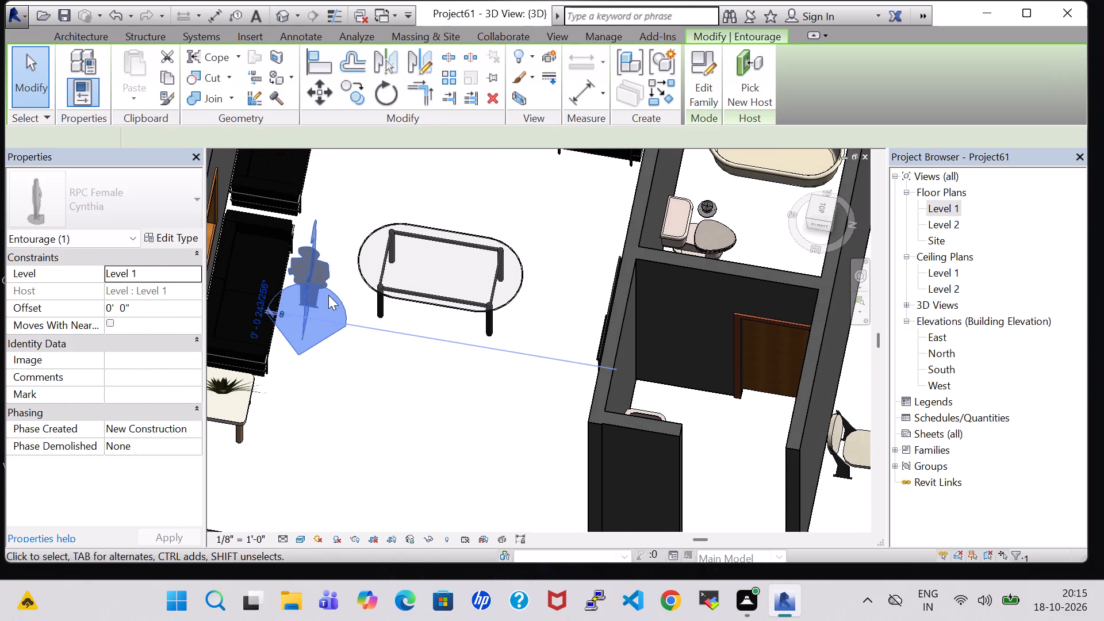
key("space")
left_click(402, 364)
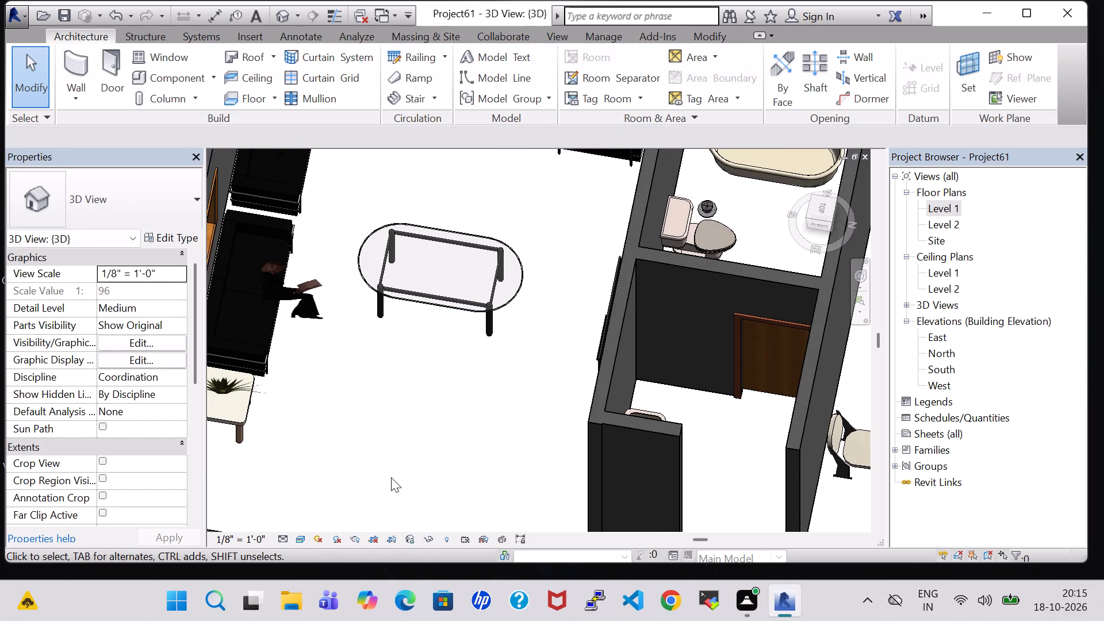
Examine the seated figure's position against the living room sofa from several angles in the 3D view.
middle_click_drag(391, 481, 385, 394, "shift")
scroll(385, 394, "up", 5)
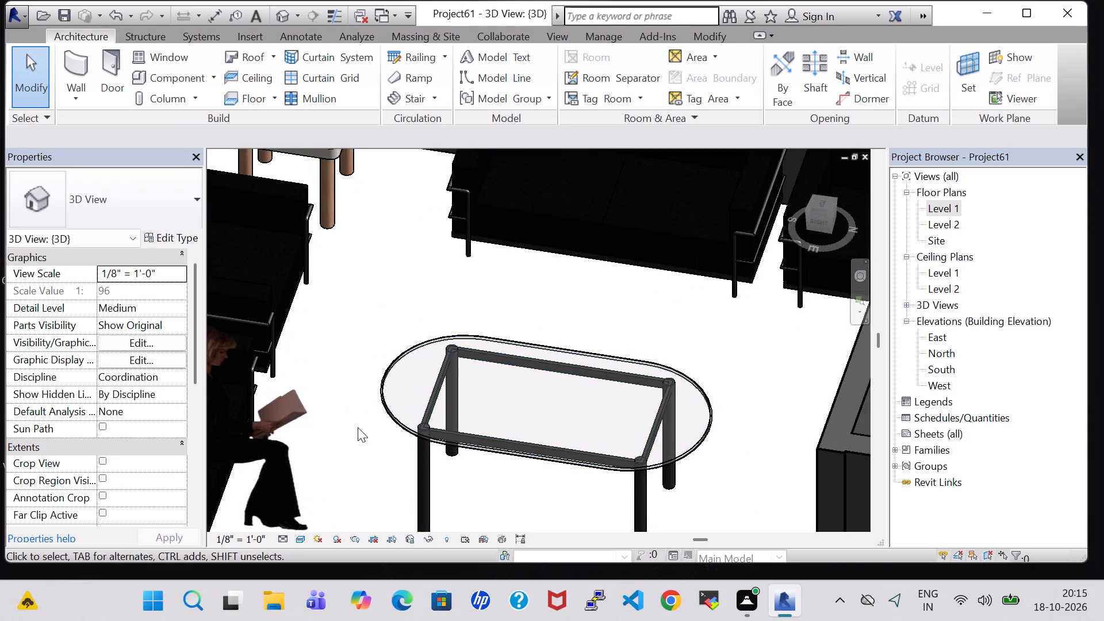
middle_click_drag(358, 427, 547, 385)
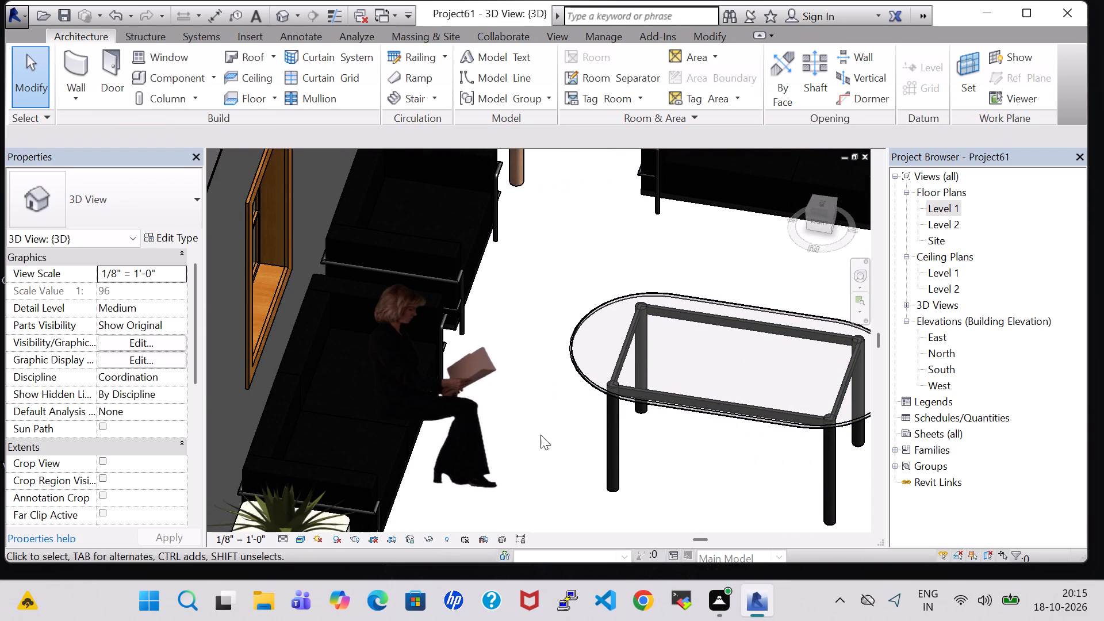
middle_click_drag(540, 435, 492, 409, "shift")
middle_click_drag(844, 430, 783, 432)
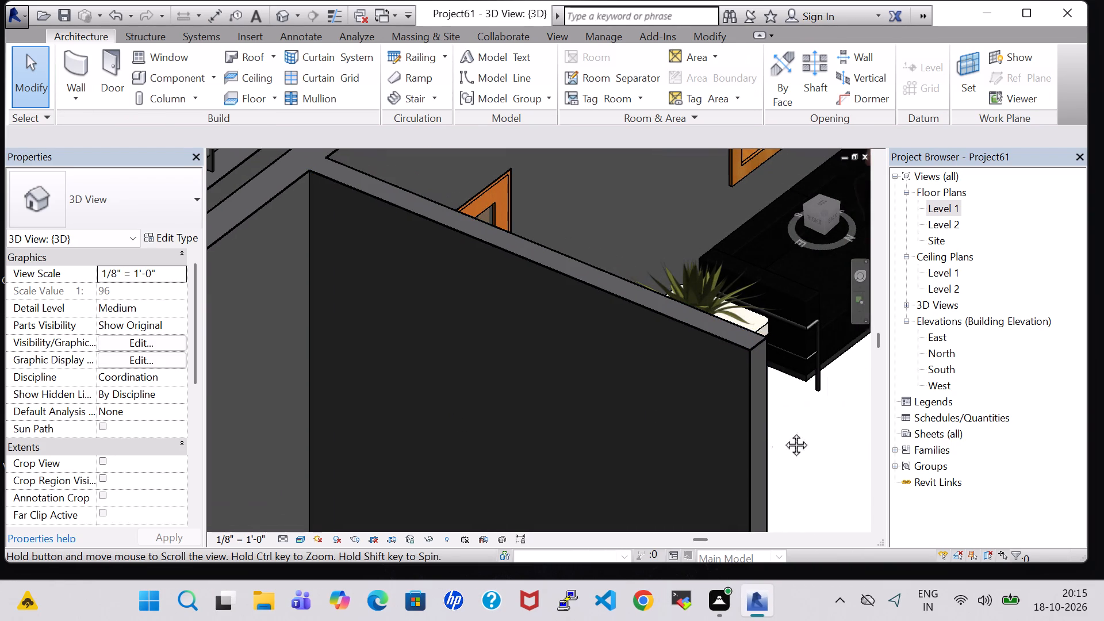
middle_click_drag(783, 432, 607, 471)
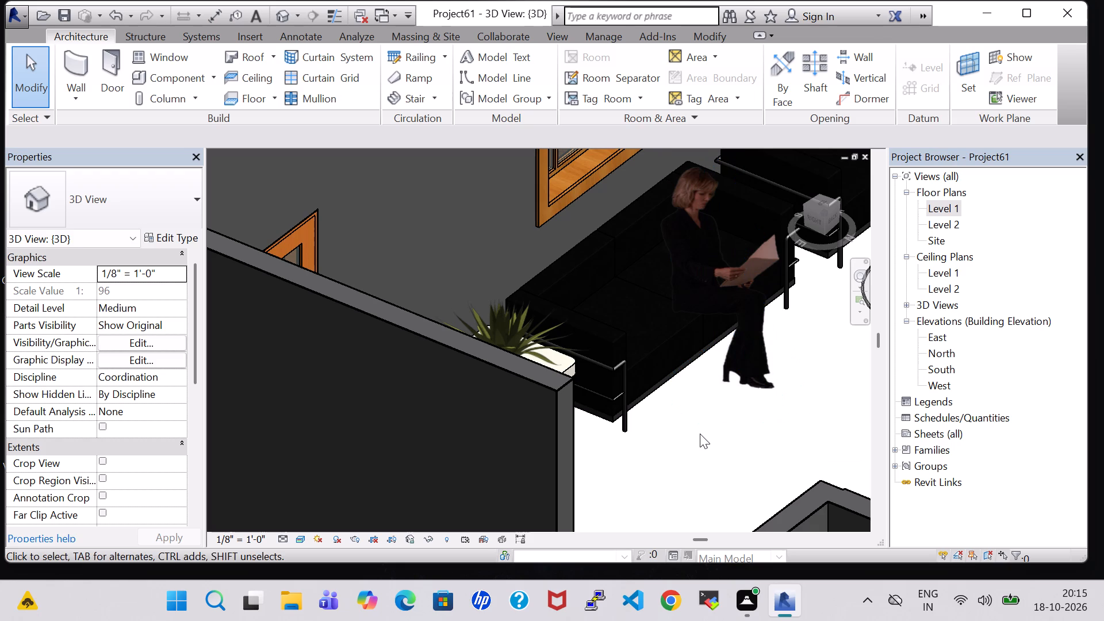
scroll(700, 428, "down", 5)
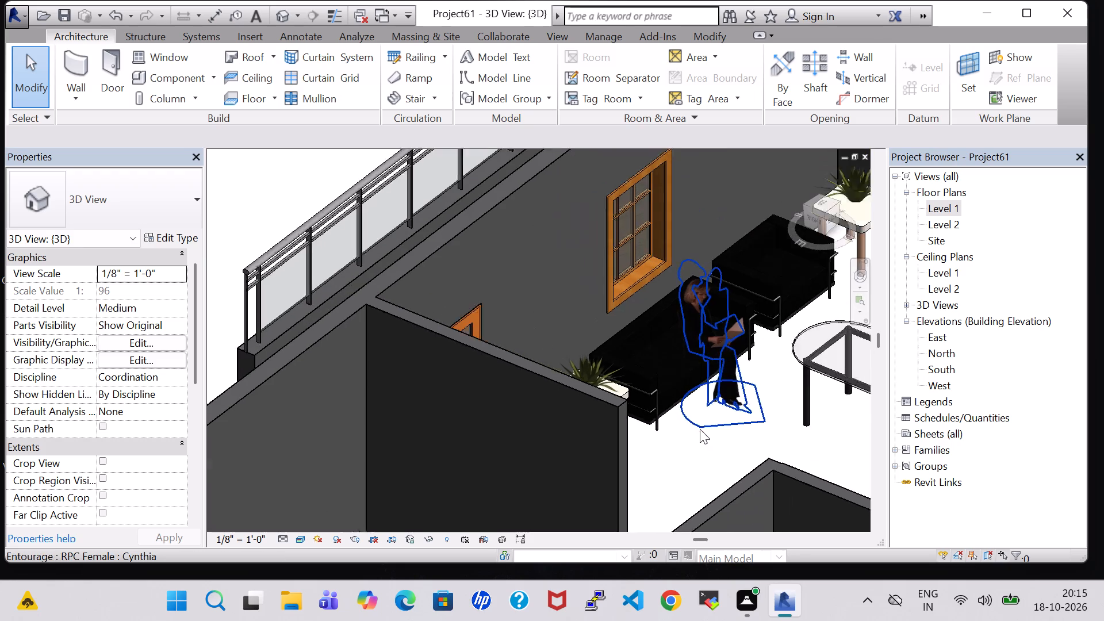
In the Level 1 plan, browse the Entourage, Furniture System and Specialty Equipment library folders for another component family to load.
double_click(943, 208)
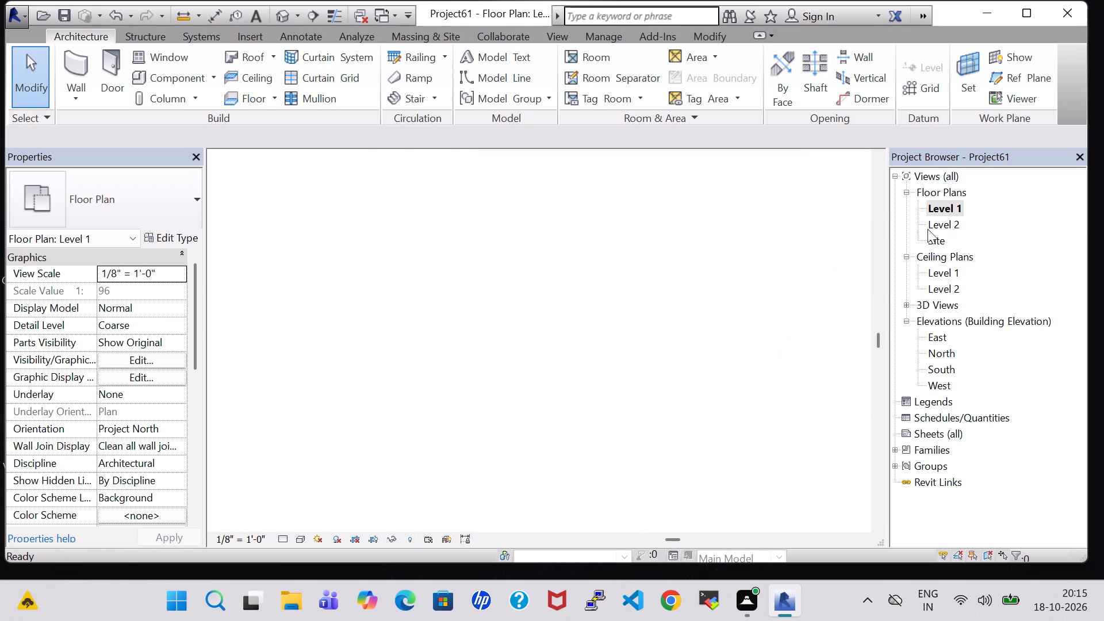
scroll(718, 362, "down", 5)
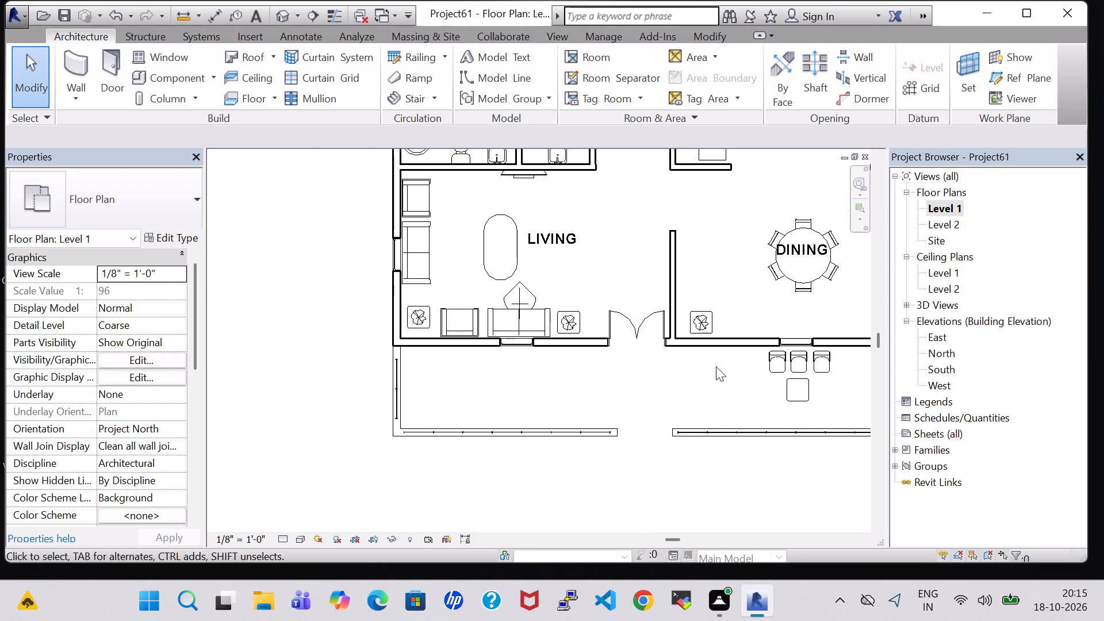
scroll(707, 372, "down", 1)
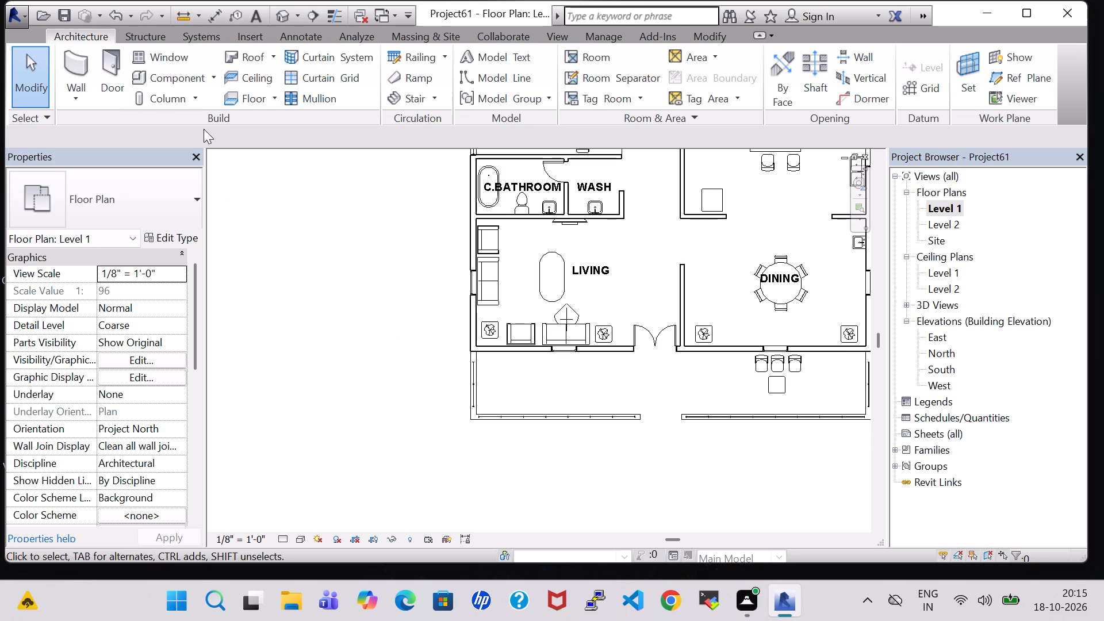
left_click(168, 71)
left_click(698, 60)
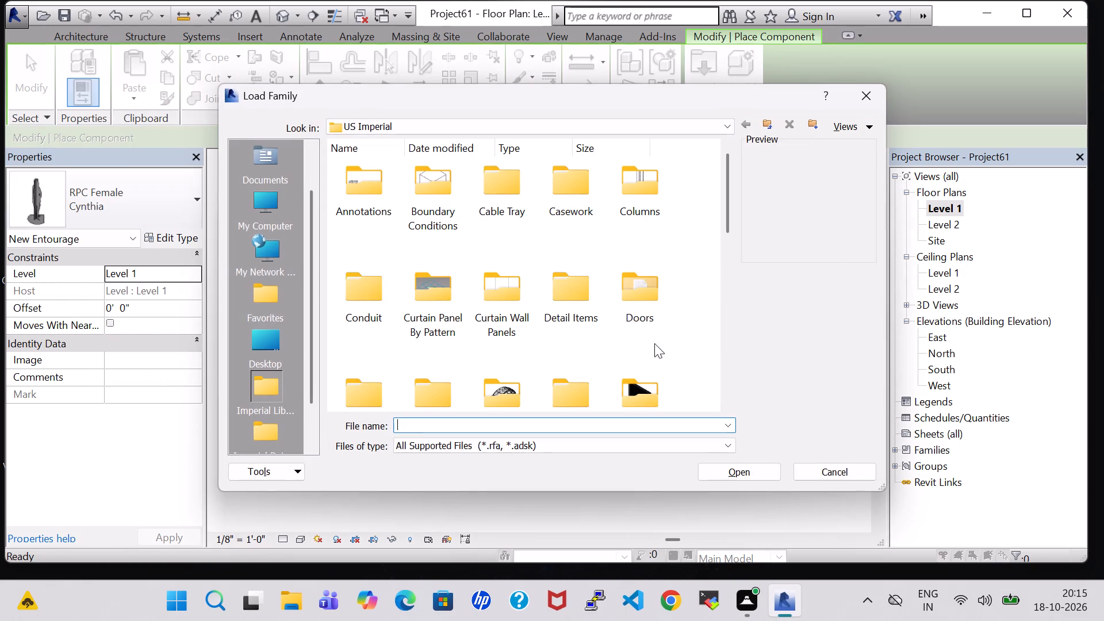
double_click(486, 396)
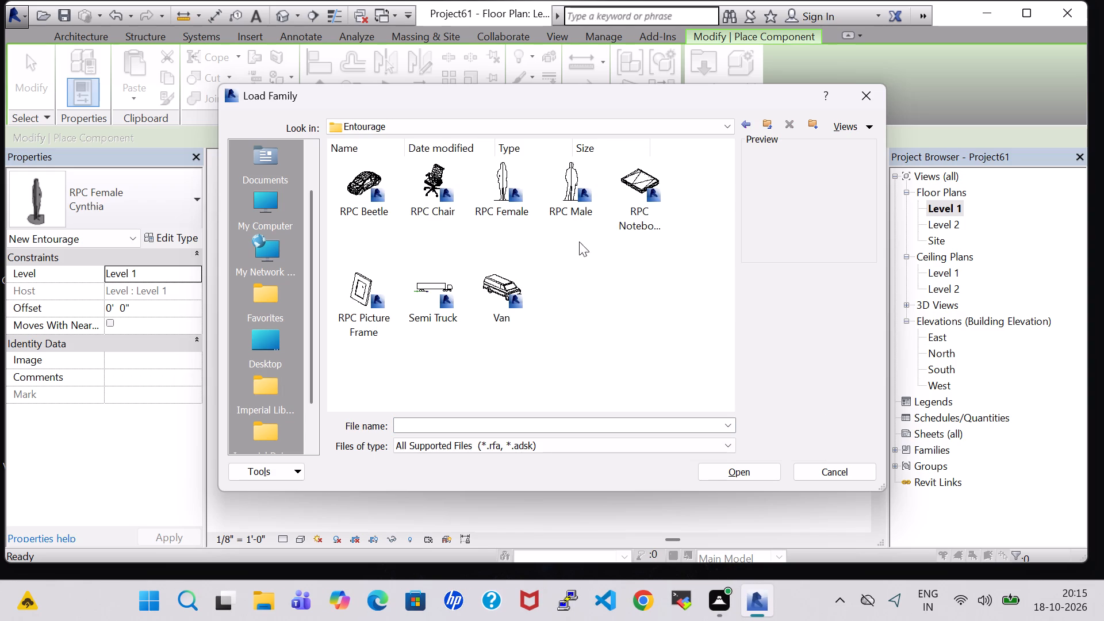
left_click(749, 118)
scroll(622, 321, "down", 1)
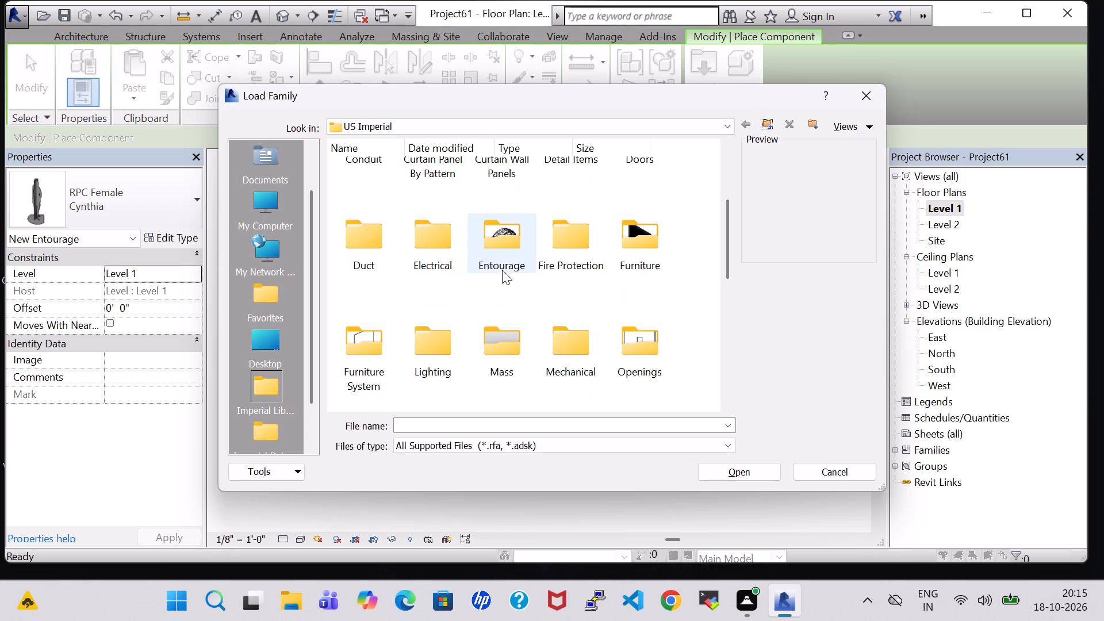
left_click(503, 249)
double_click(350, 358)
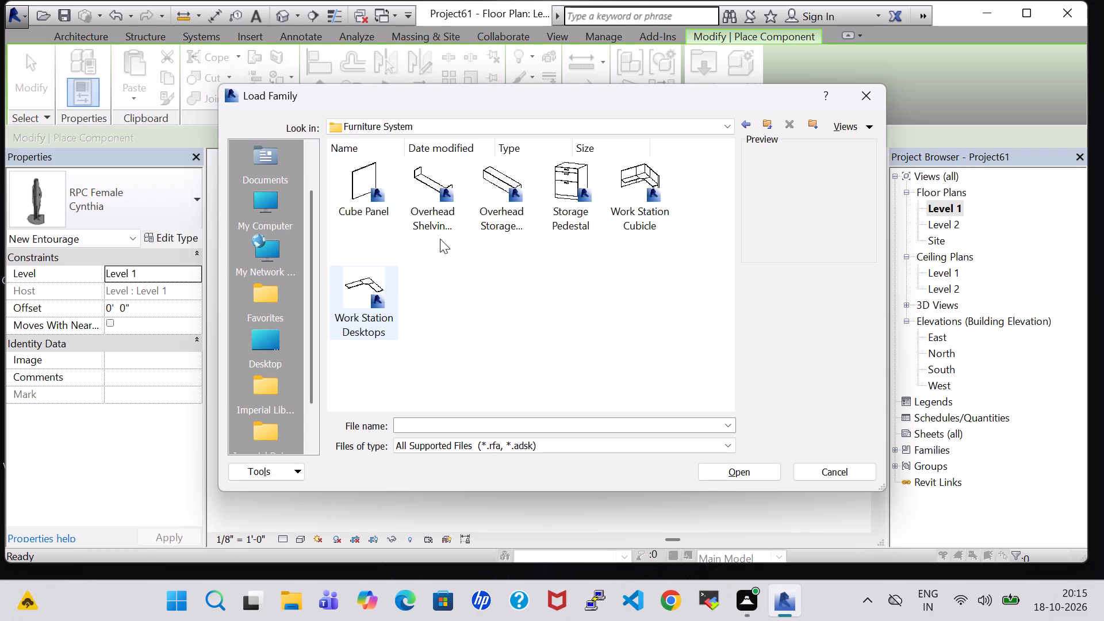
left_click(745, 128)
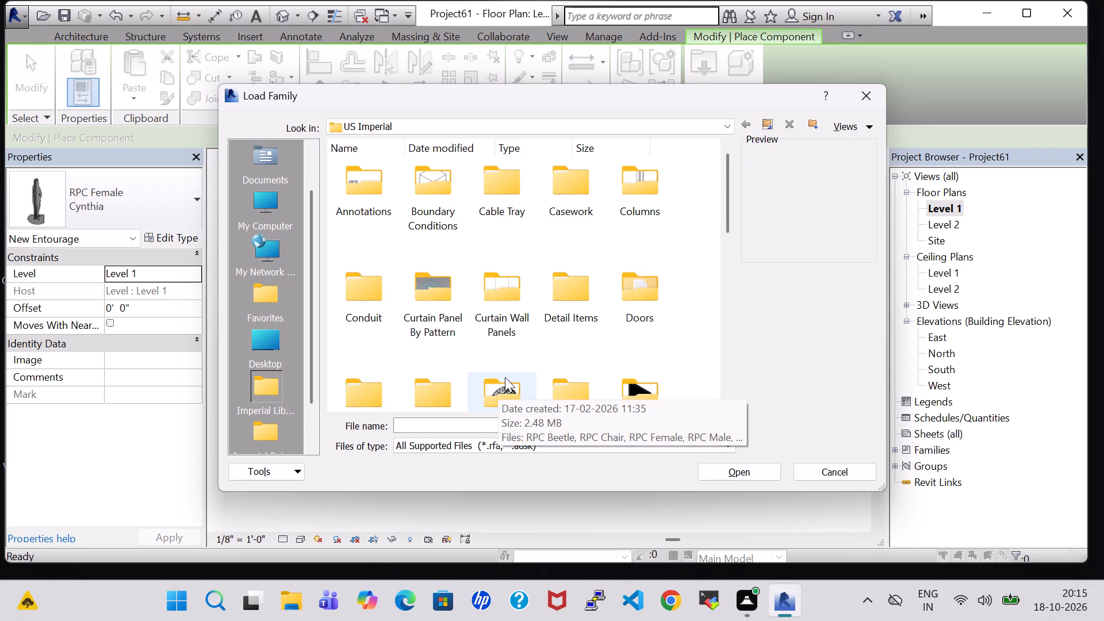
left_click(505, 377)
key("s")
double_click(432, 201)
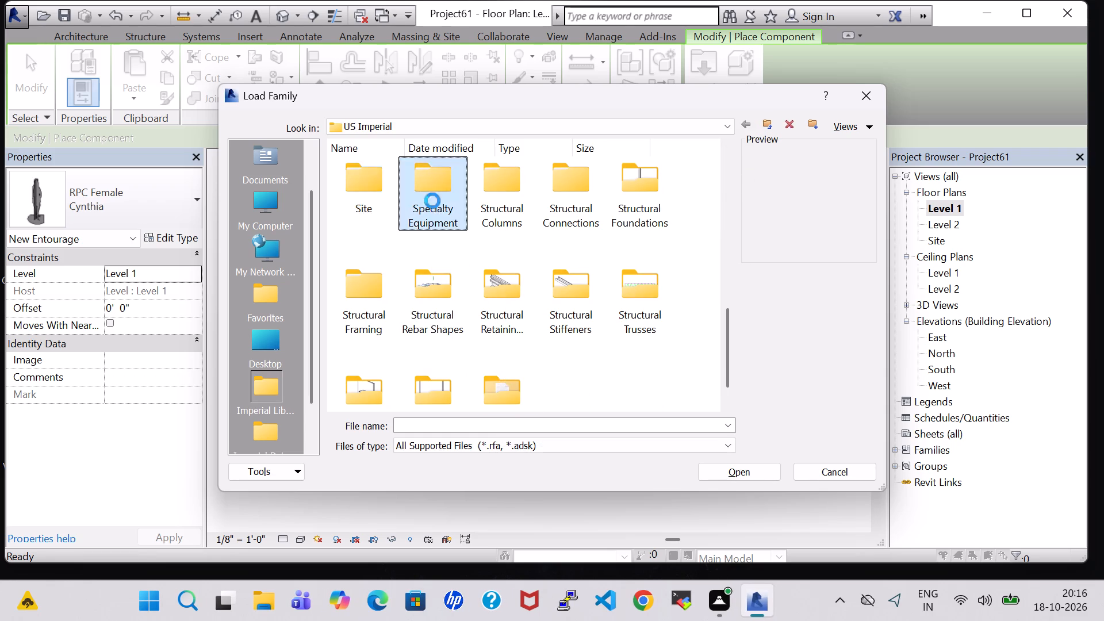
double_click(449, 200)
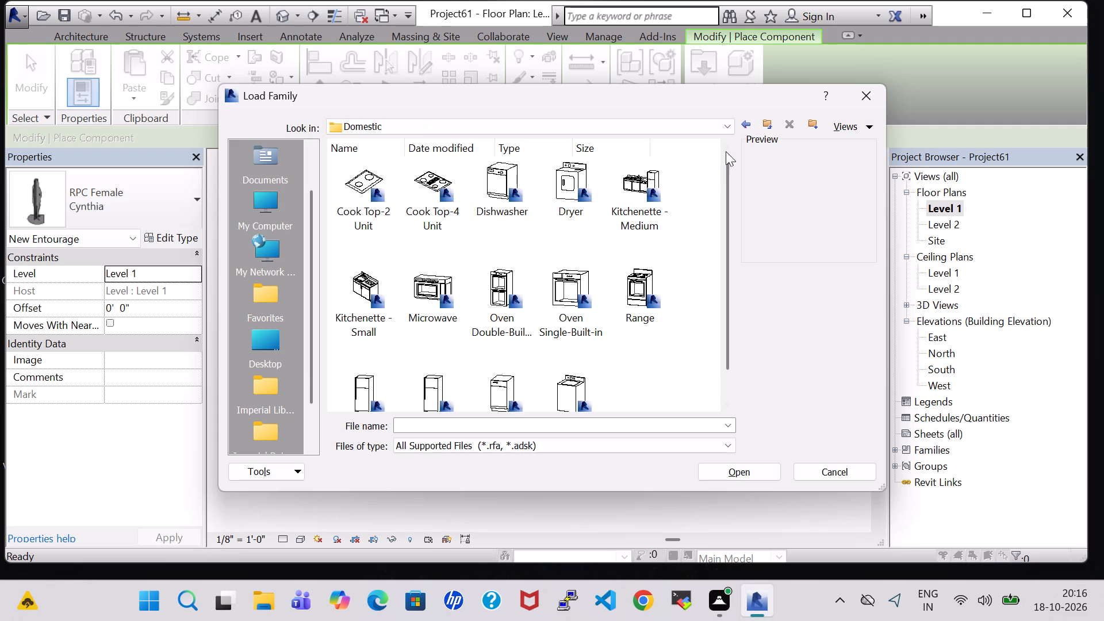
left_click(745, 125)
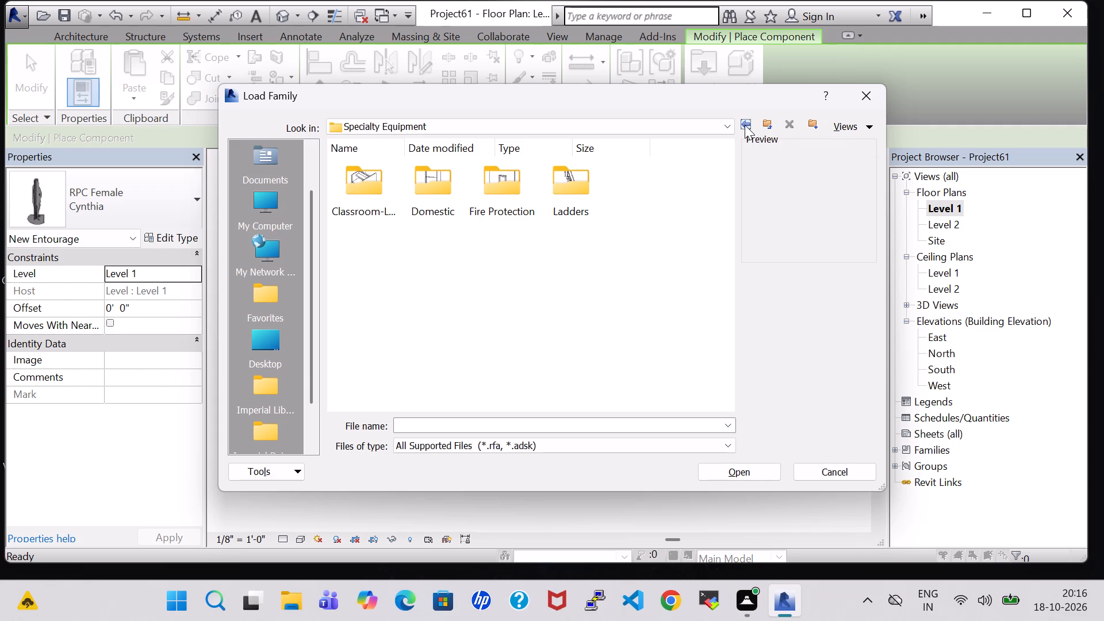
left_click(745, 125)
scroll(643, 305, "down", 2)
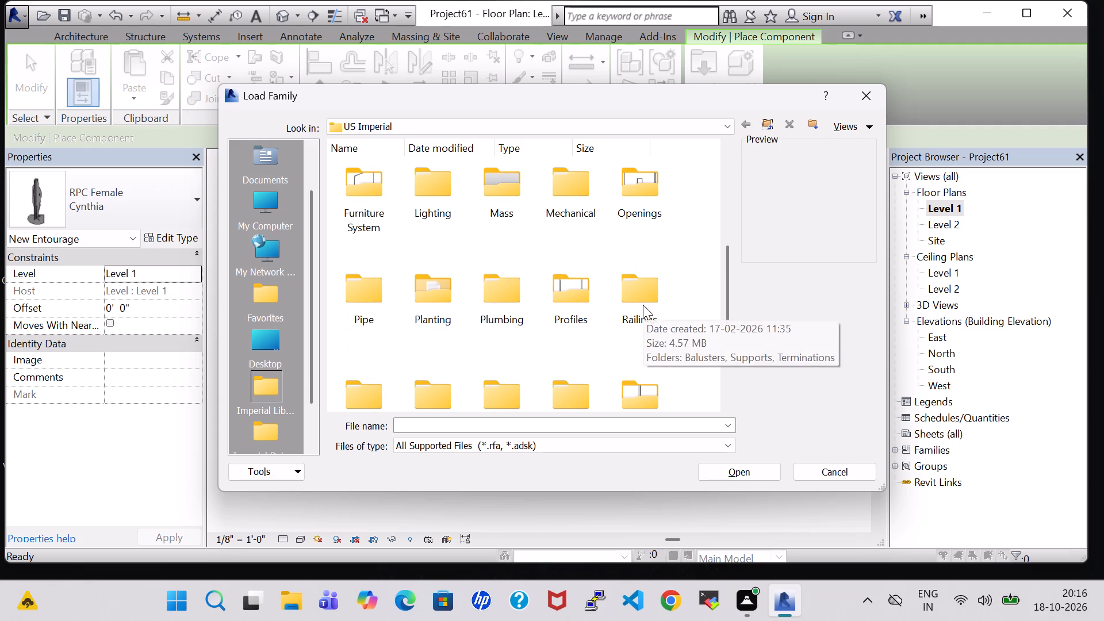
double_click(384, 213)
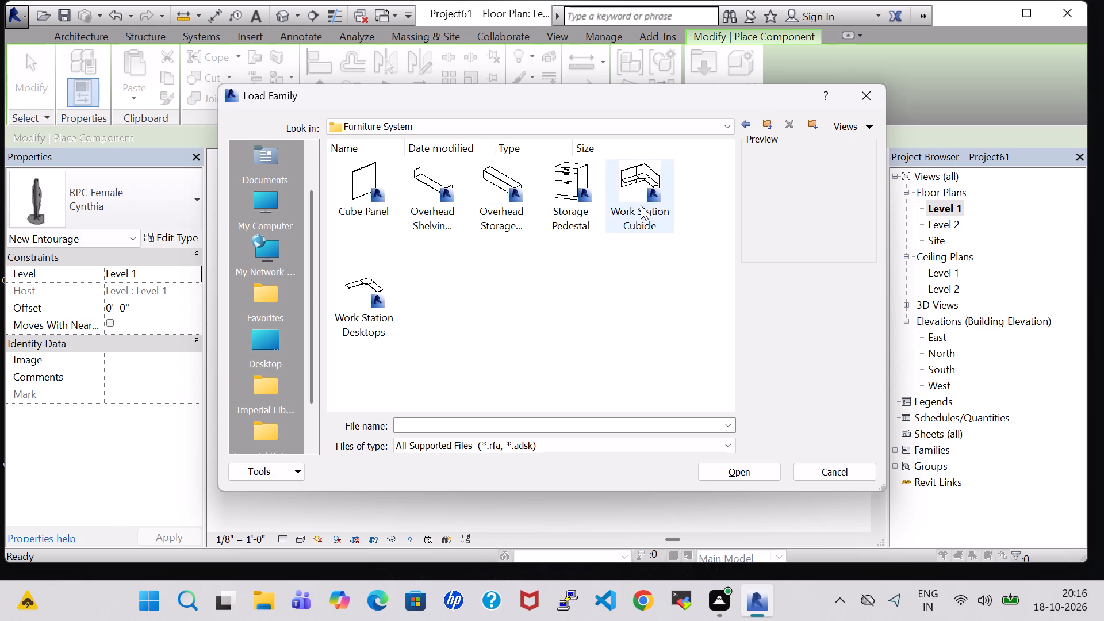
left_click(747, 123)
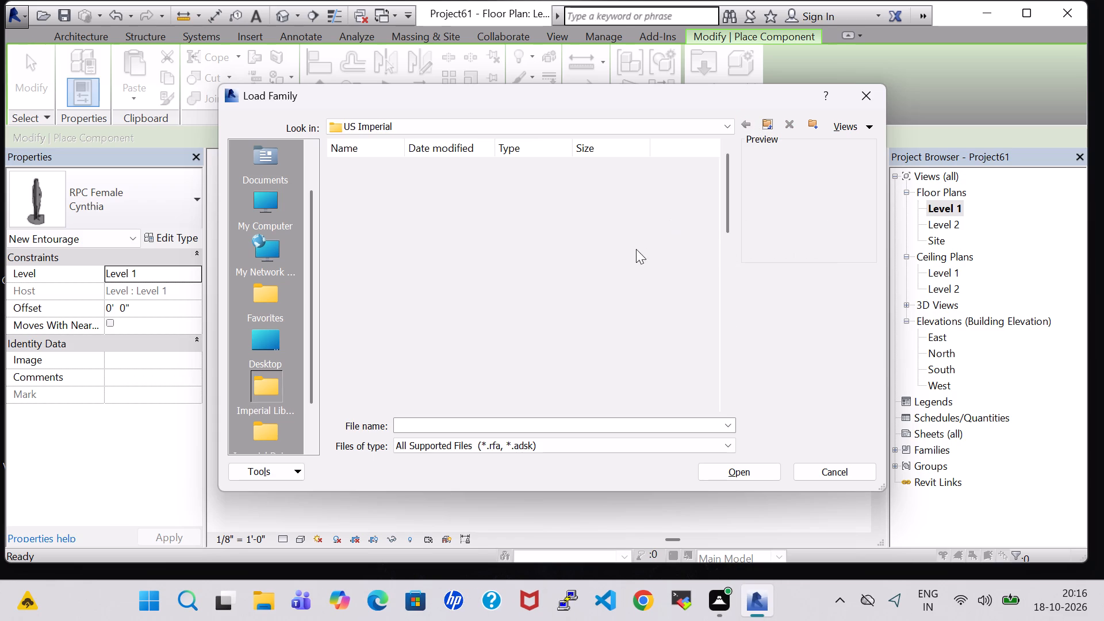
scroll(576, 266, "down", 1)
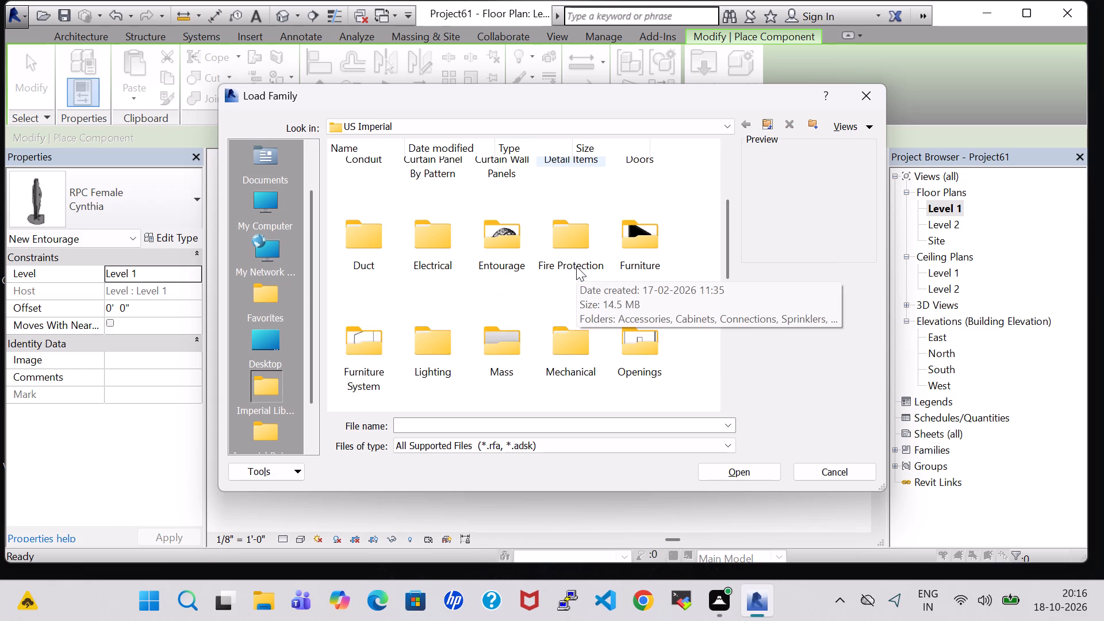
double_click(367, 362)
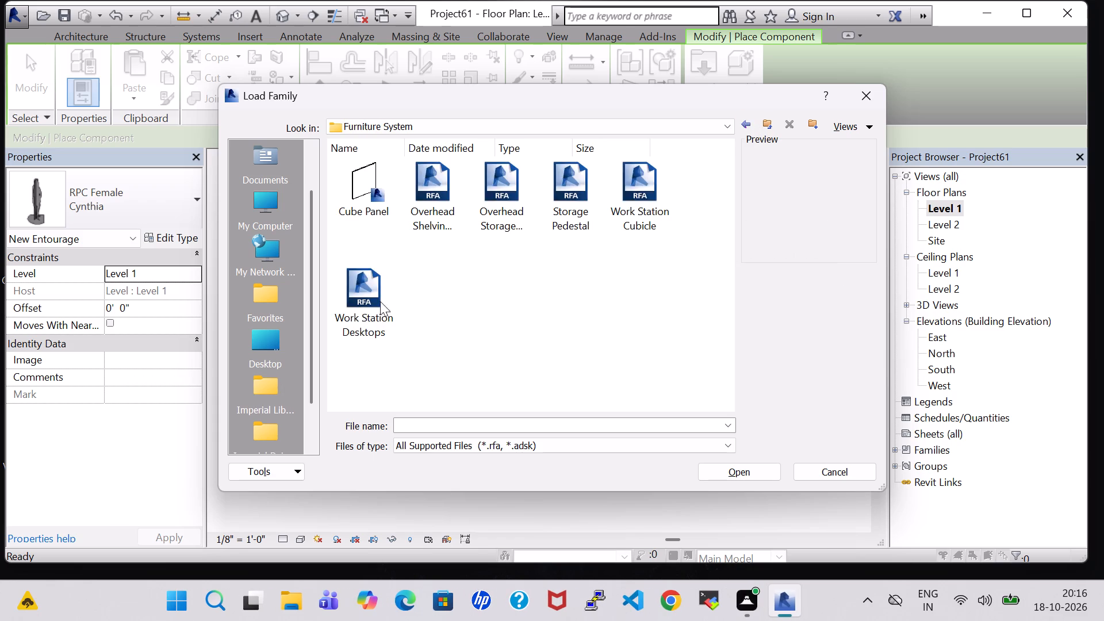
left_click(745, 130)
left_click(745, 123)
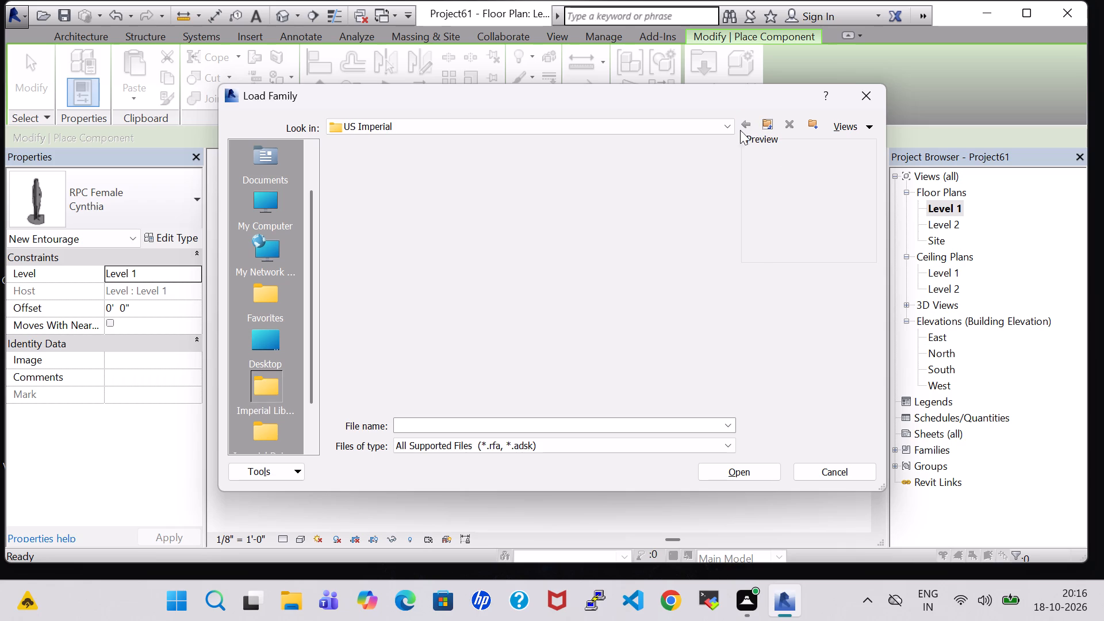
scroll(439, 293, "down", 2)
scroll(535, 243, "up", 2)
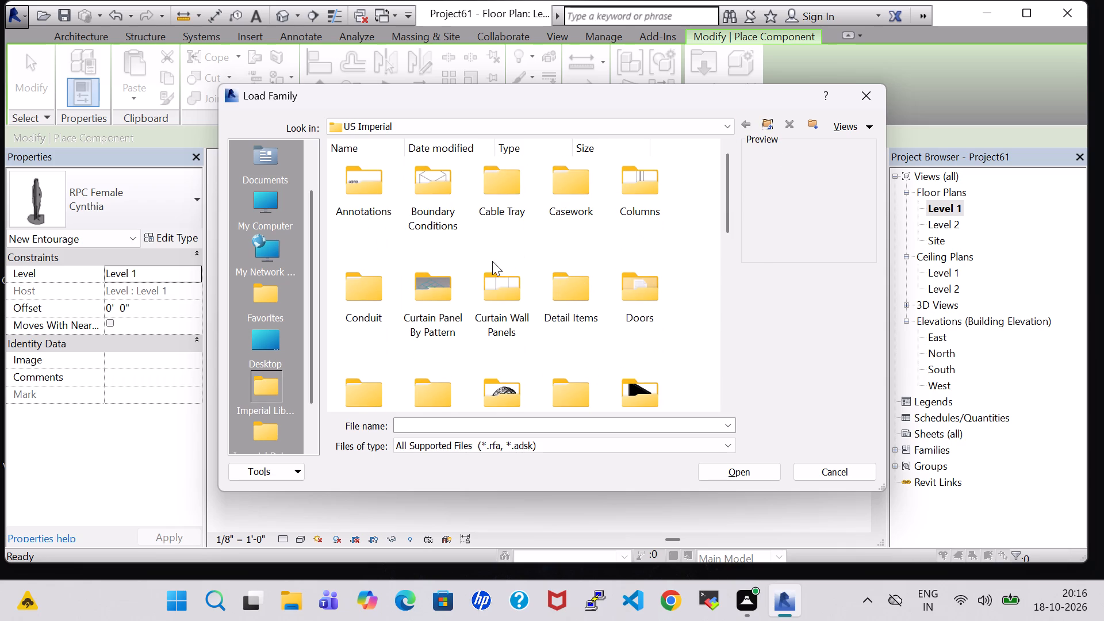
double_click(516, 407)
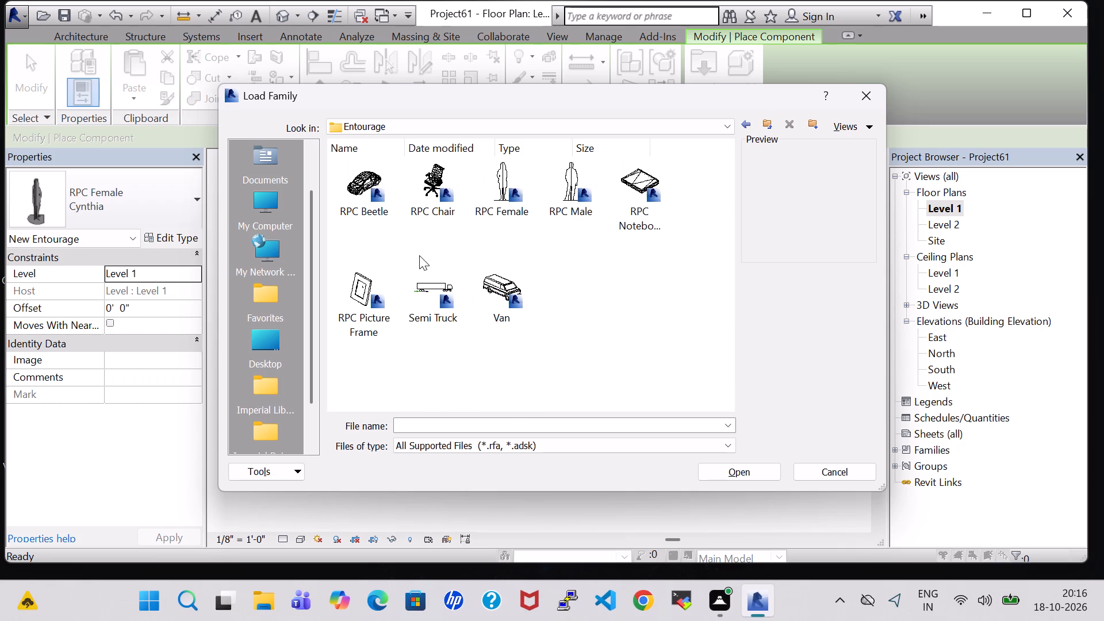
left_click(744, 122)
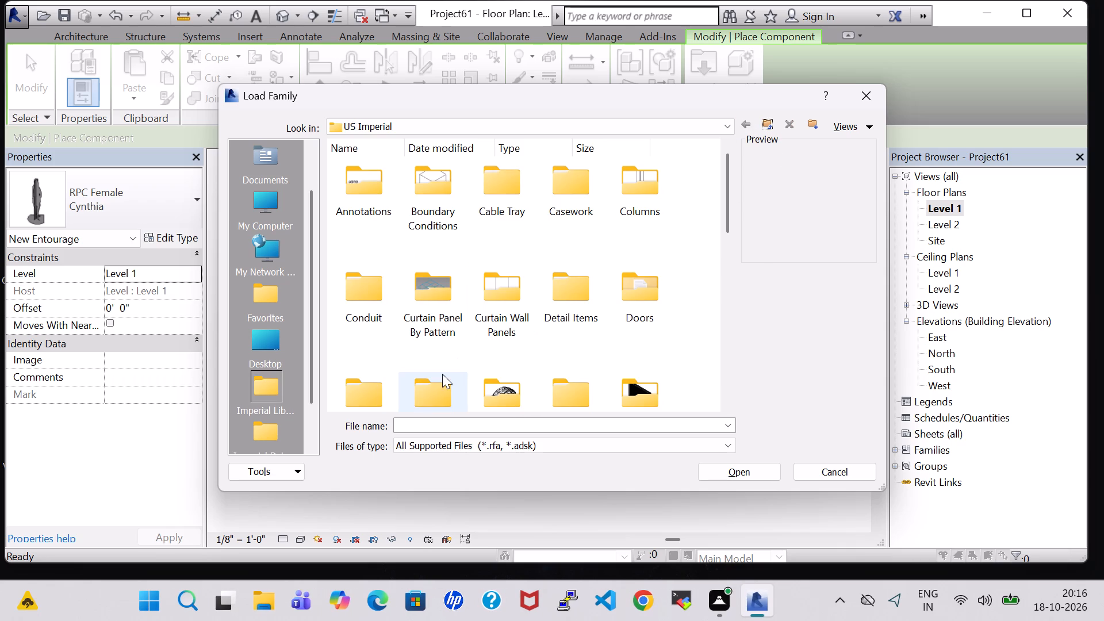
Load the Park Bench family from the Accessories subfolder of the Site library folder.
left_click(429, 394)
key("s")
double_click(355, 194)
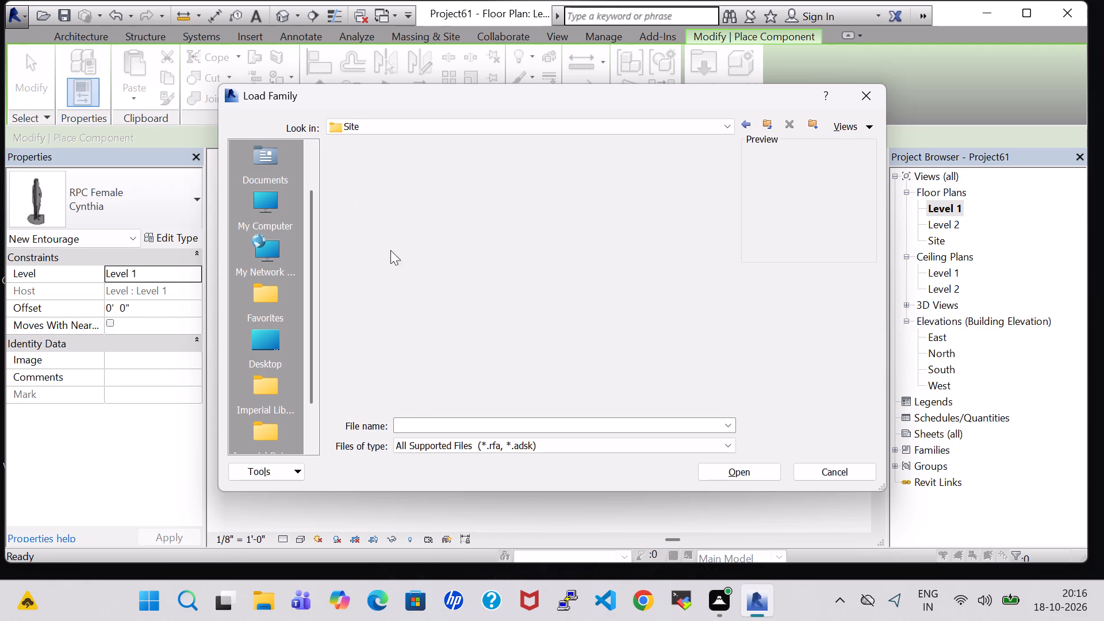
double_click(423, 202)
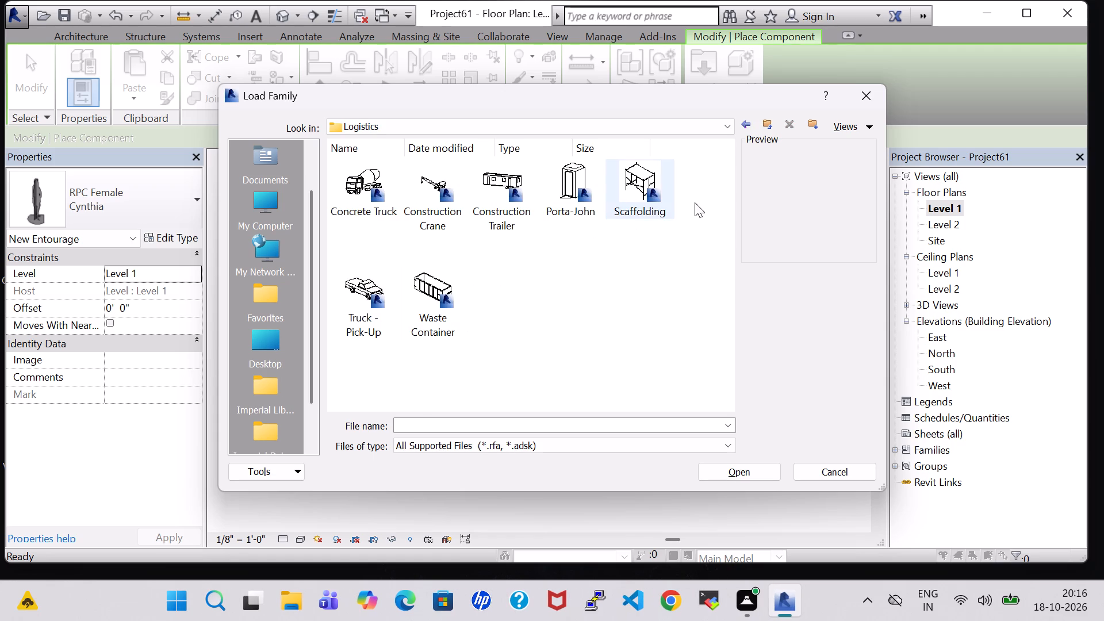
left_click(747, 124)
double_click(366, 214)
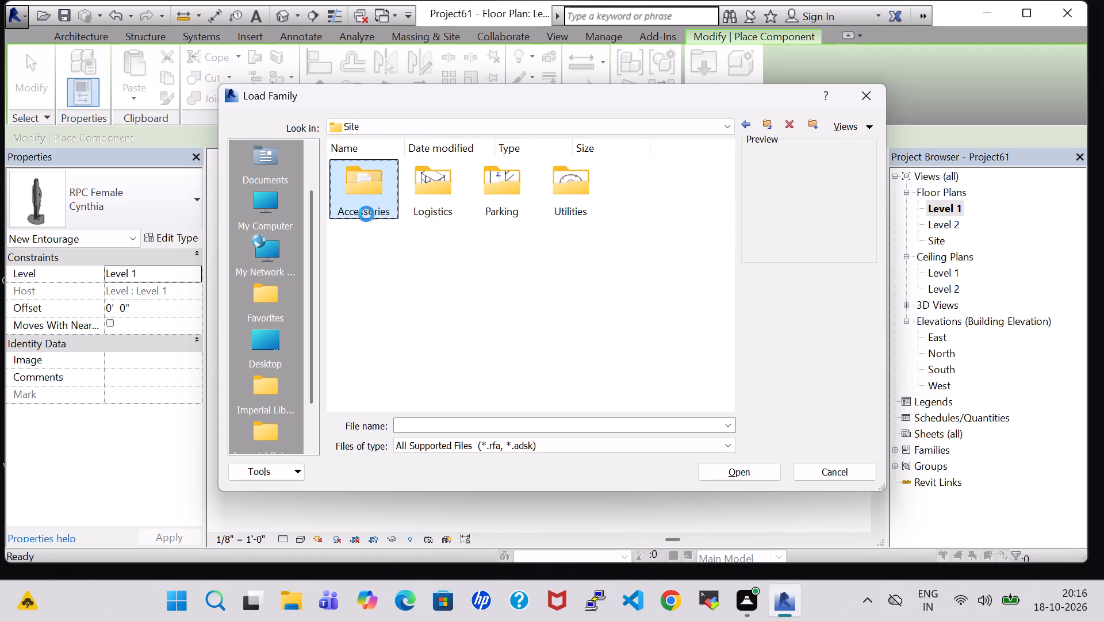
left_click(434, 271)
left_click(753, 479)
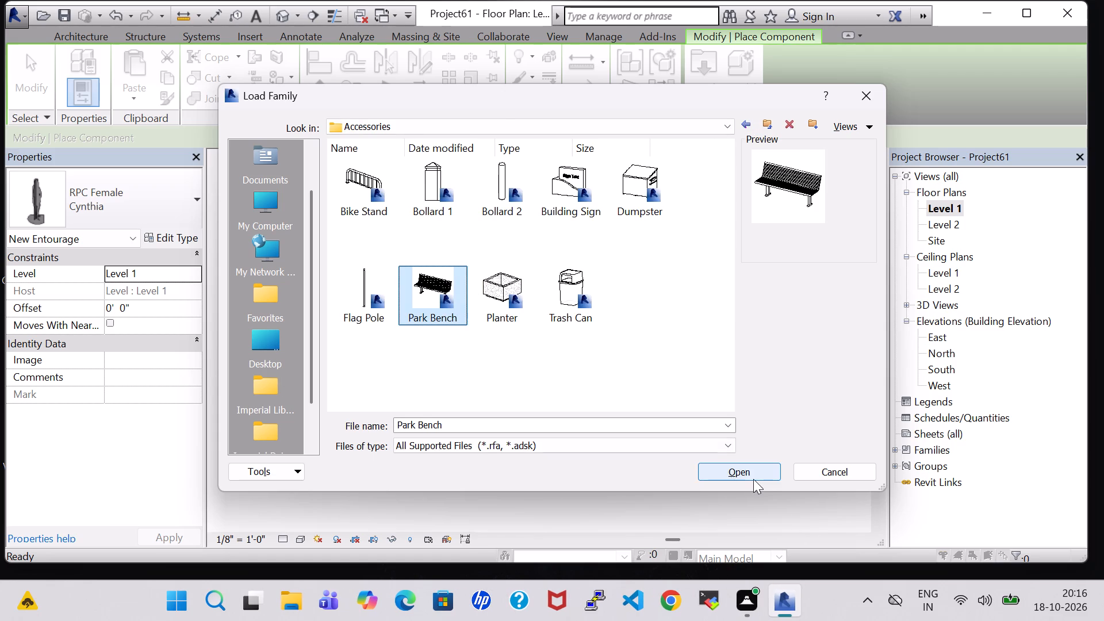
Place one 72" Park Bench on the front porch outside the living room window and nudge it slightly toward the house wall.
scroll(551, 390, "up", 3)
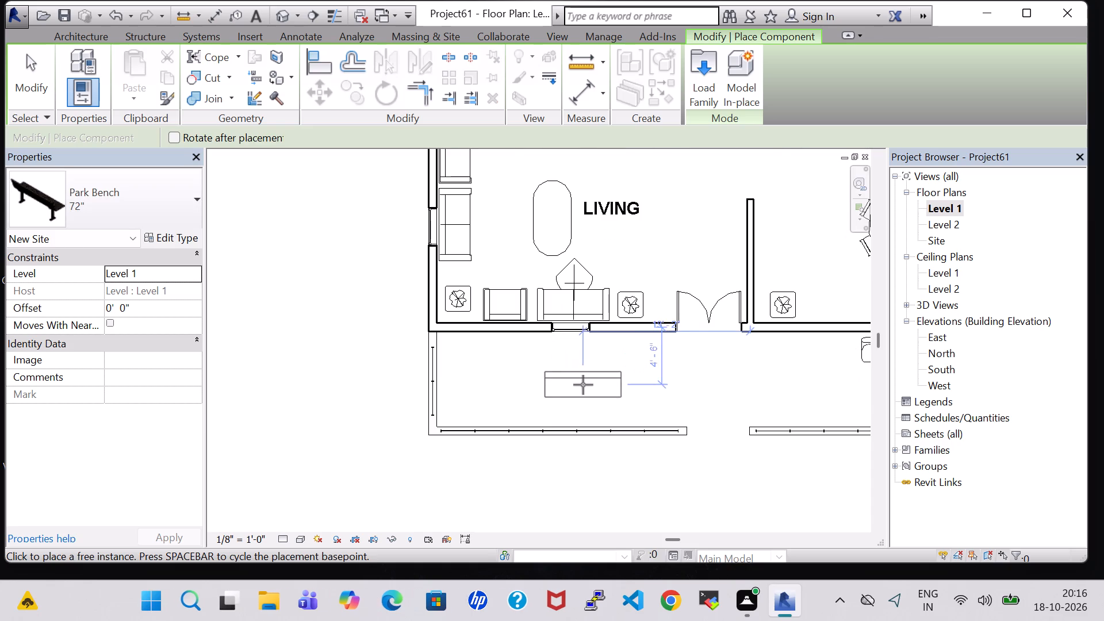
left_click(570, 383)
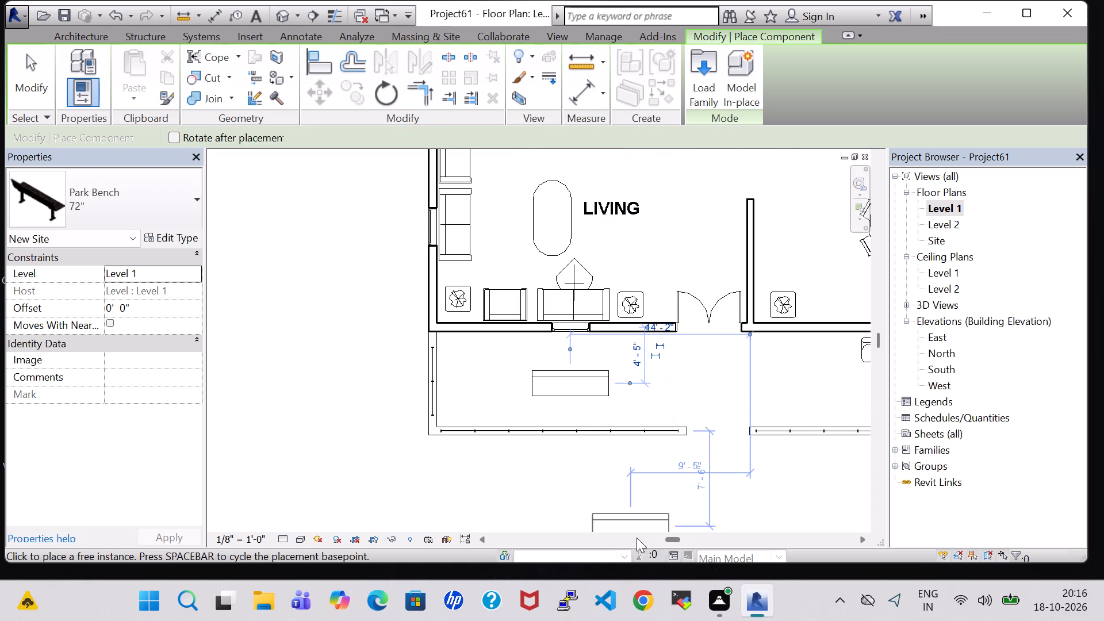
key("Escape")
key("Escape")
left_click(578, 386)
key("Up")
key("Up")
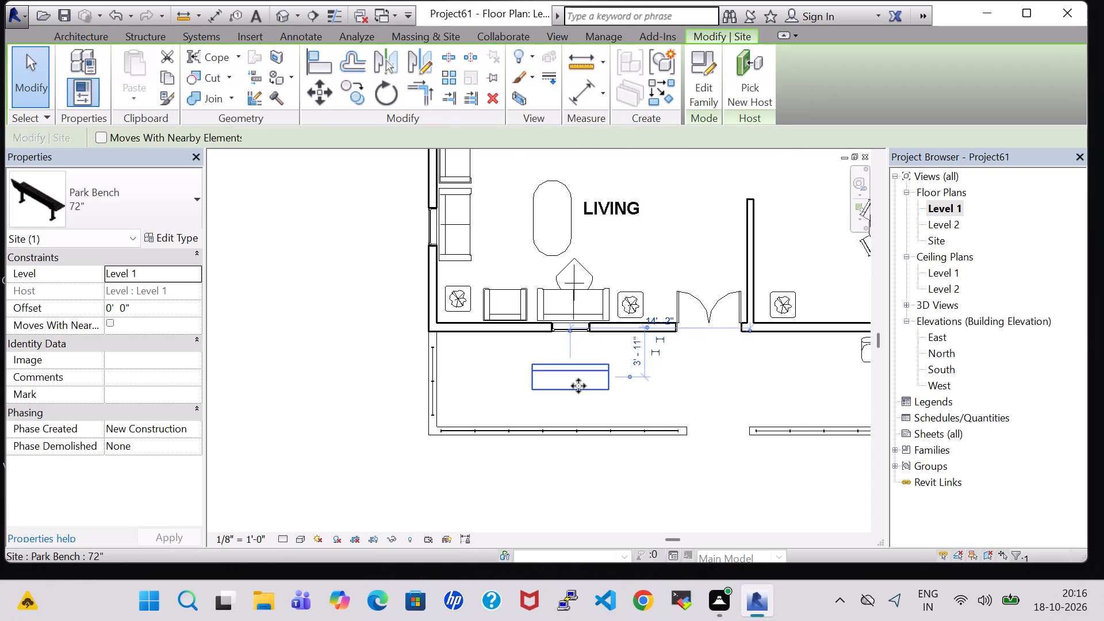
key("Up")
left_click(605, 505)
Create a similar 24" x 24" x 24" coffee table from the rear terrace's table and place it centred between the porch bench and railing.
scroll(608, 476, "down", 3)
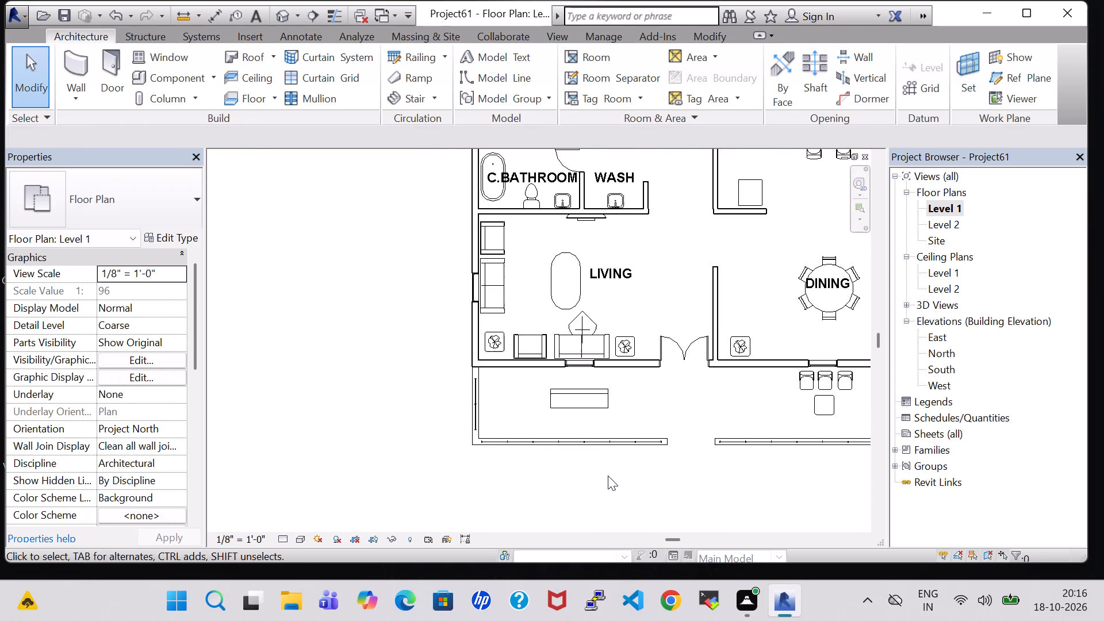
middle_click_drag(649, 277, 567, 416)
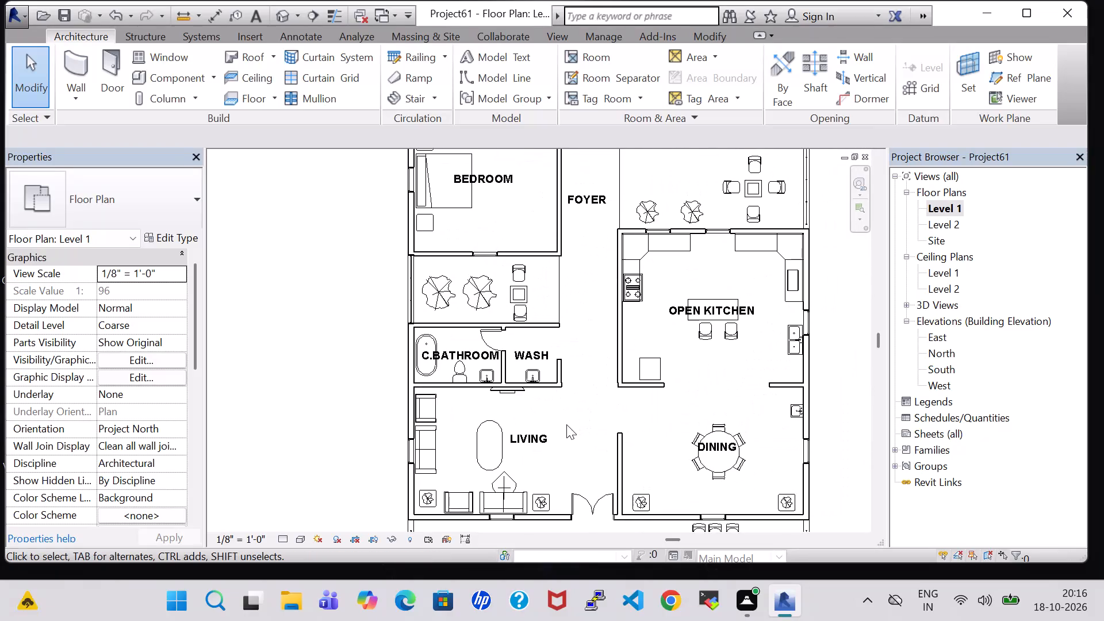
scroll(566, 424, "down", 1)
left_click(730, 214)
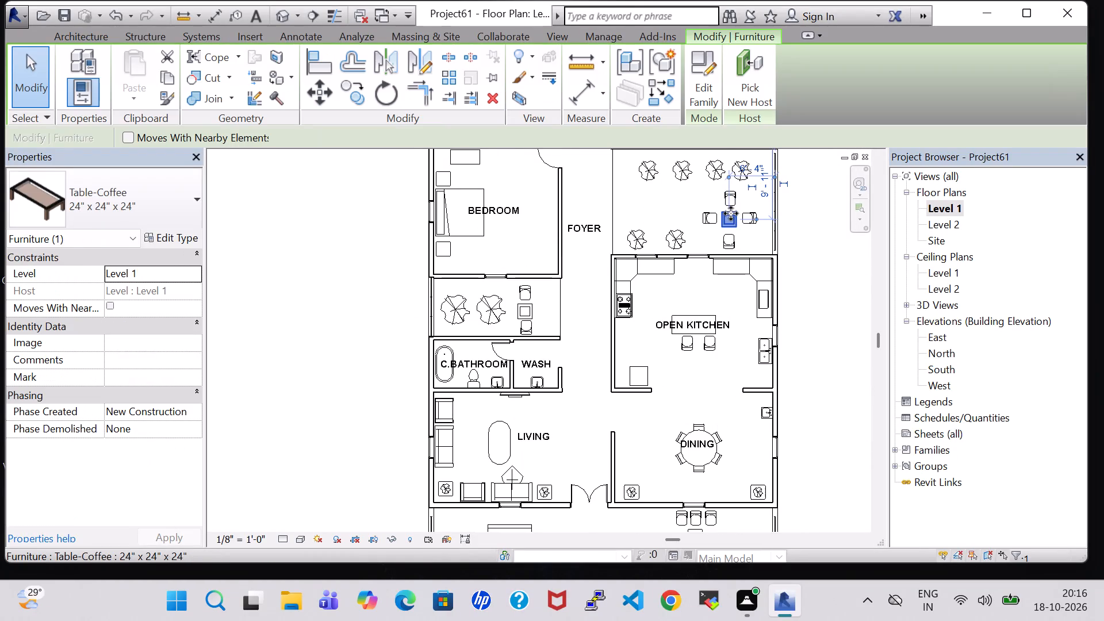
right_click(731, 213)
left_click(822, 304)
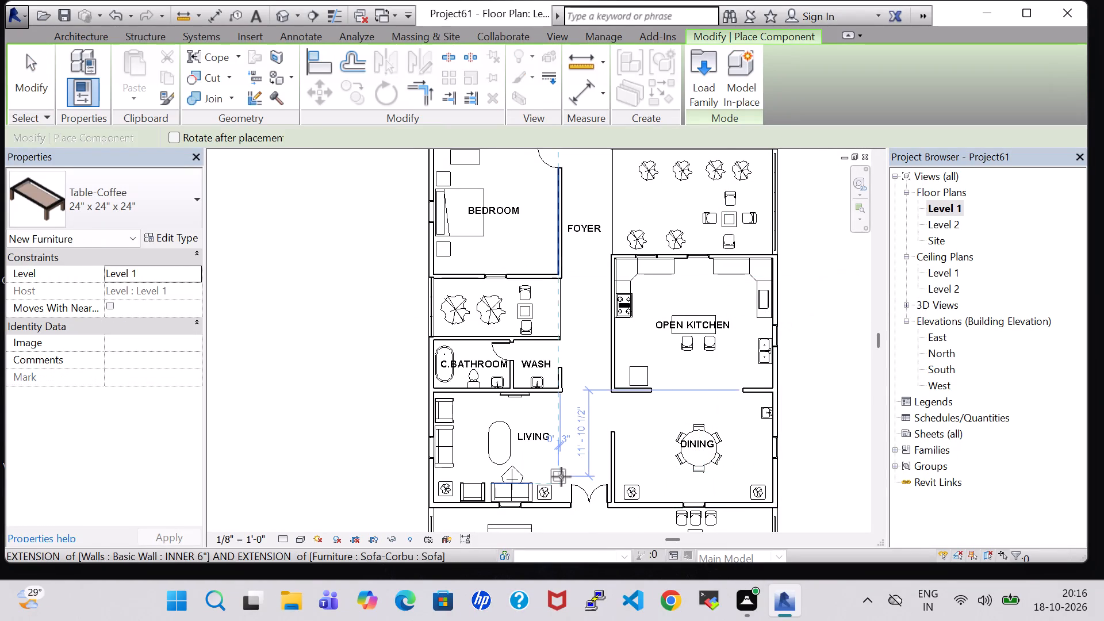
middle_click_drag(561, 472, 593, 287)
scroll(576, 329, "up", 7)
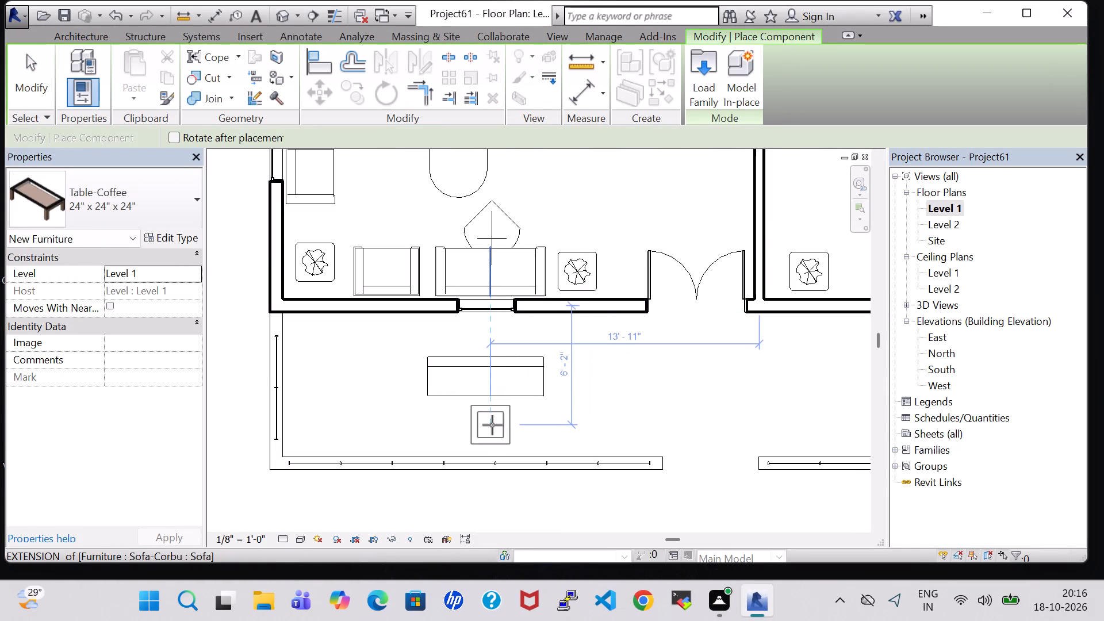
left_click(484, 425)
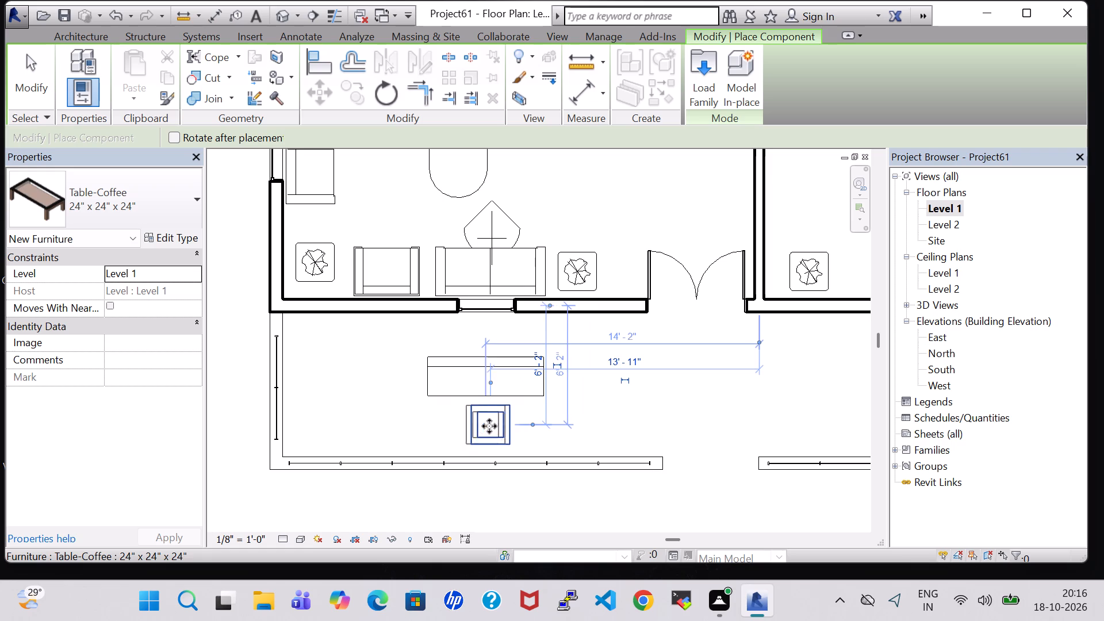
key("Escape")
key("Escape")
Nudge the park bench closer to the living room's front wall, widening the gap to the porch coffee table.
left_click(499, 393)
key("Up")
key("Up")
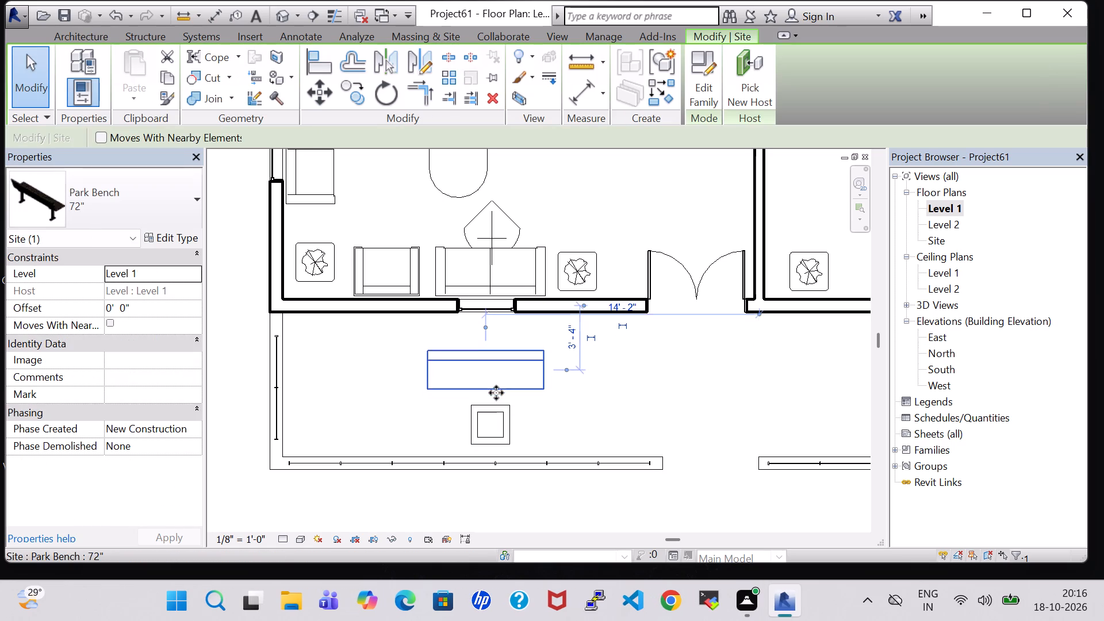
key("Up")
key("Up")
key("Up")
key("Up")
key("Up")
key("Up")
left_click(594, 390)
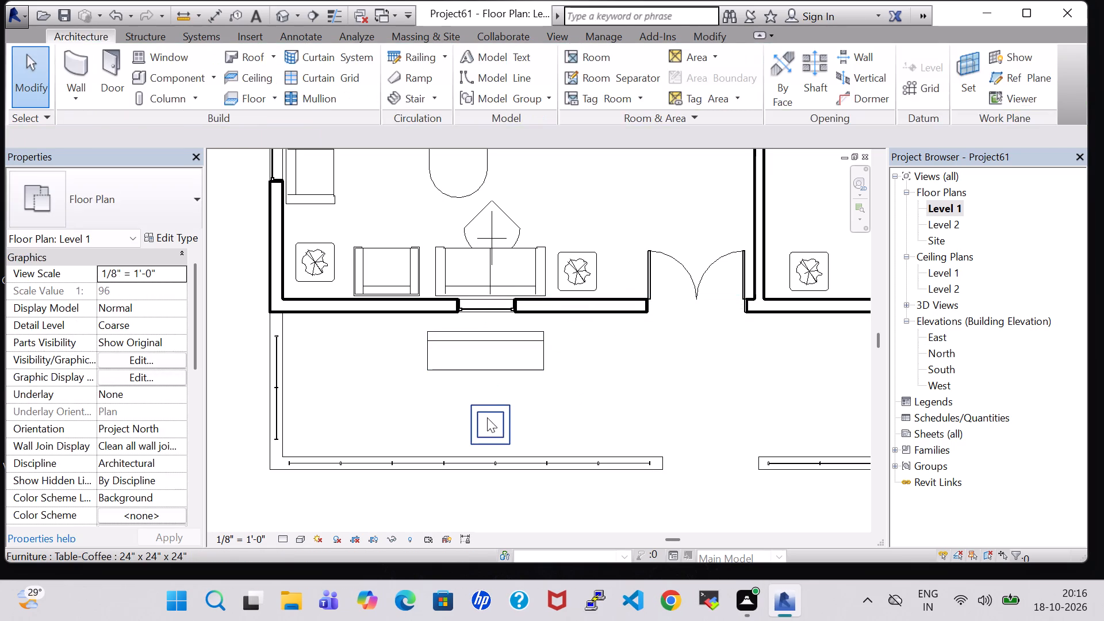
Nudge the front porch coffee table closer to the park bench and slightly west to centre it on the bench.
left_click(487, 417)
key("Up")
key("Up")
key("Up")
key("Up")
key("Up")
key("Up")
key("Up")
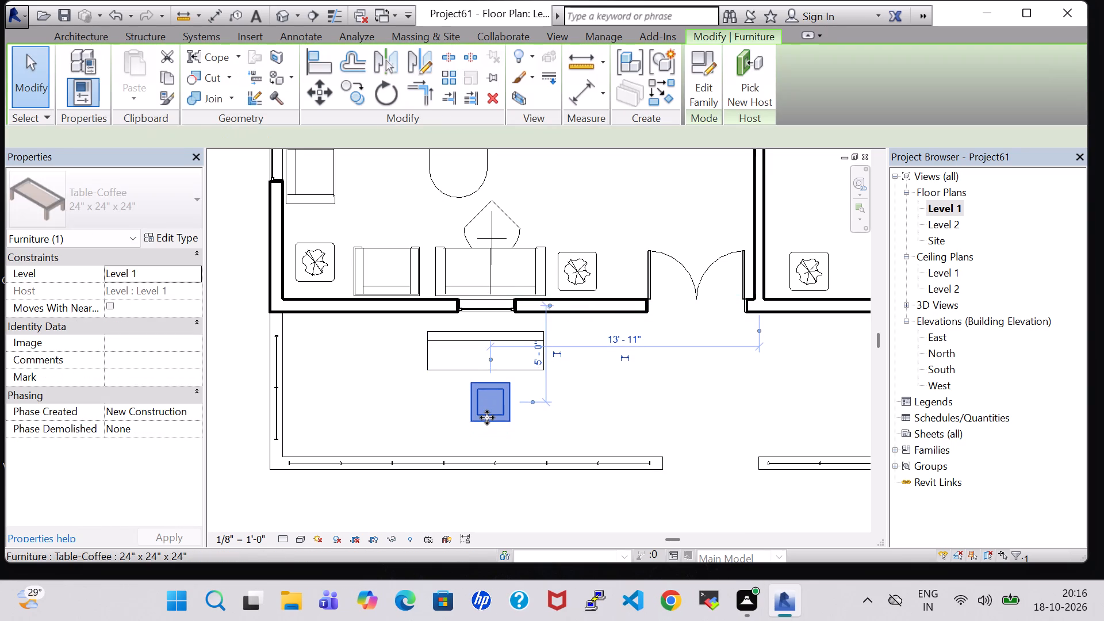
key("Left")
left_click(576, 417)
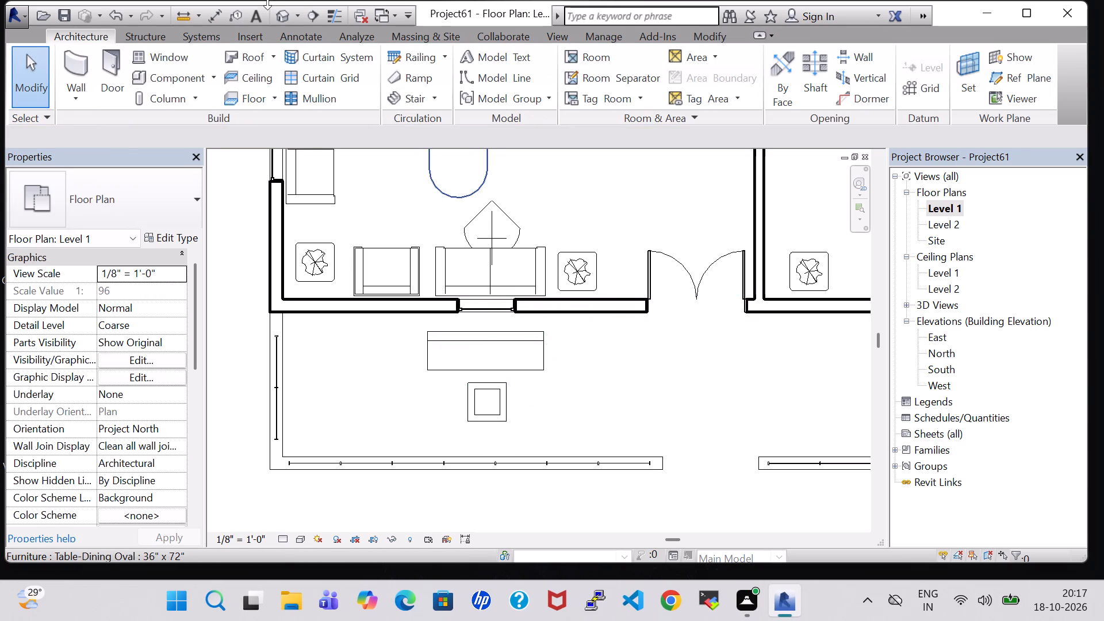
Examine the living room seating and the seated woman in the 3D view.
left_click(288, 10)
scroll(602, 414, "down", 4)
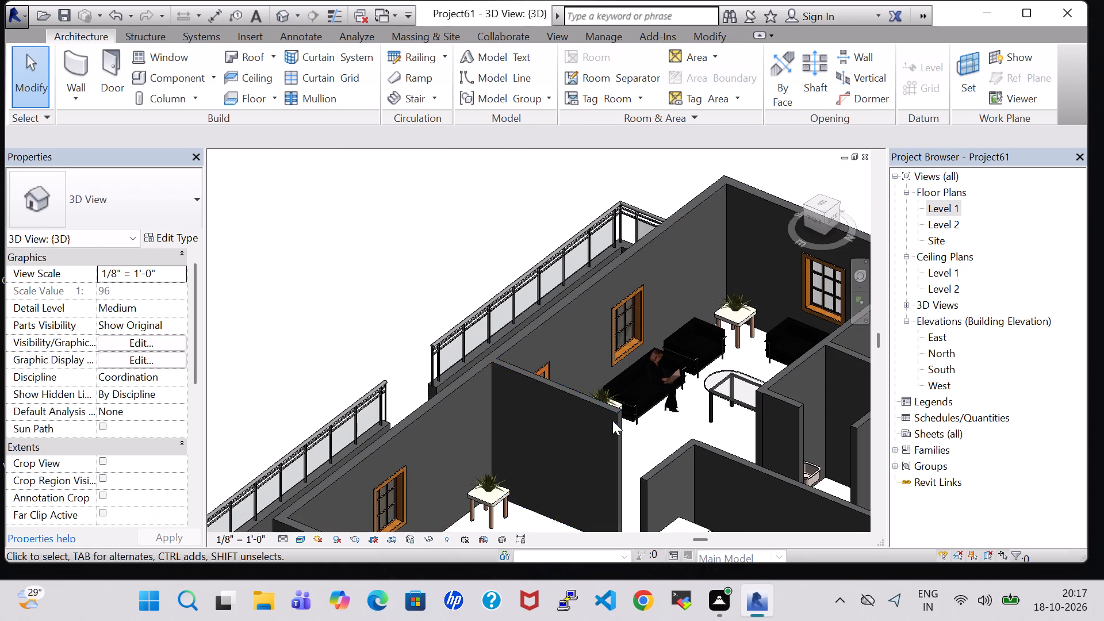
middle_click_drag(654, 427, 603, 388, "shift")
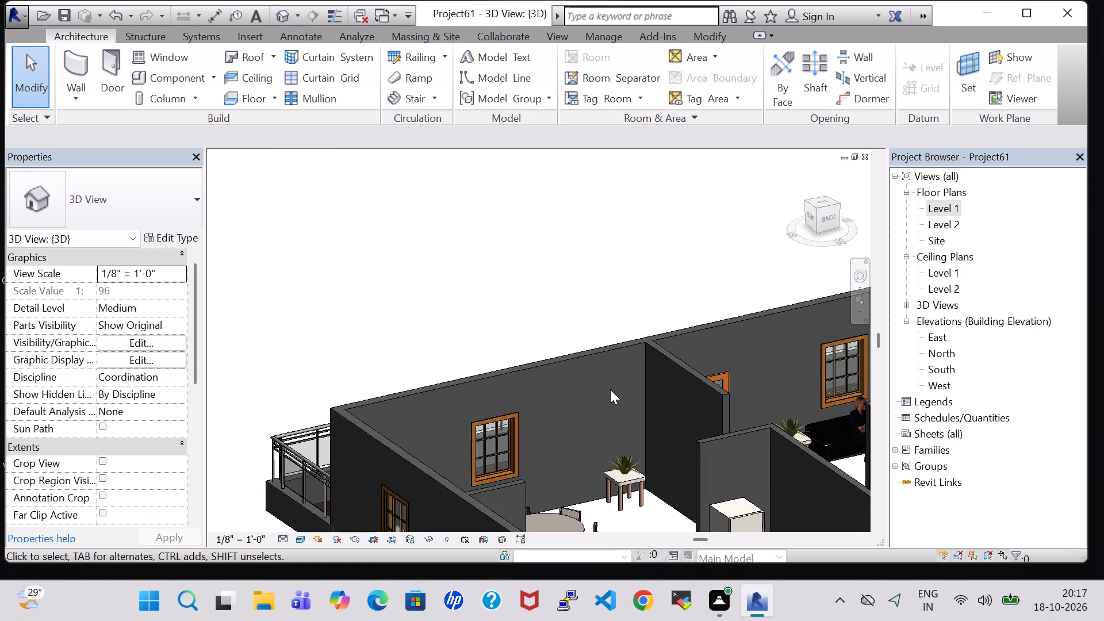
scroll(616, 395, "up", 3)
scroll(683, 377, "up", 1)
middle_click_drag(683, 377, 286, 397)
scroll(286, 397, "up", 1)
scroll(509, 411, "up", 2)
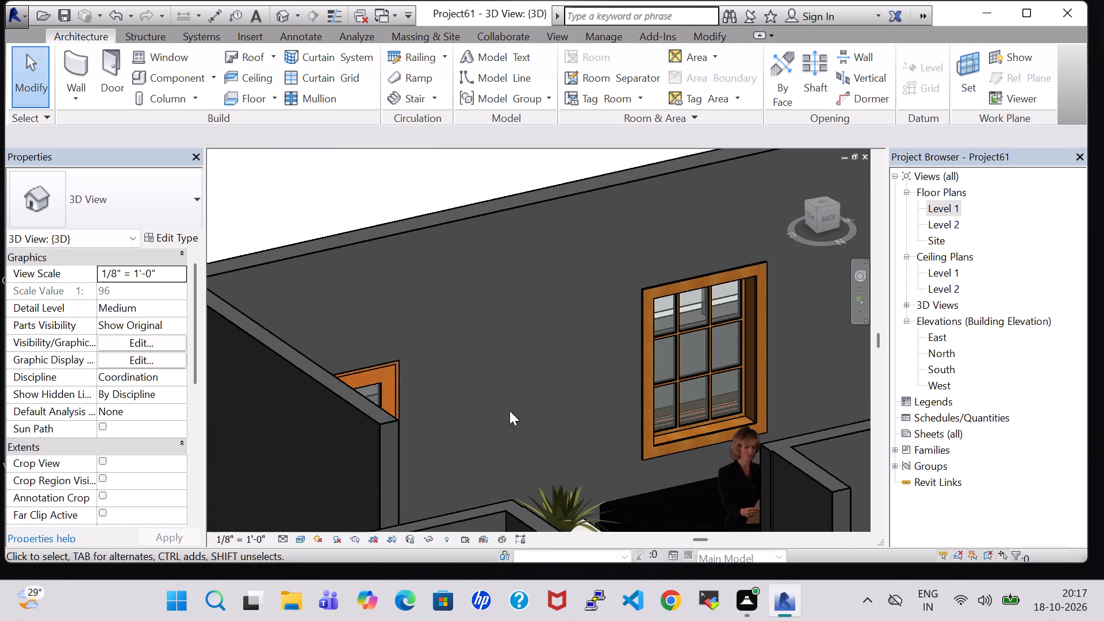
scroll(509, 411, "up", 1)
middle_click_drag(658, 461, 507, 309)
middle_click_drag(566, 388, 594, 413, "shift")
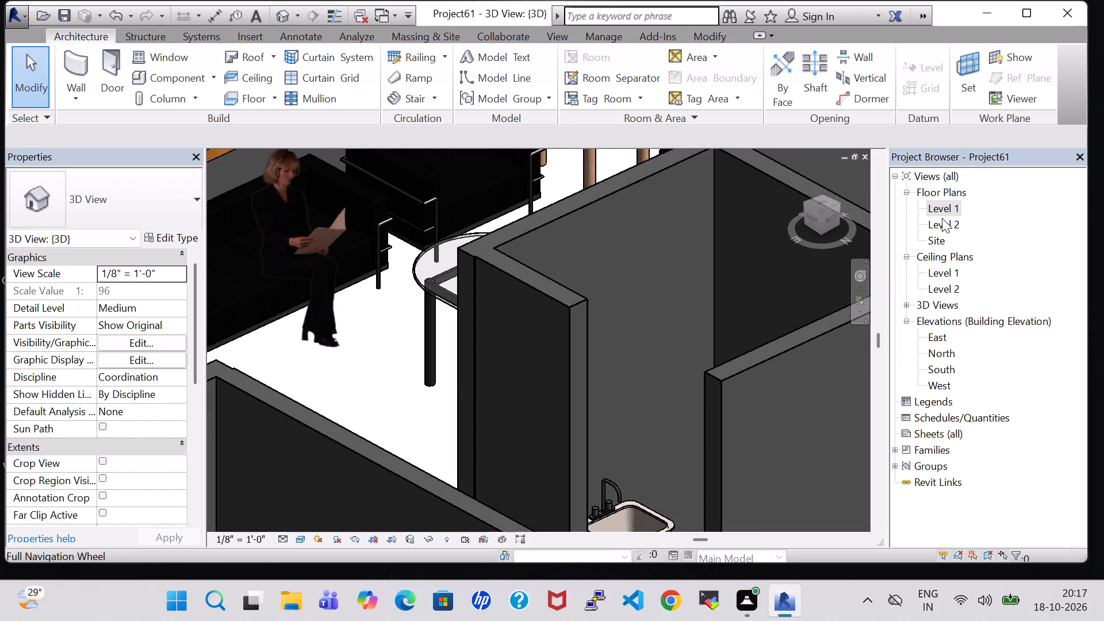
Create a similar RPC Female Cynthia from the seated woman and place it on the living room's west-wall sofa on Level 1.
double_click(937, 205)
middle_click_drag(610, 388, 610, 359)
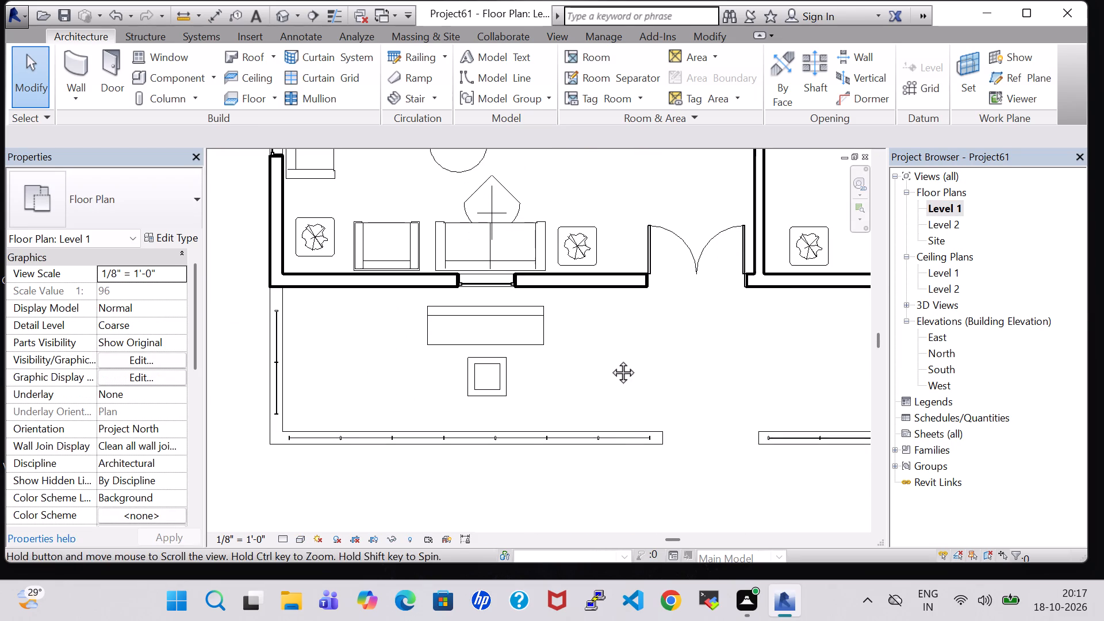
middle_click_drag(610, 359, 610, 359)
middle_click_drag(609, 358, 615, 401)
scroll(615, 401, "up", 1)
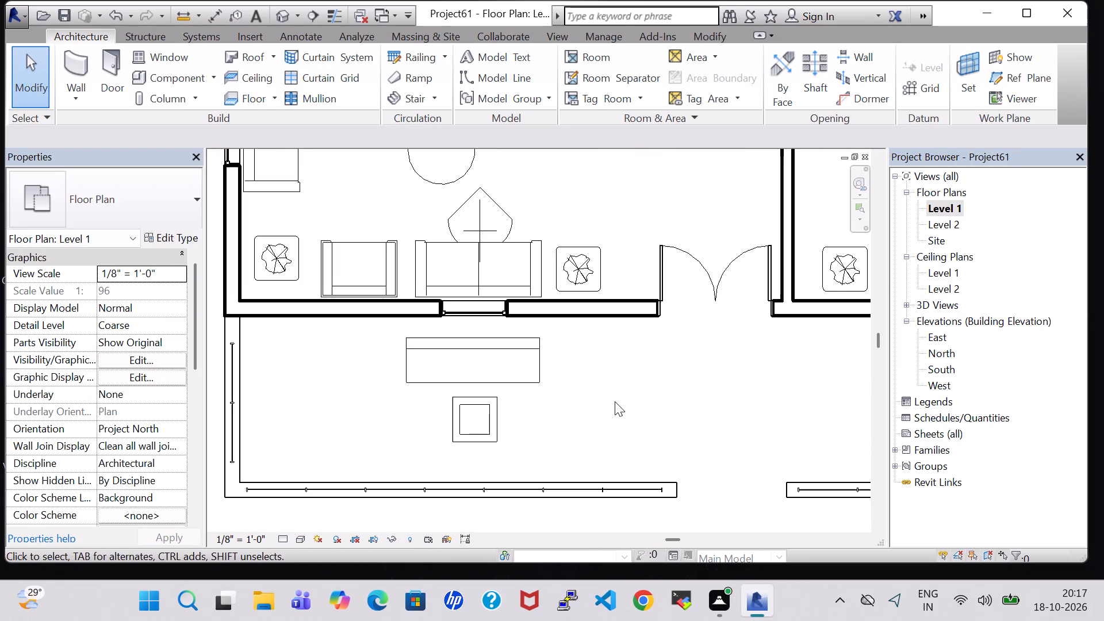
middle_click_drag(615, 401, 654, 506)
left_click(527, 315)
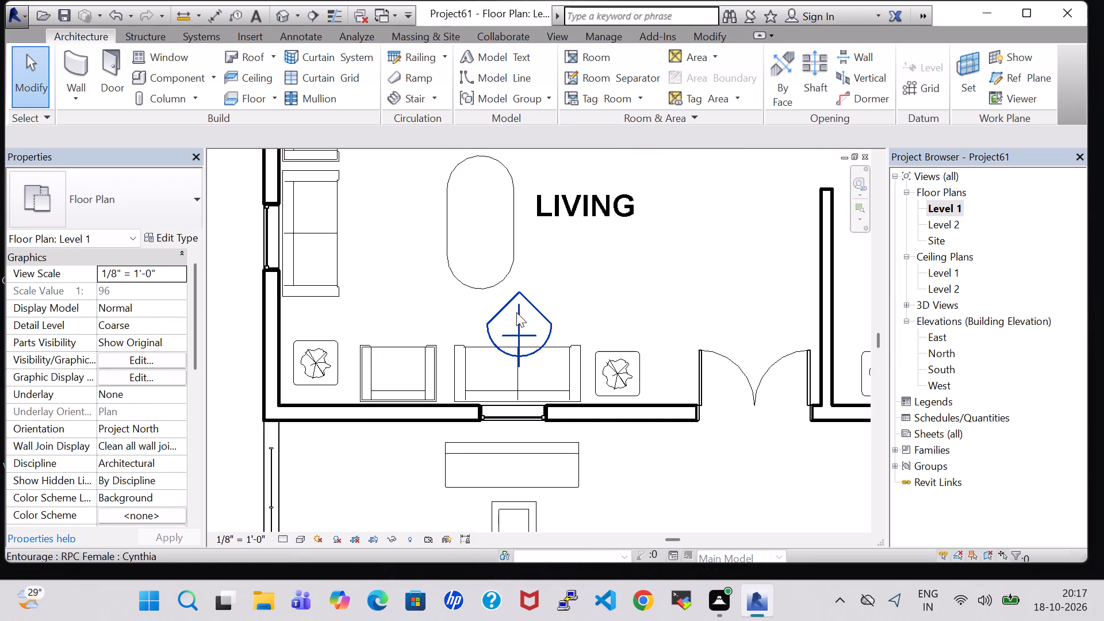
left_click(516, 312)
right_click(516, 312)
left_click(569, 300)
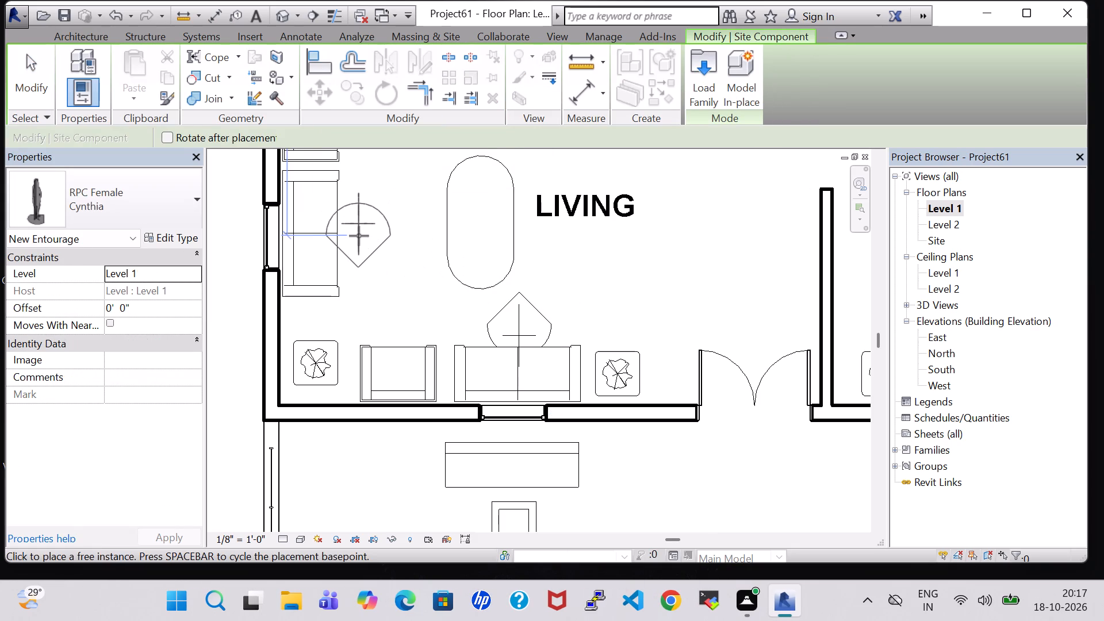
key("space")
key("space")
key("space")
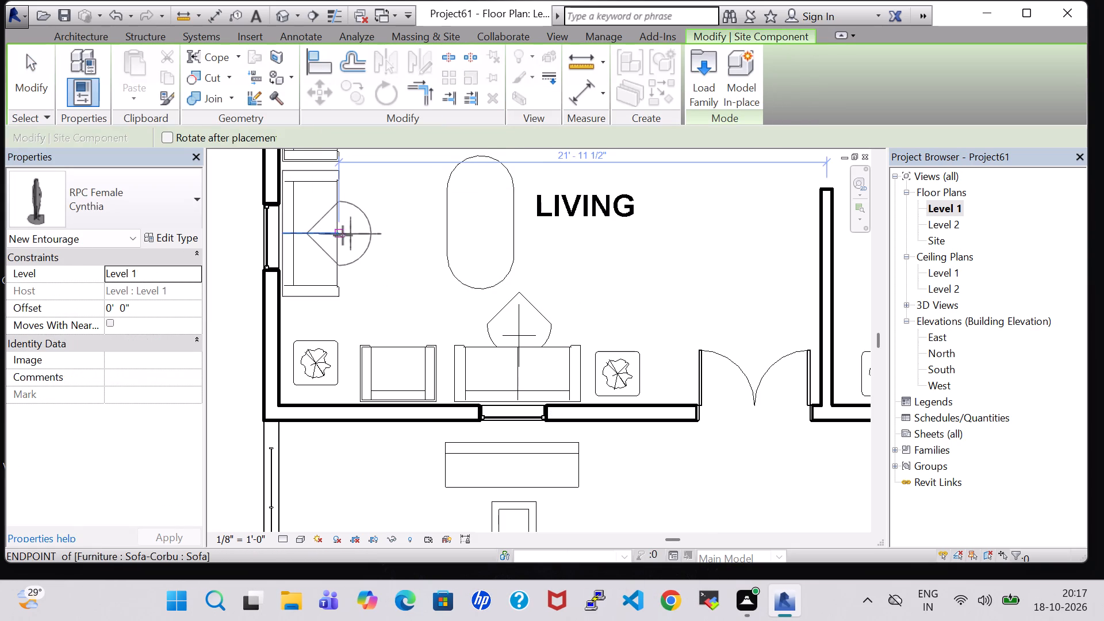
left_click(334, 234)
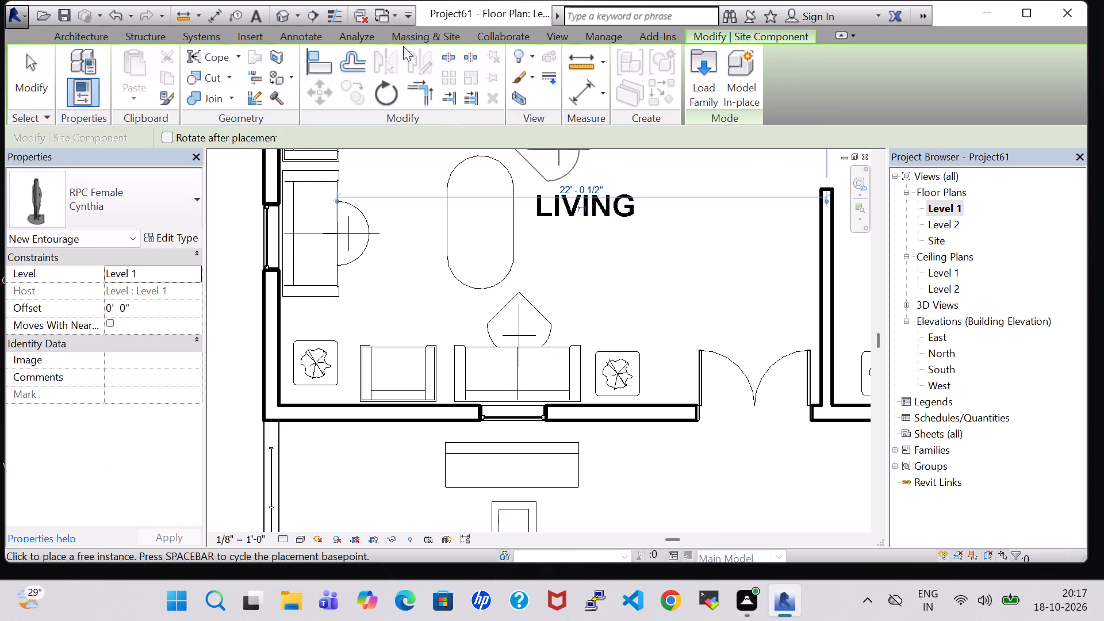
Rotate the new seated woman on the west-wall sofa in 3D so she faces the oval table.
left_click(277, 10)
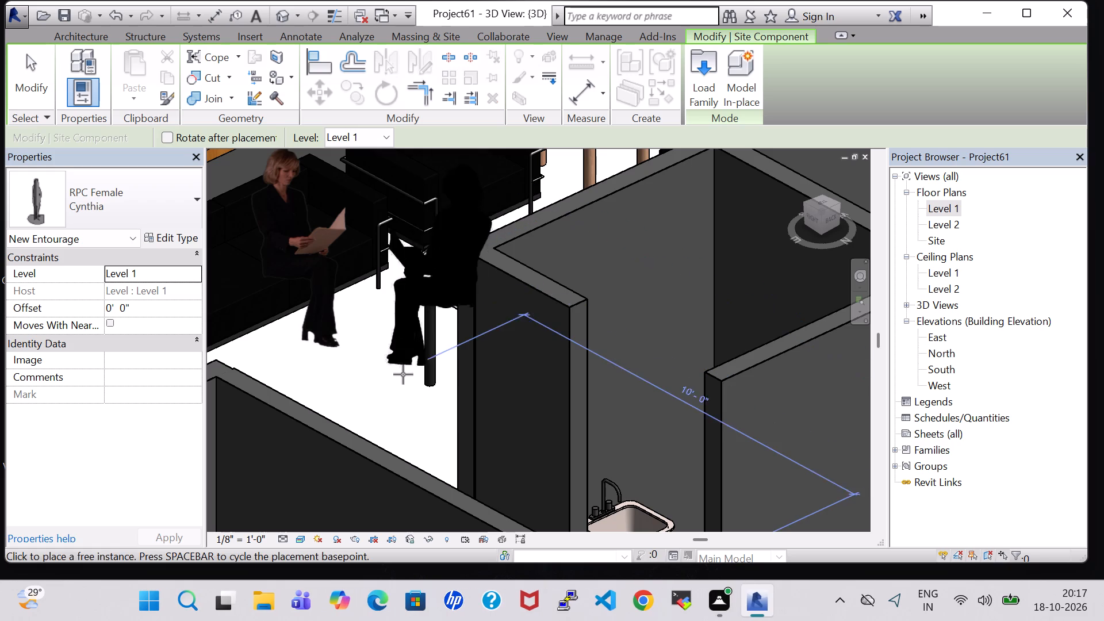
key("Escape")
middle_click_drag(382, 368, 439, 372, "shift")
middle_click_drag(415, 373, 697, 378)
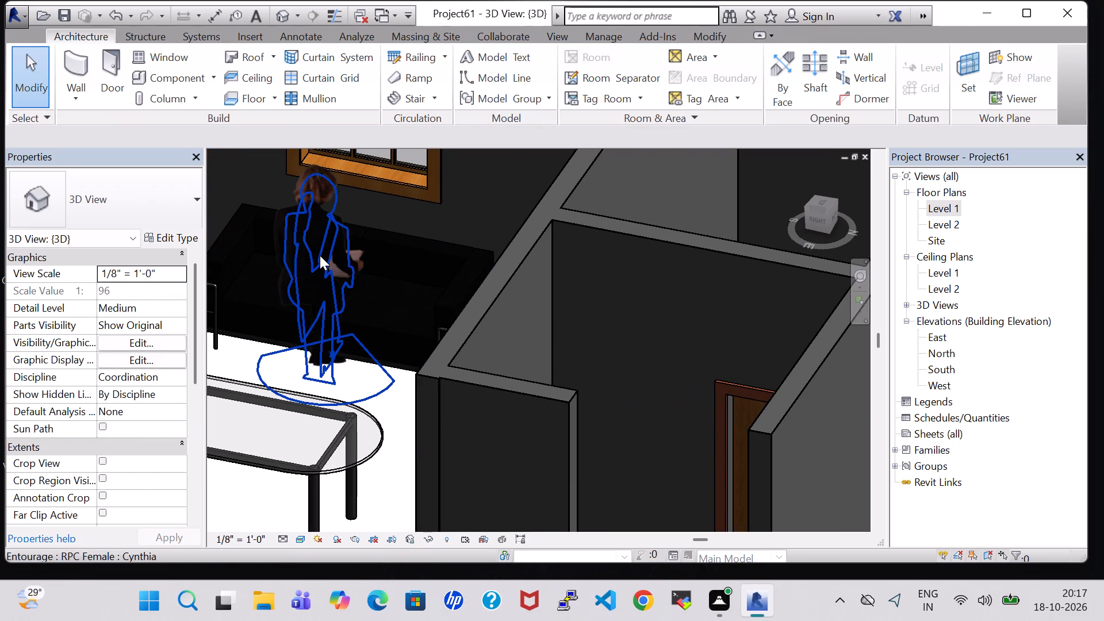
left_click(320, 255)
key("space")
key("space")
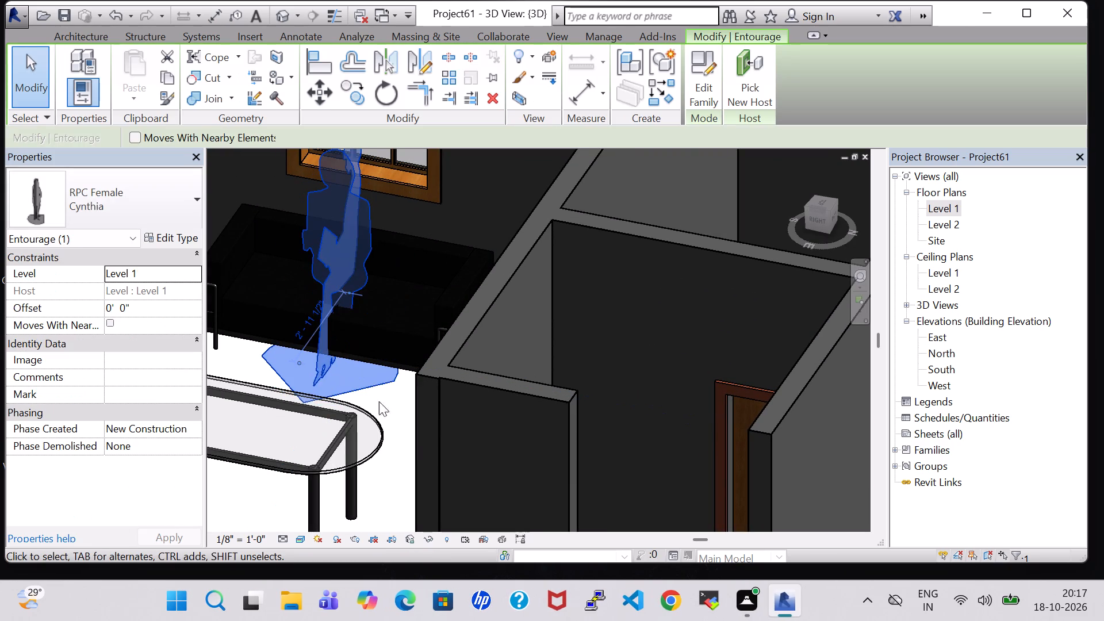
left_click(386, 430)
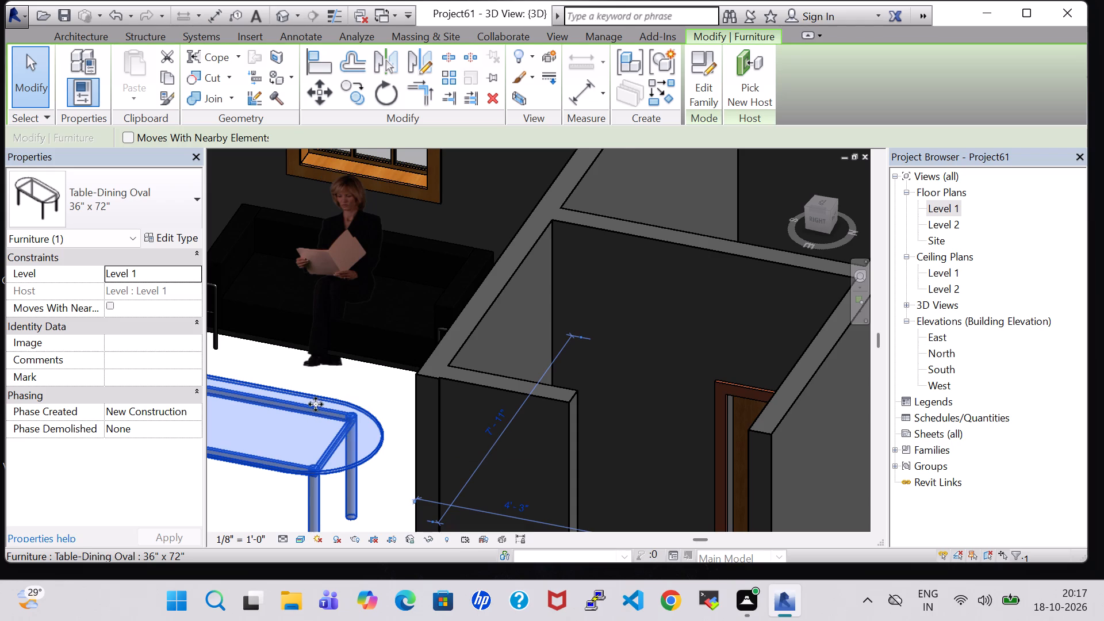
Nudge the woman on the west-wall sofa slightly forward, toward the oval table.
scroll(316, 404, "up", 1, "shift")
middle_click_drag(316, 404, 312, 451, "shift")
scroll(364, 377, "up", 2)
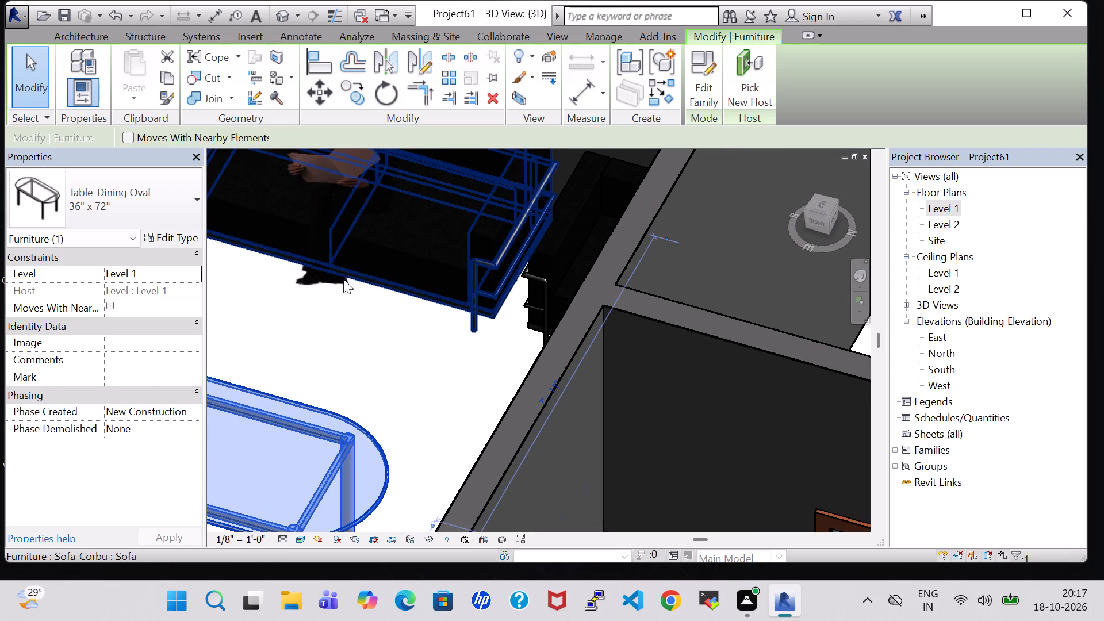
left_click(341, 272)
left_click(338, 317)
left_click(332, 286)
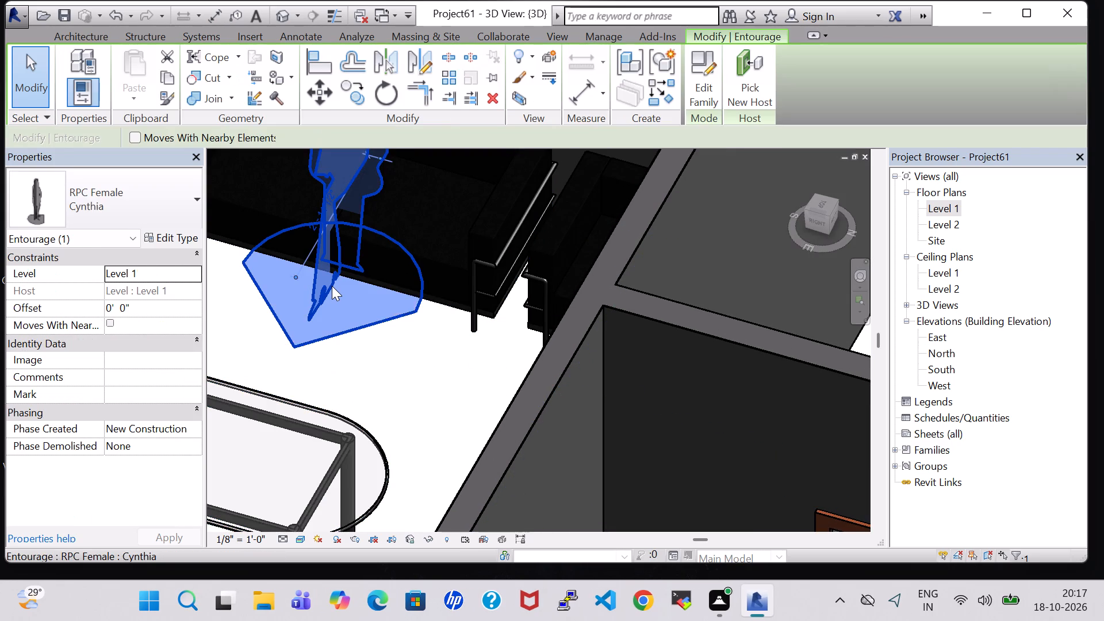
key("Down")
key("Down")
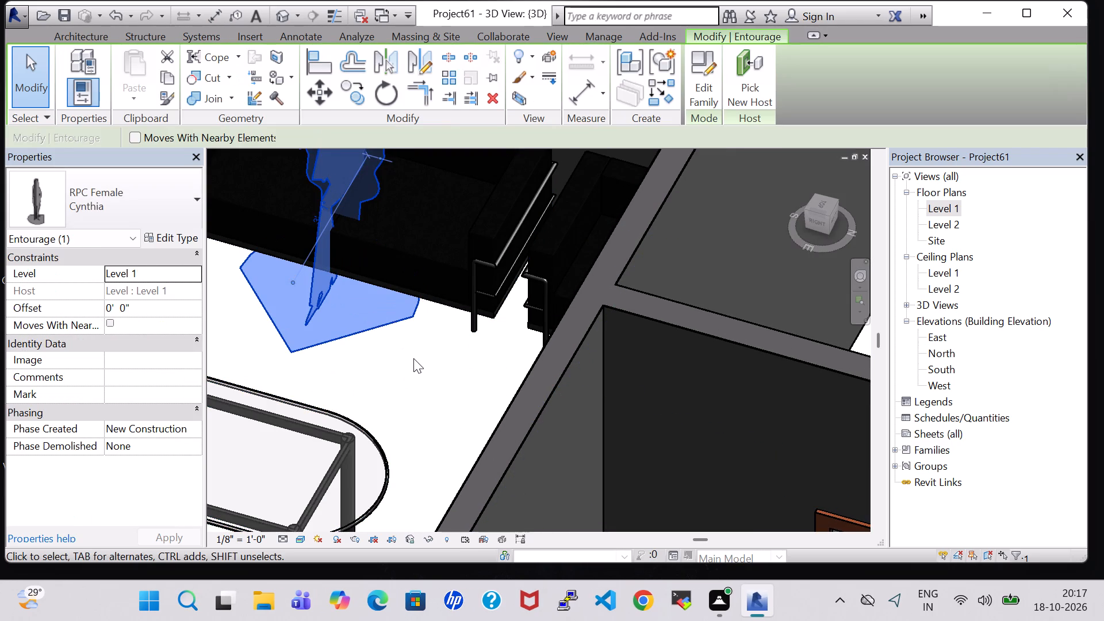
key("Down")
left_click(442, 381)
middle_click_drag(367, 366, 357, 331, "shift")
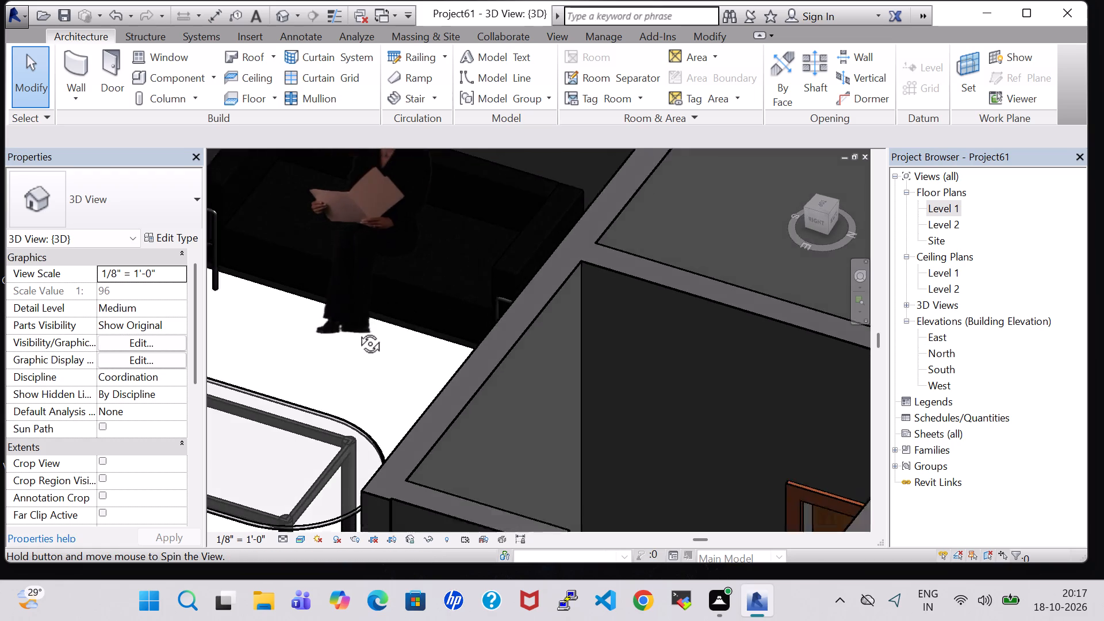
middle_click_drag(357, 331, 413, 296, "shift")
middle_click_drag(315, 324, 530, 313)
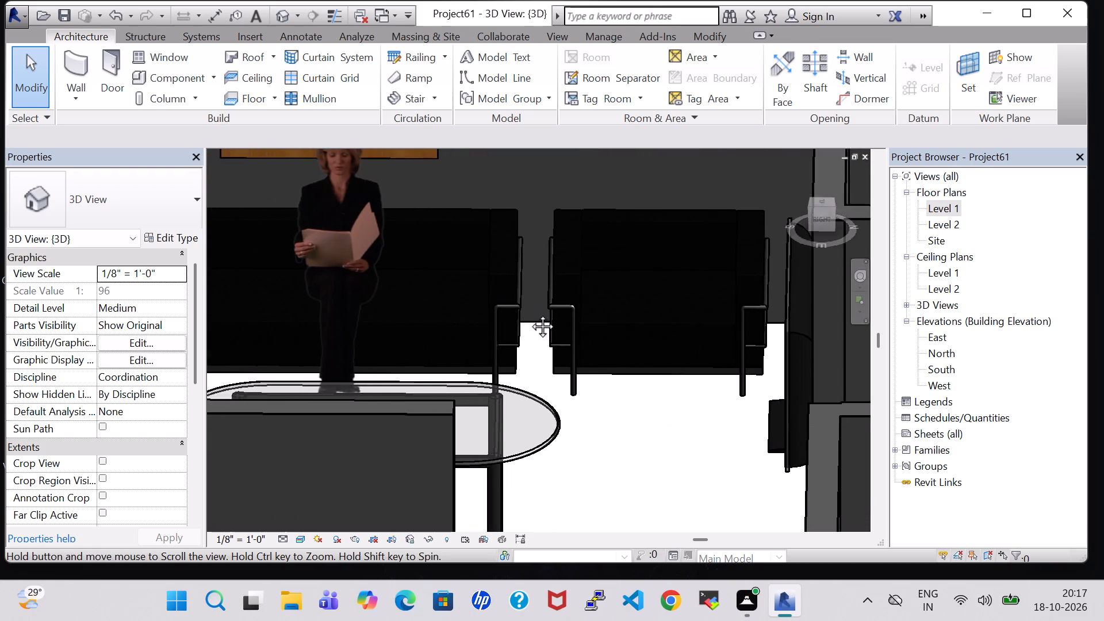
middle_click_drag(530, 313, 750, 328)
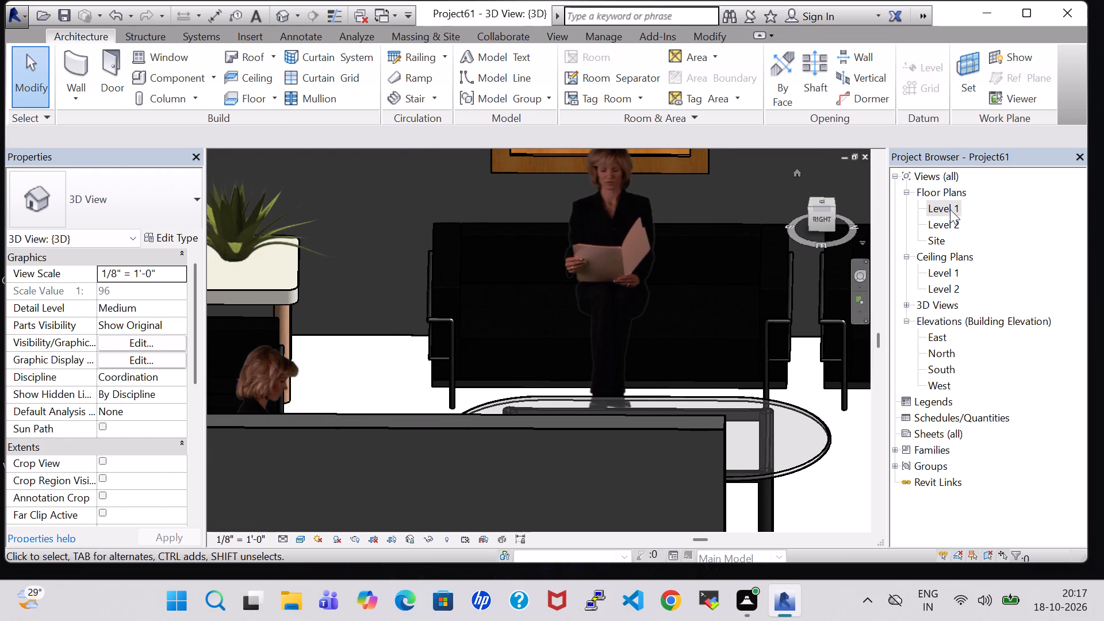
Load the RPC Male family from the Entourage library folder for placement on the Level 1 floor plan.
double_click(950, 209)
scroll(556, 449, "down", 3)
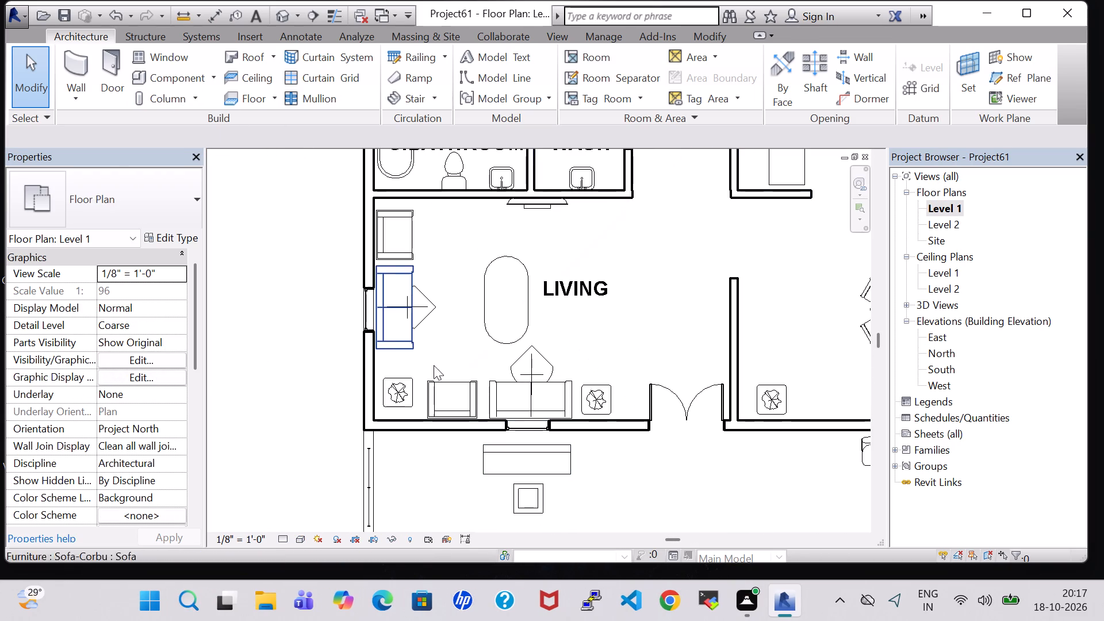
left_click(175, 83)
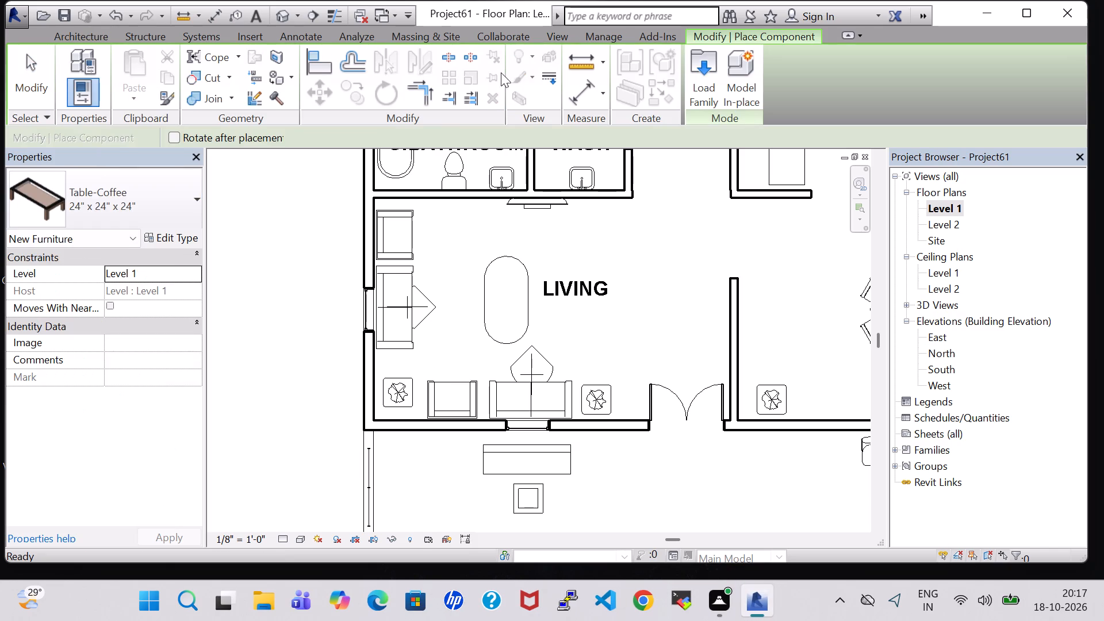
left_click(688, 81)
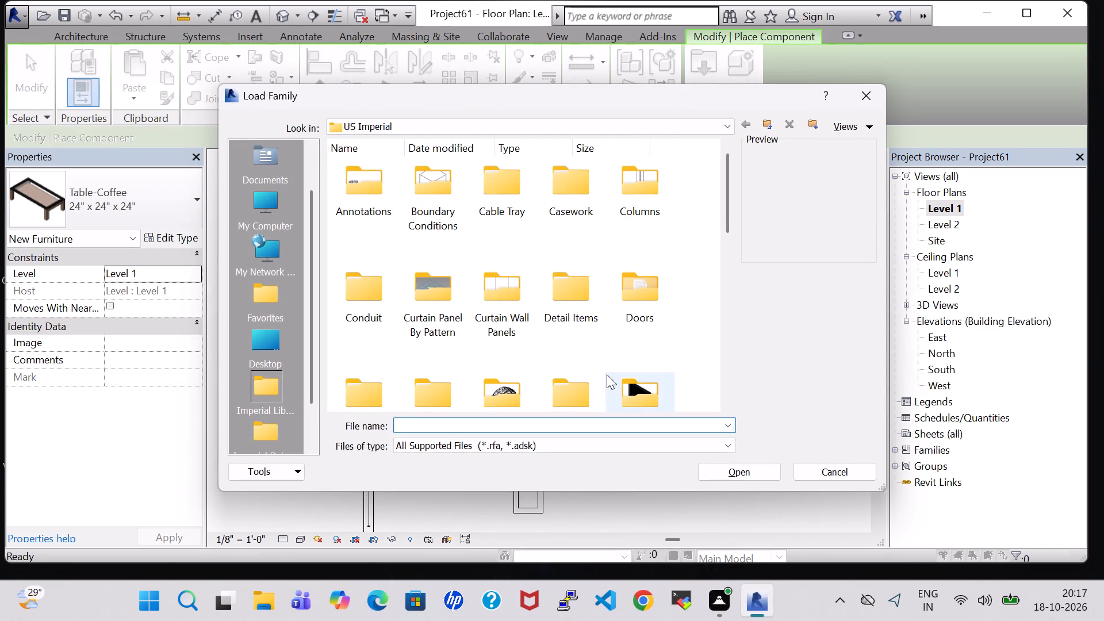
double_click(493, 390)
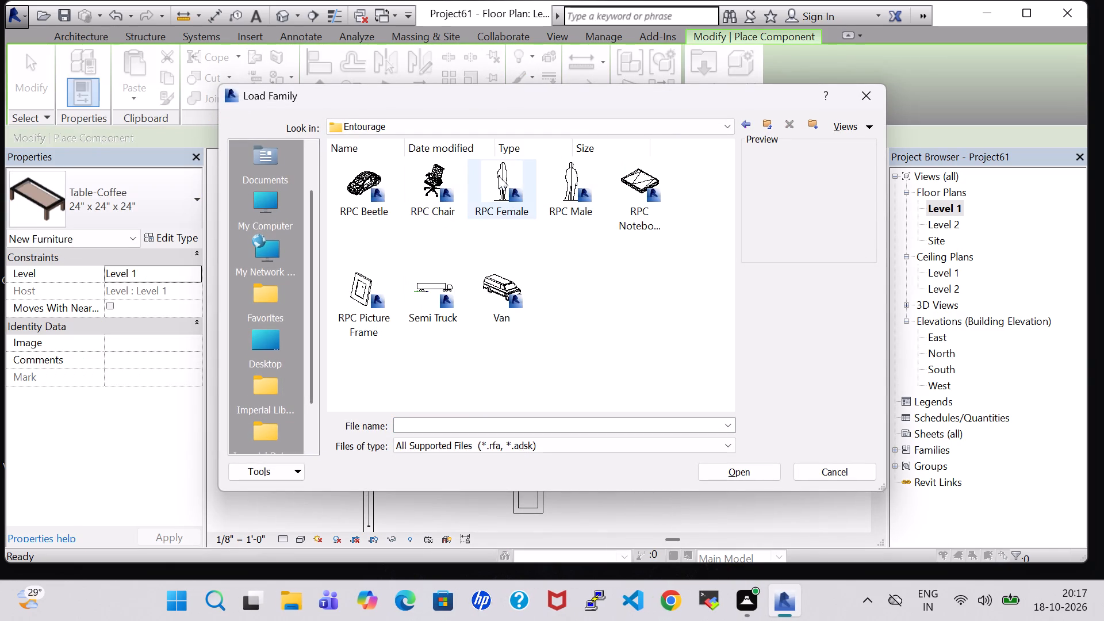
left_click(553, 181)
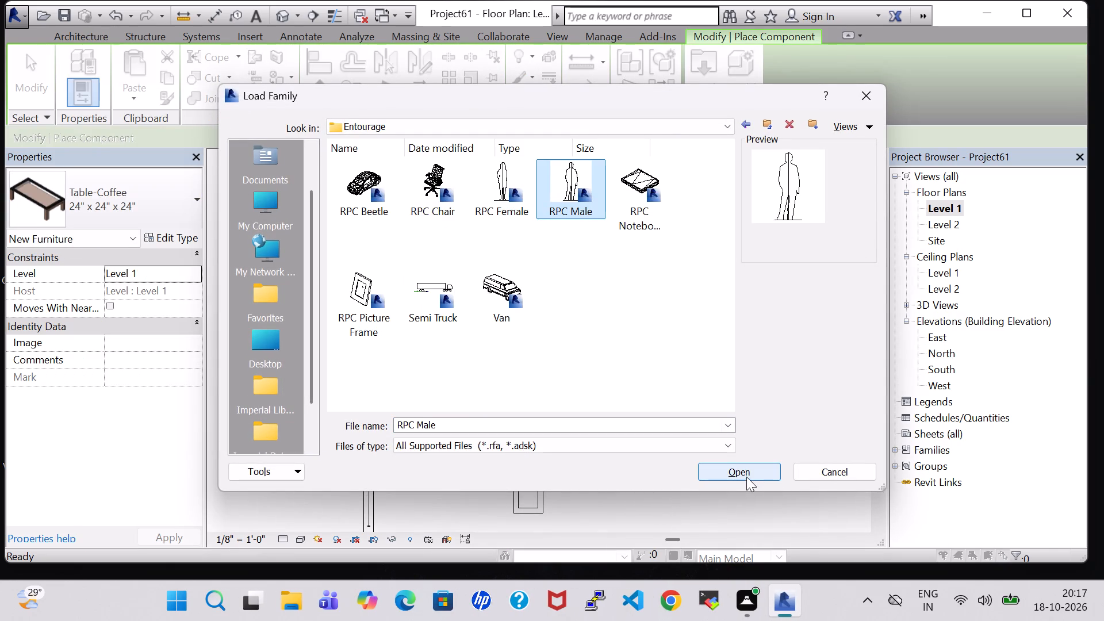
left_click(742, 476)
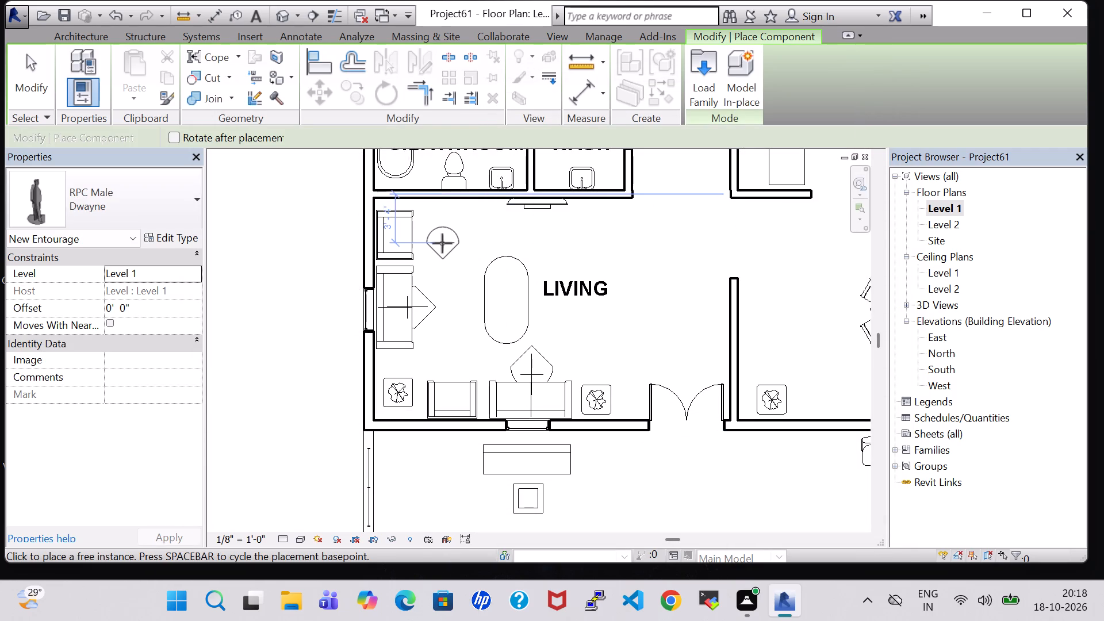
Place one RPC Male Dwayne at the front edge of the living room's west-wall armchair, rotated to face the room.
key("space")
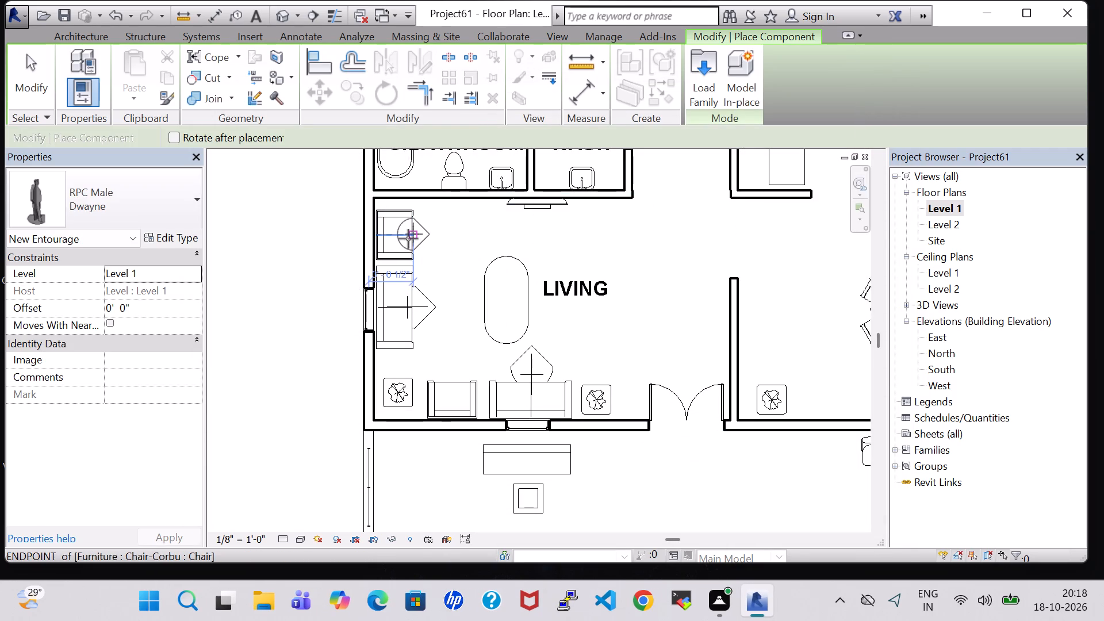
left_click(408, 239)
left_click(287, 16)
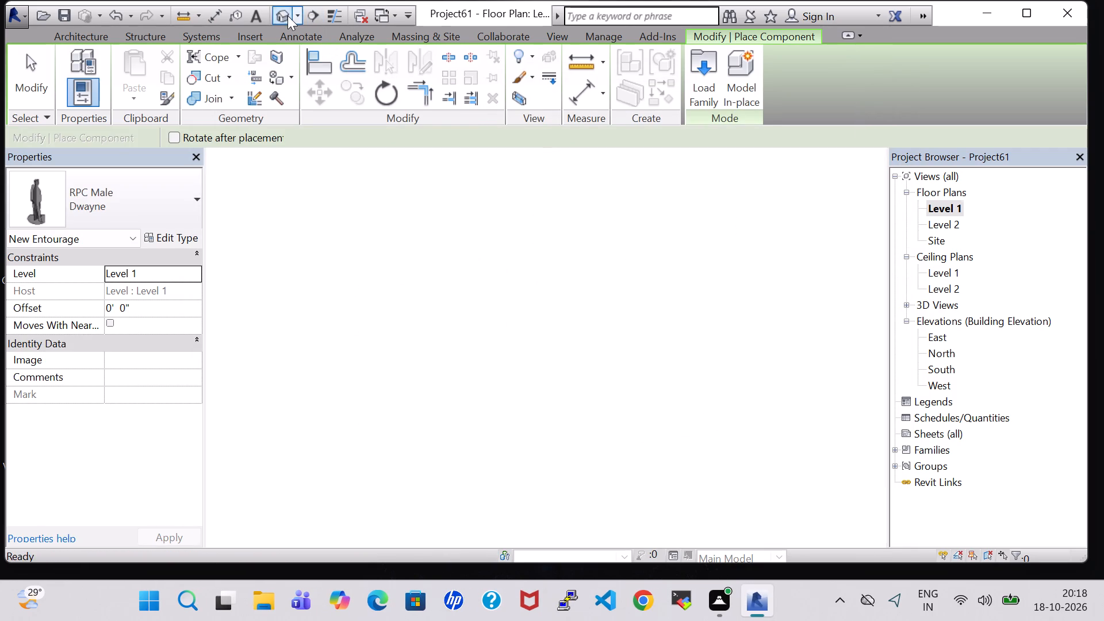
scroll(607, 335, "down", 1)
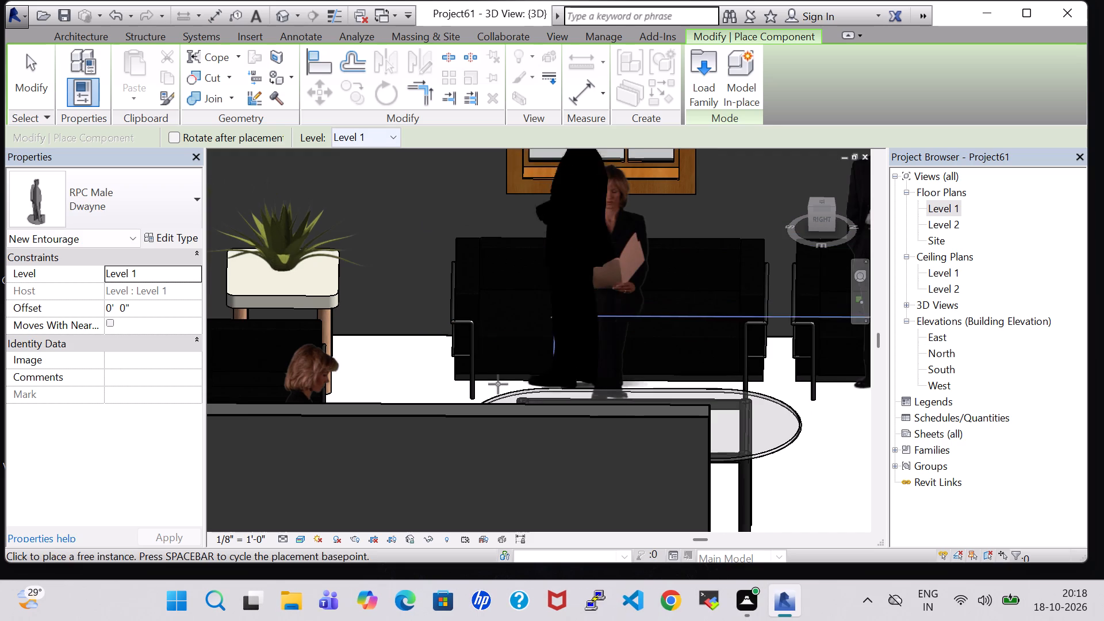
key("Escape")
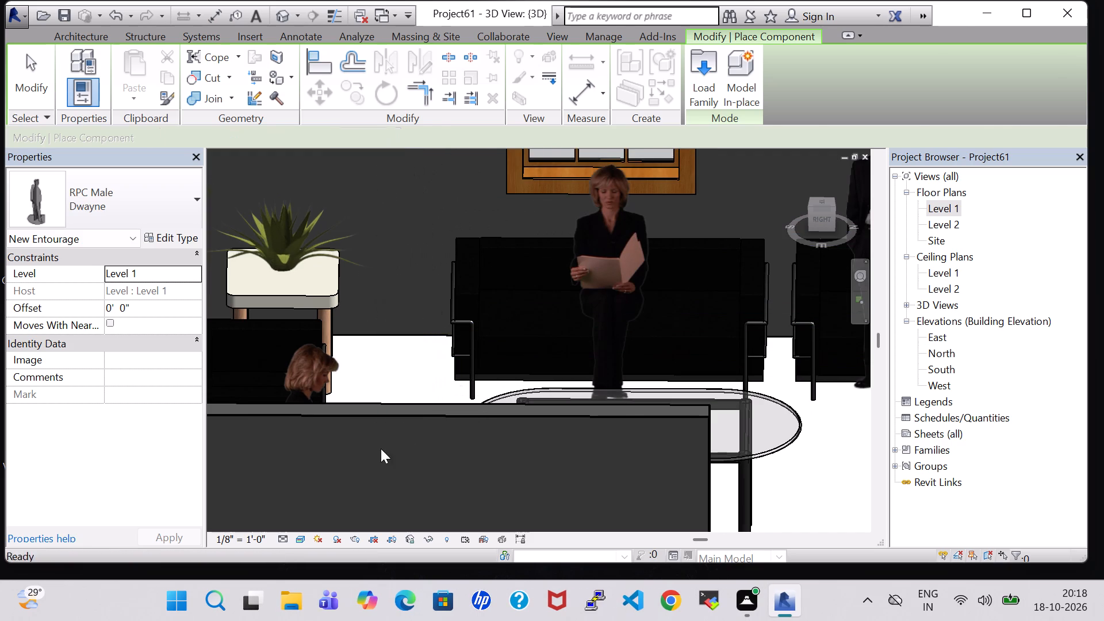
Delete the RPC Male Dwayne standing in front of the living room's west-wall armchair.
scroll(578, 424, "down", 3)
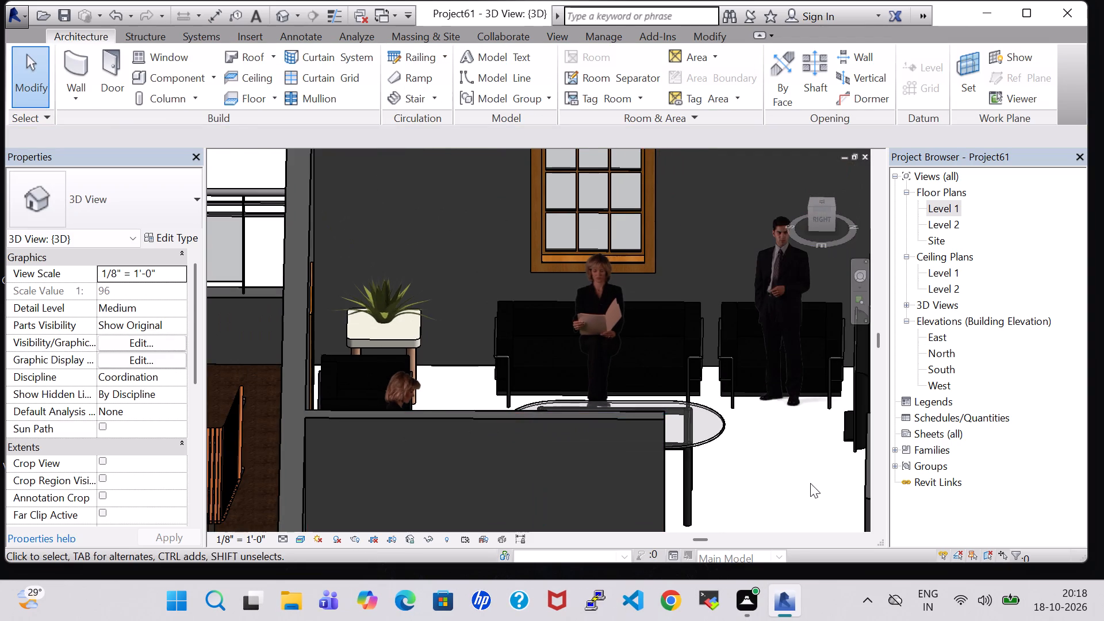
scroll(810, 483, "up", 4)
middle_click_drag(810, 483, 672, 541)
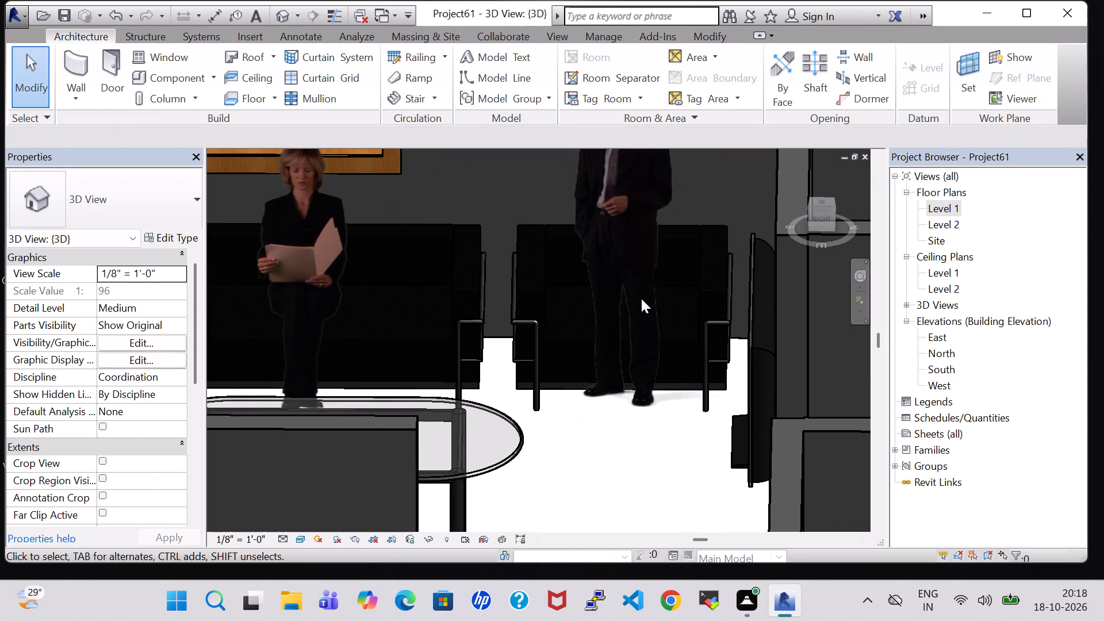
middle_click_drag(651, 387, 654, 547)
left_click(635, 350)
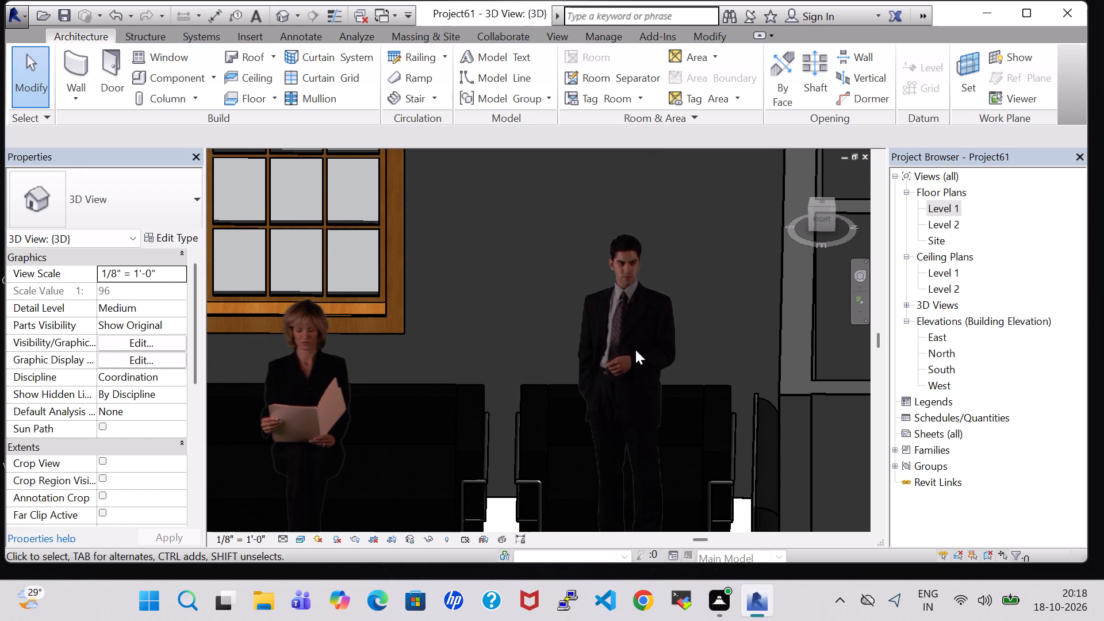
left_click(669, 320)
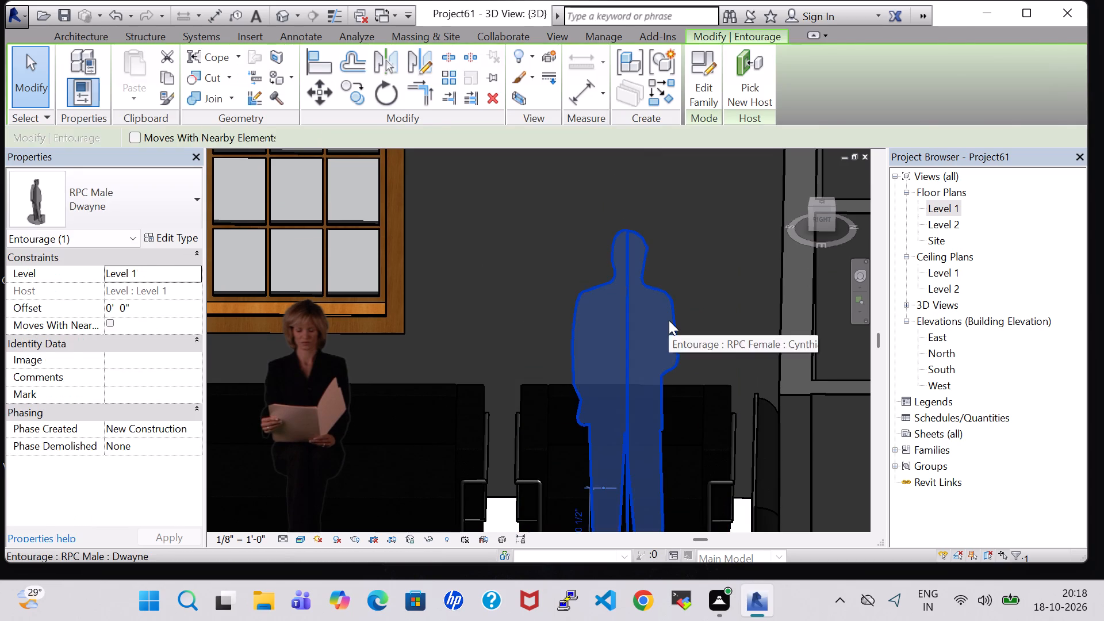
key("Delete")
Examine the furnished front porch in the Level 1 floor plan and the 3D view.
double_click(950, 208)
scroll(750, 323, "down", 1)
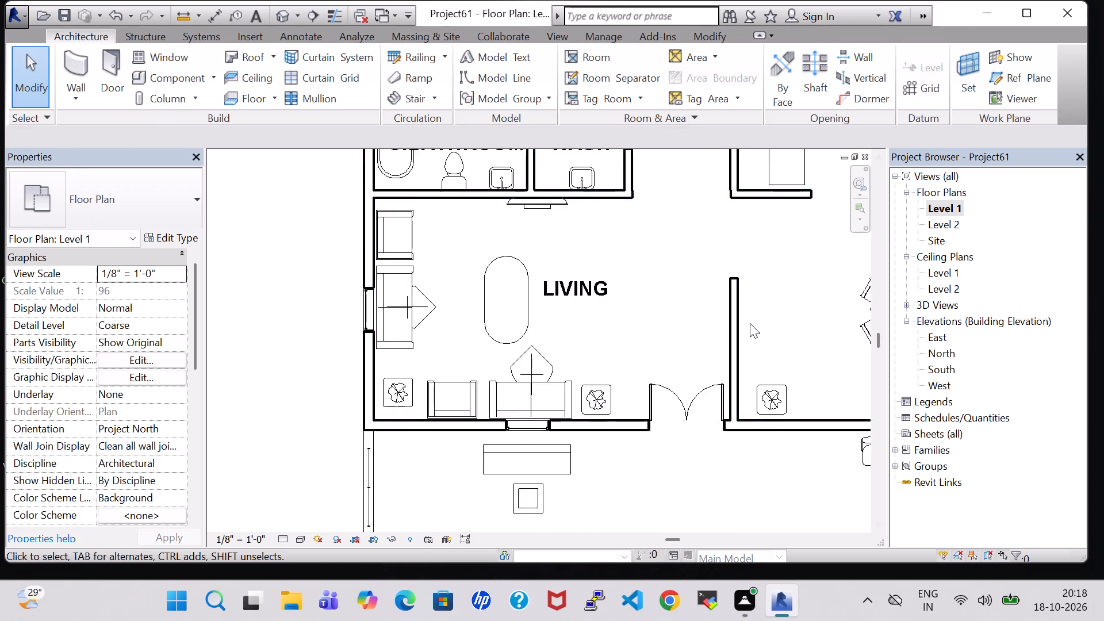
scroll(750, 323, "down", 1)
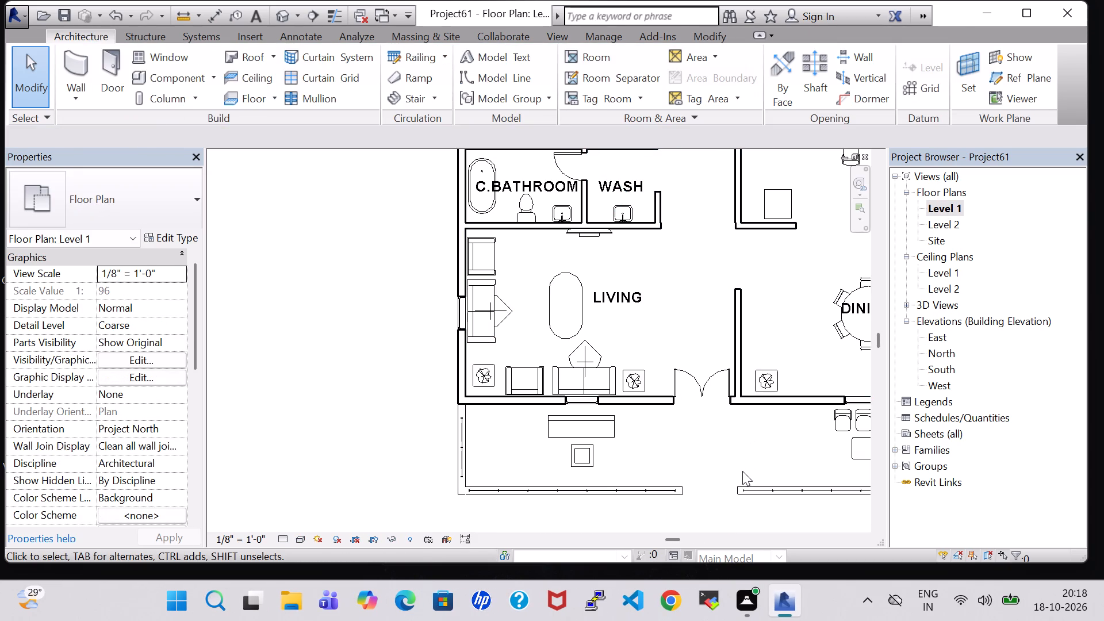
middle_click_drag(659, 458, 697, 396)
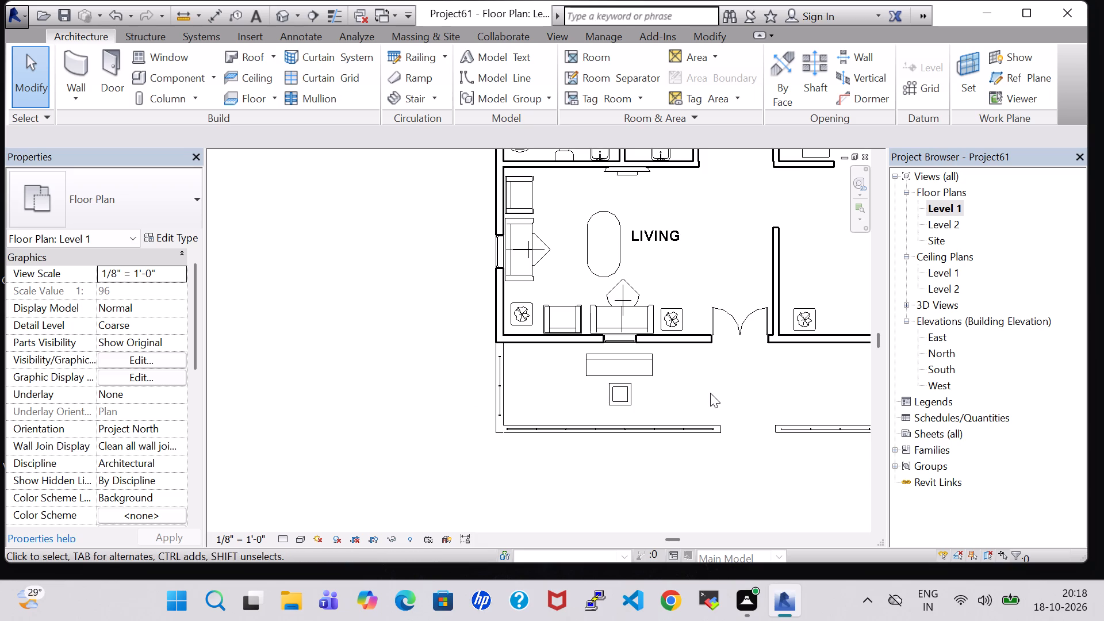
left_click(277, 22)
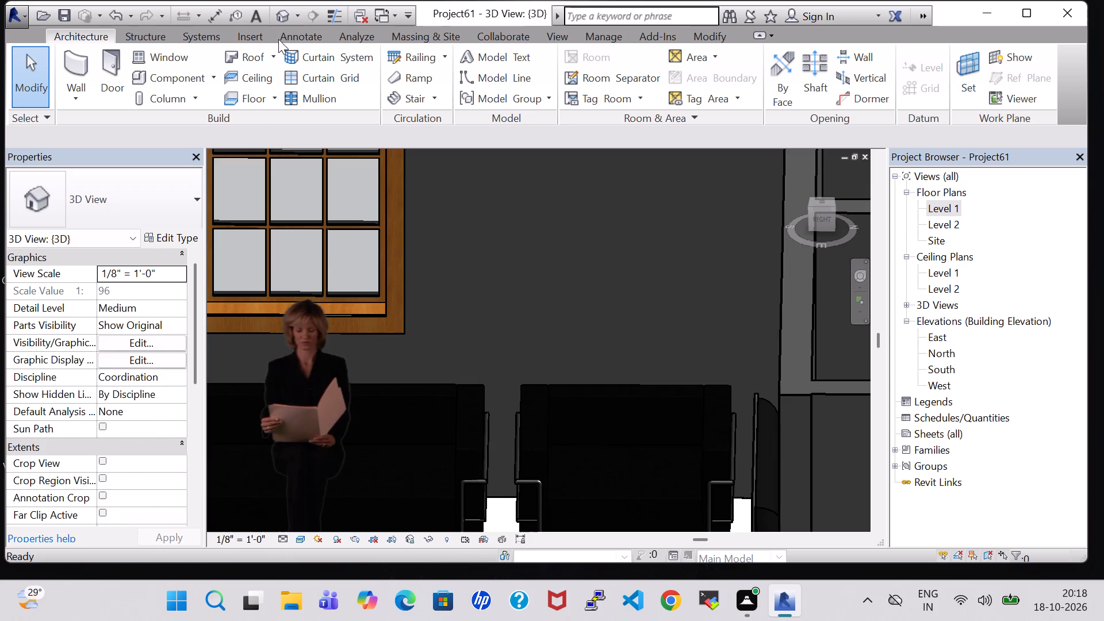
scroll(537, 458, "down", 12)
middle_click_drag(513, 378, 637, 372)
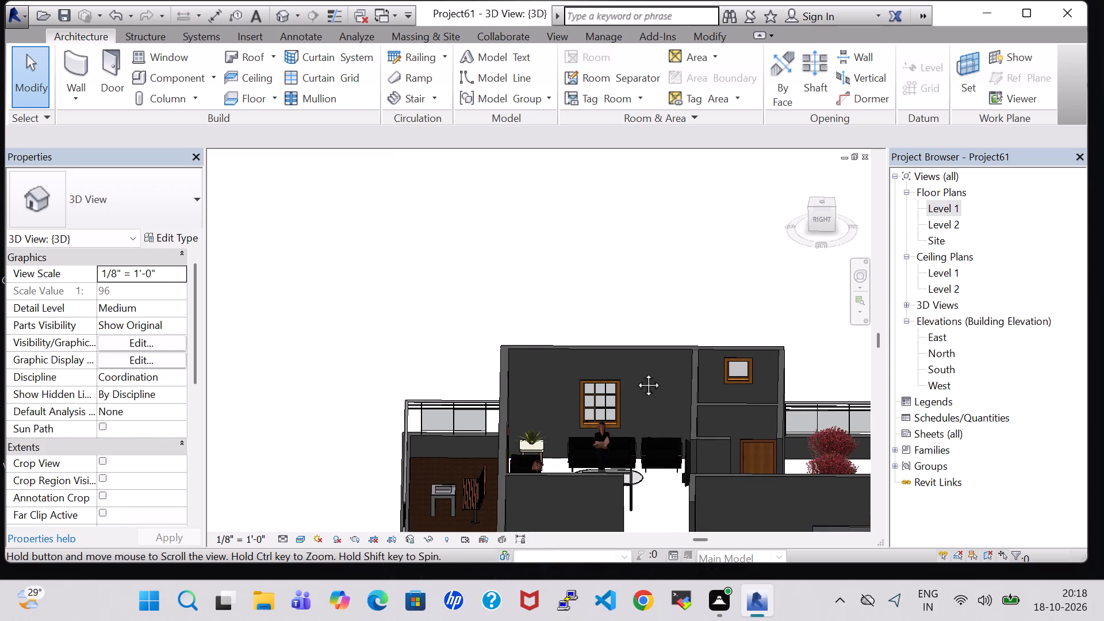
middle_click_drag(351, 446, 519, 480)
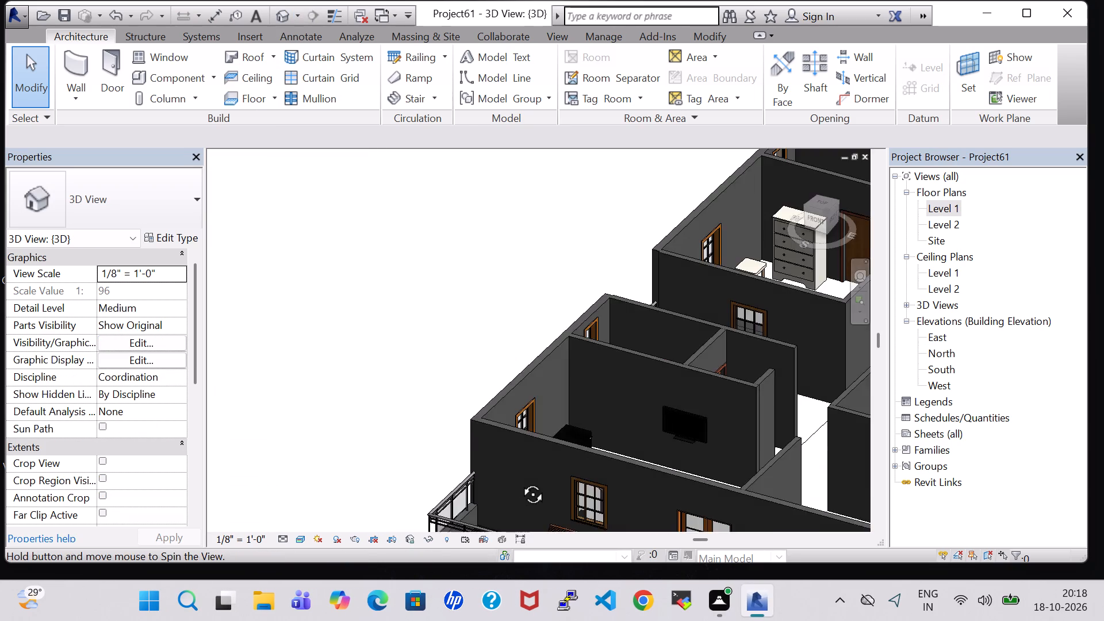
scroll(520, 481, "up", 2)
middle_click_drag(525, 482, 575, 293)
scroll(525, 482, "up", 1)
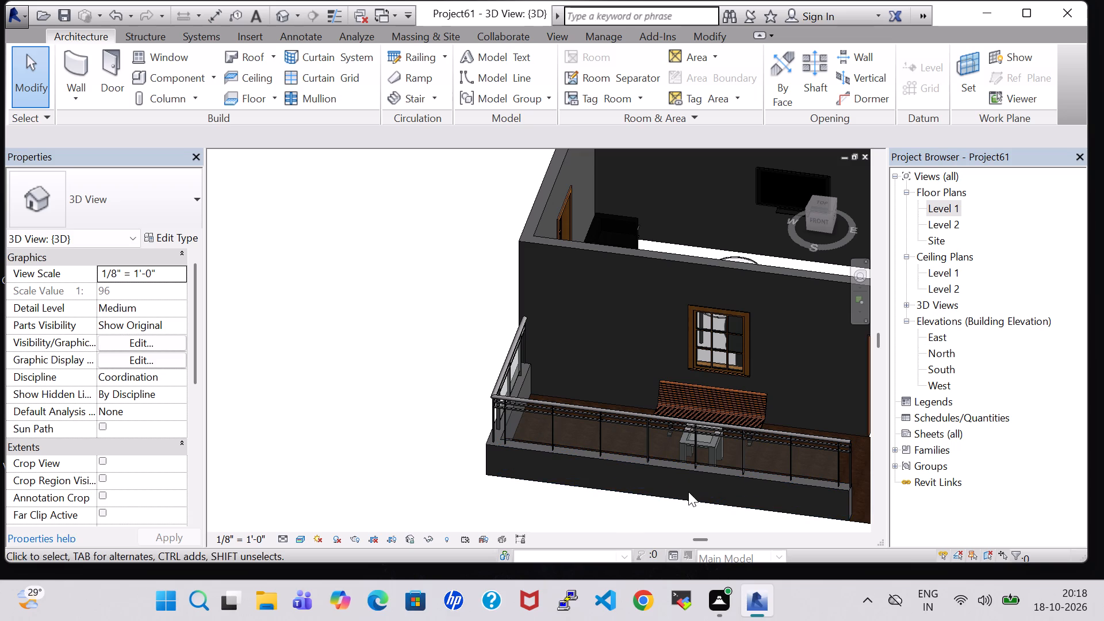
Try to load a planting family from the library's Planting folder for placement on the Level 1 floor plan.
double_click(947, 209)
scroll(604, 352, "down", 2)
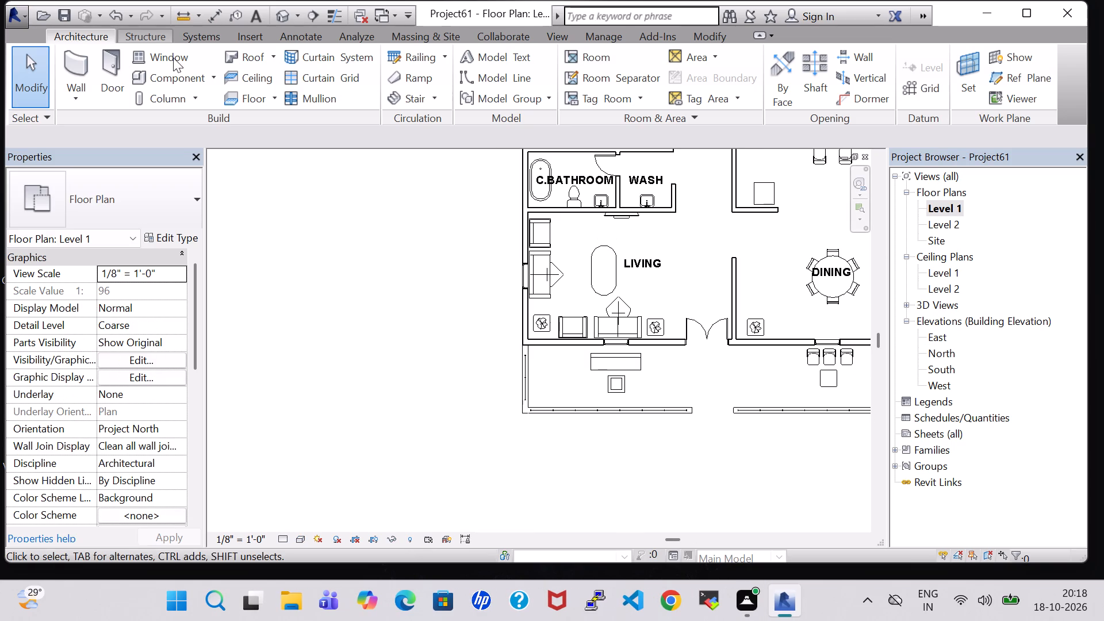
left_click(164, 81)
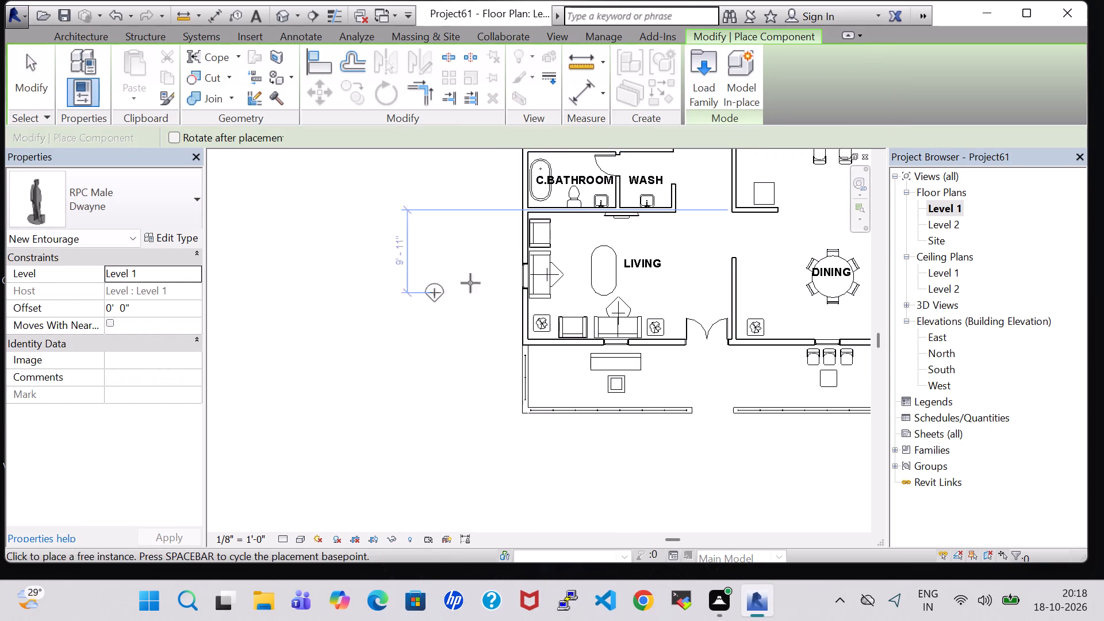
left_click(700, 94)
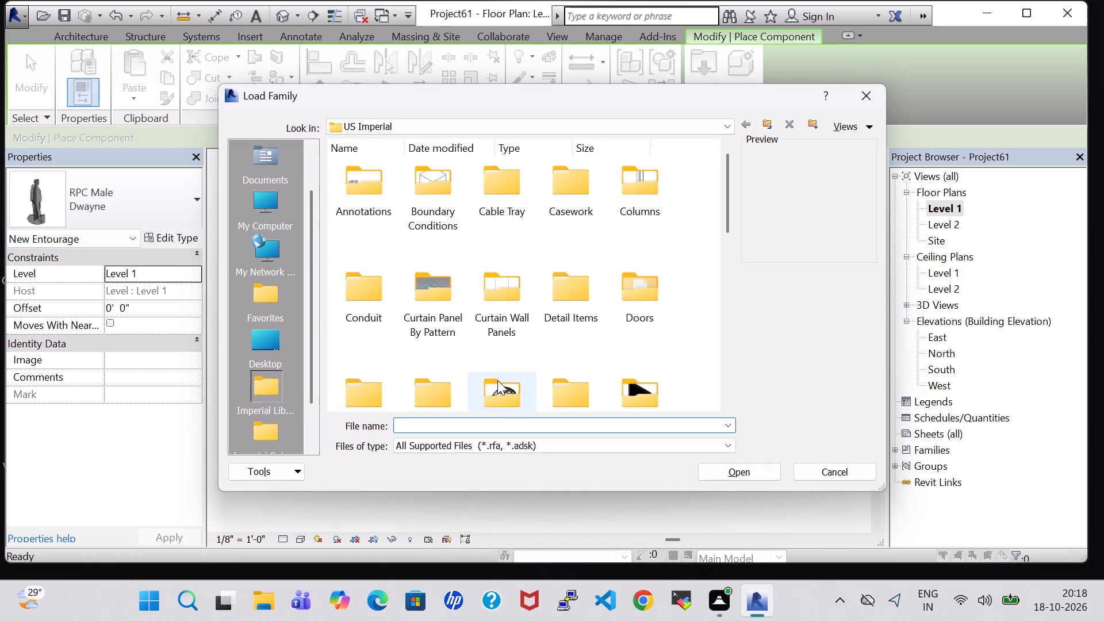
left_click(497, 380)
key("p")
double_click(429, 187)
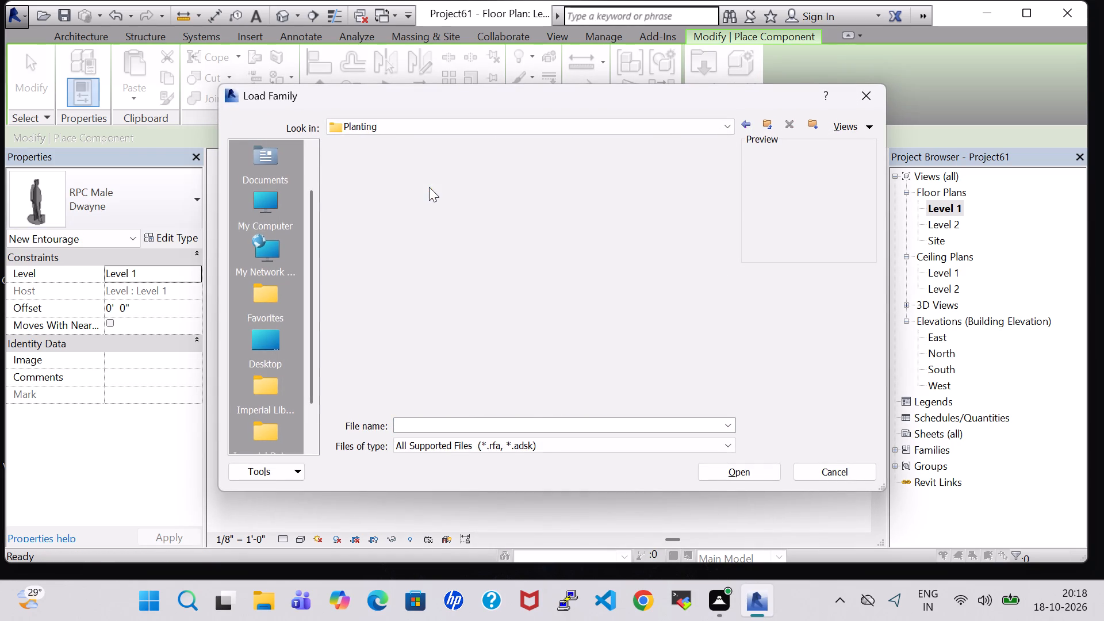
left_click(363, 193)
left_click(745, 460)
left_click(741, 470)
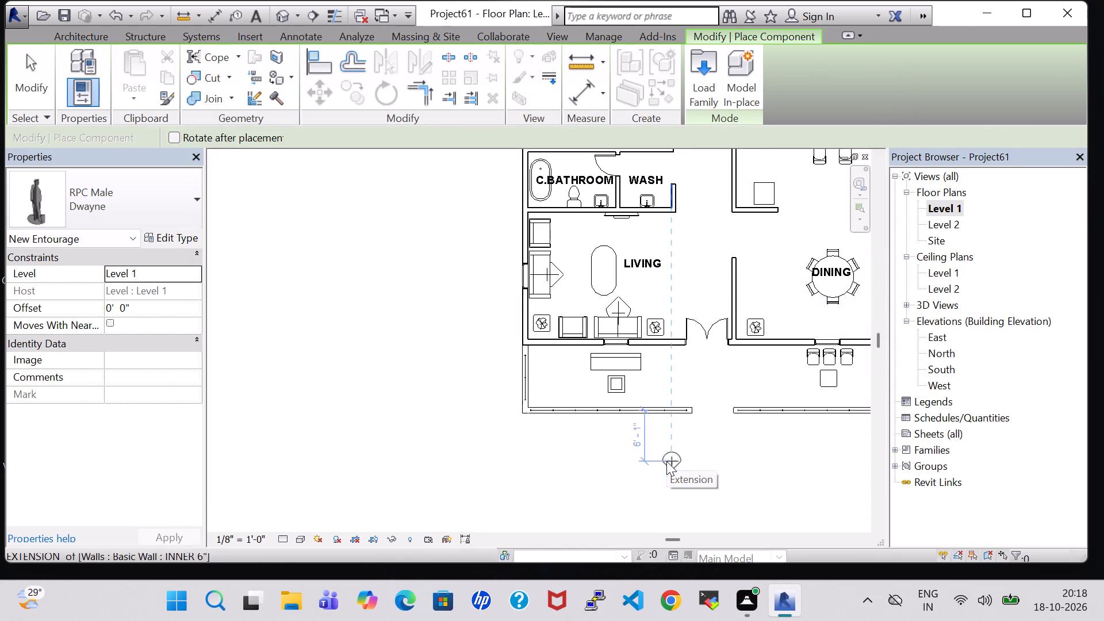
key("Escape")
Place four RPC Plant - Tropical Agave - 1.5' on the porch, two on each side of the bench, about 2'-8" and 6'-3" from the house wall.
left_click(655, 329)
right_click(655, 329)
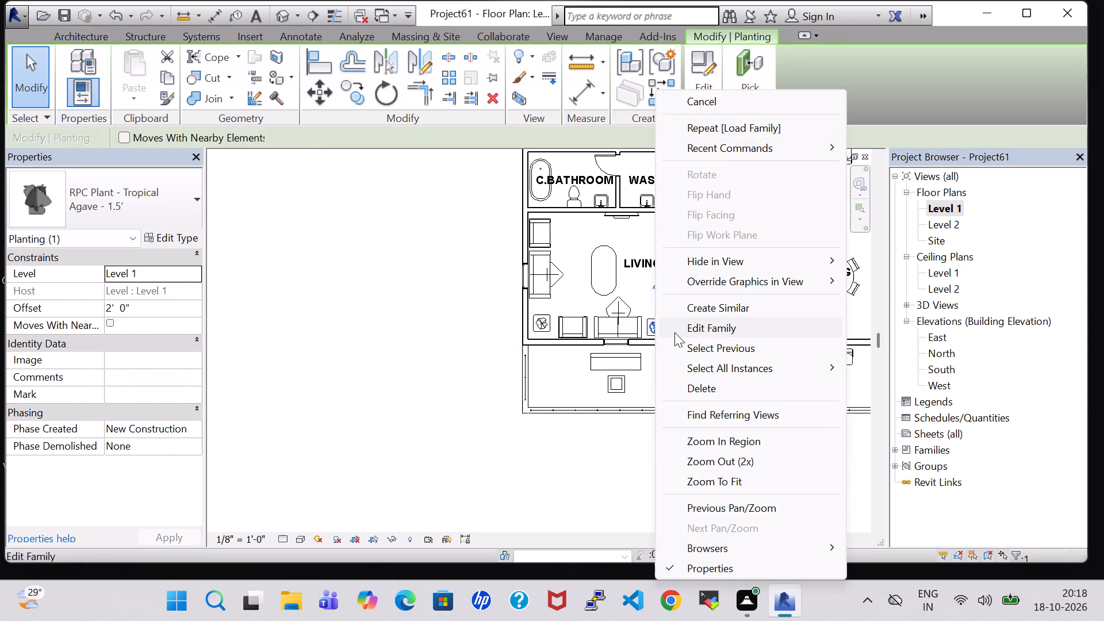
left_click(735, 311)
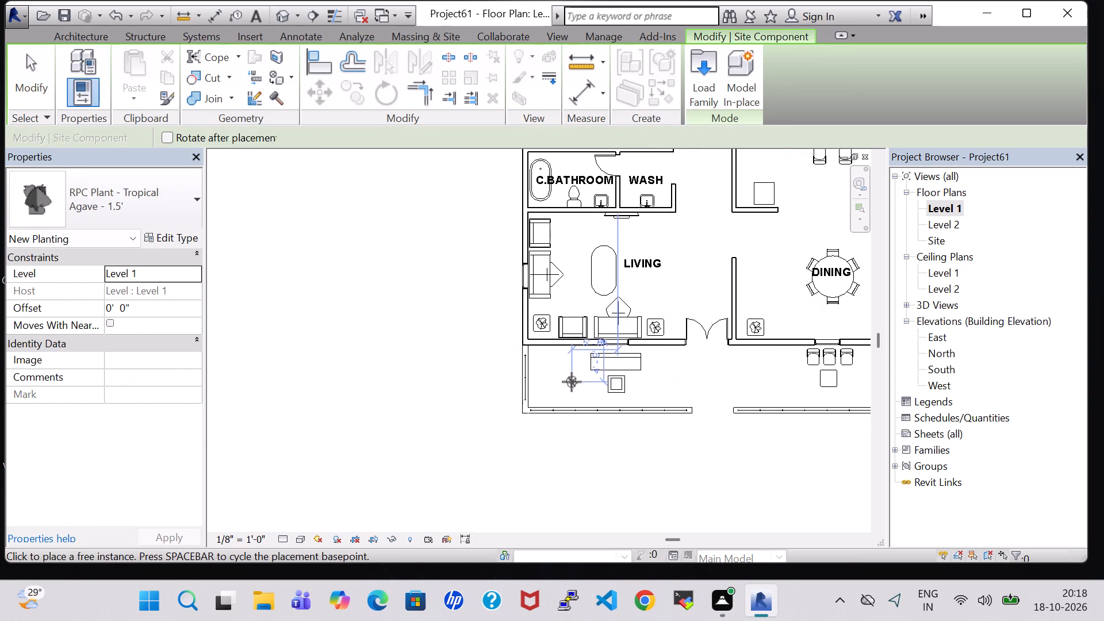
scroll(572, 382, "up", 4)
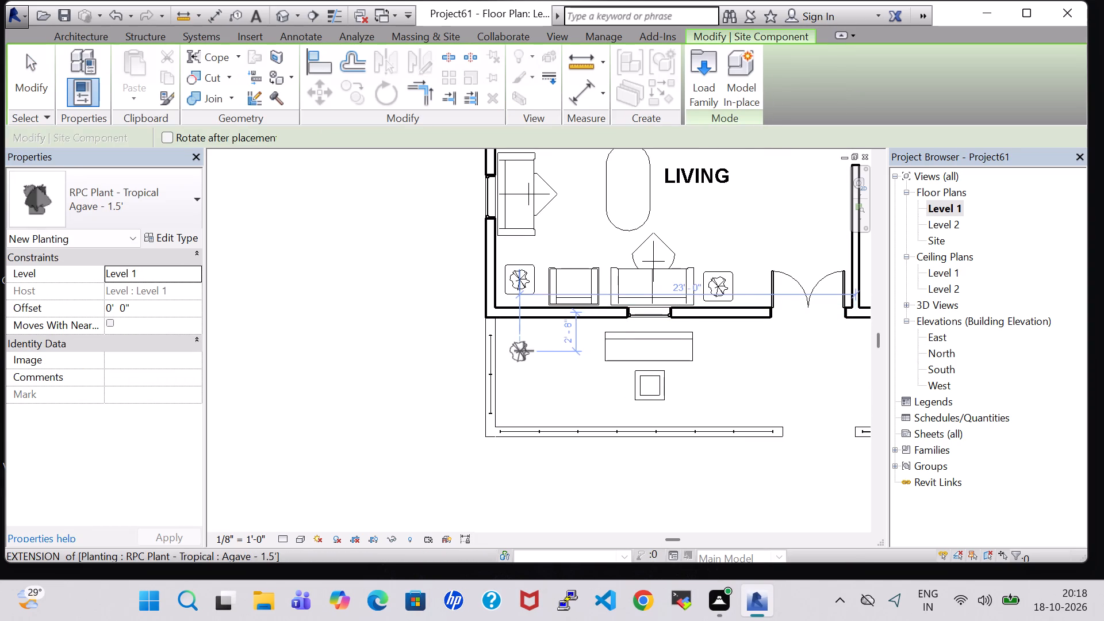
left_click(524, 351)
left_click(524, 403)
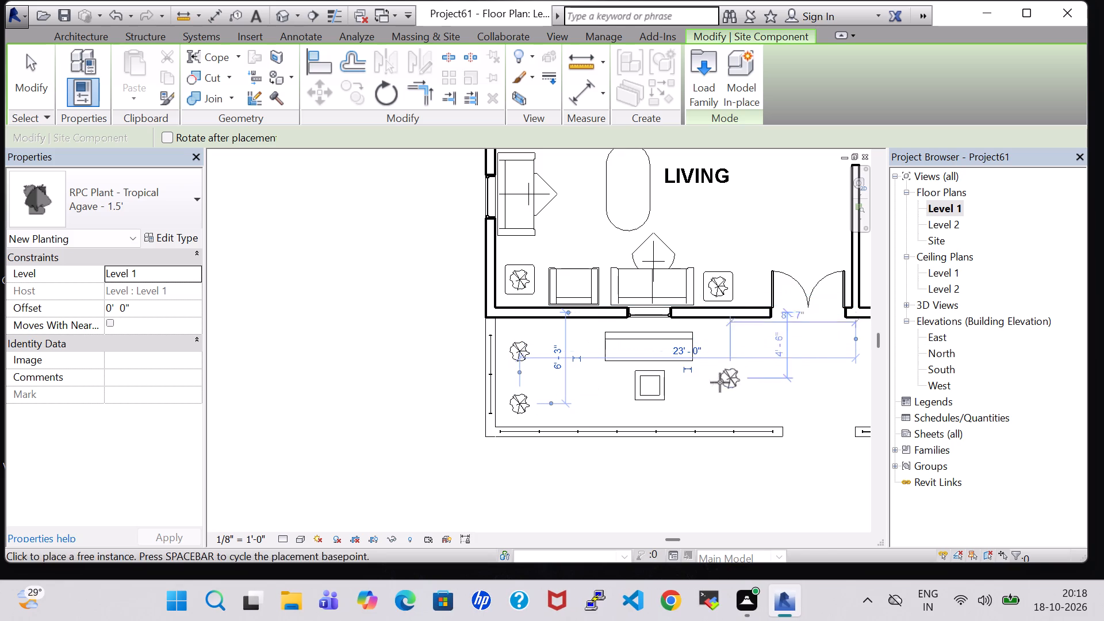
left_click(742, 344)
left_click(749, 397)
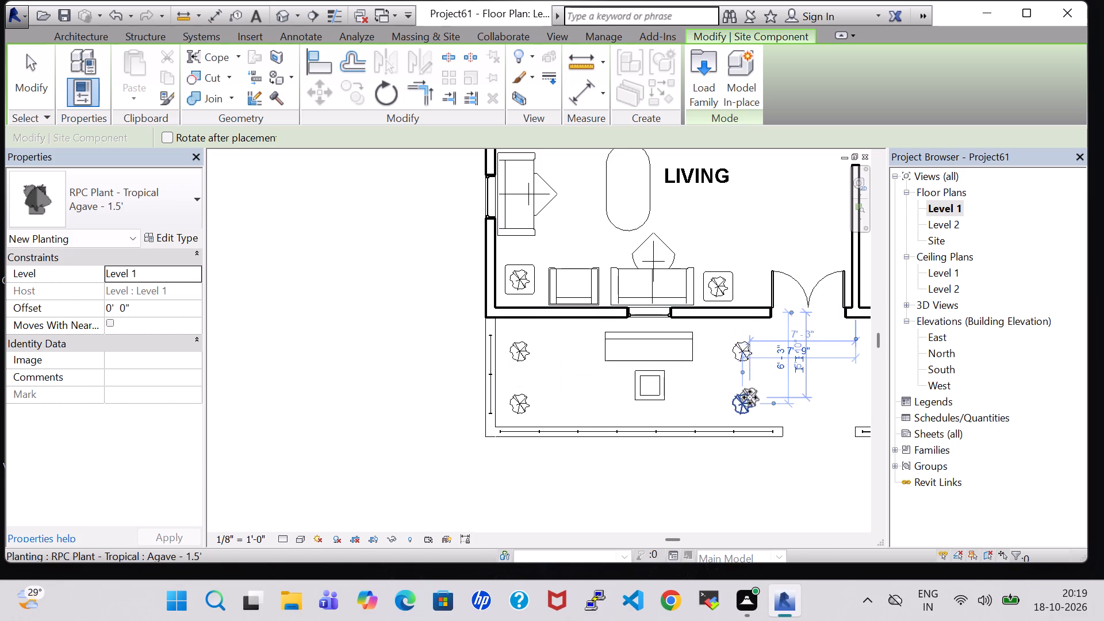
Place four more Agave - 1.5' plants on the dining-side porch, two on each side of the three chairs, aligned with the bench-side rows.
middle_click_drag(750, 397, 561, 400)
left_click(731, 354)
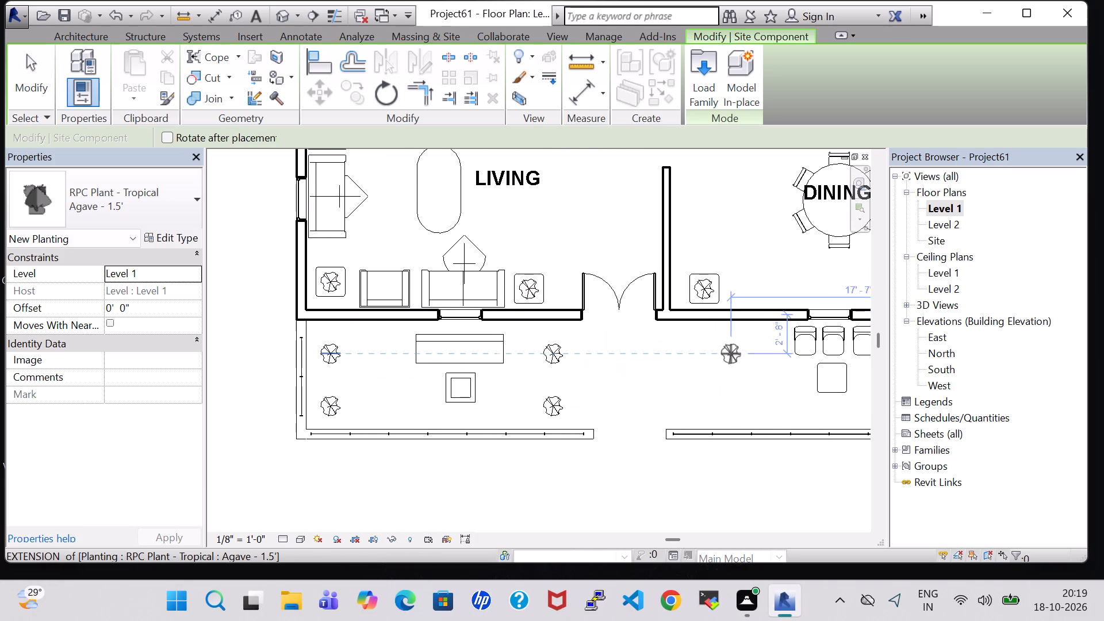
left_click(739, 402)
scroll(739, 402, "up", 1)
middle_click_drag(739, 402, 500, 409)
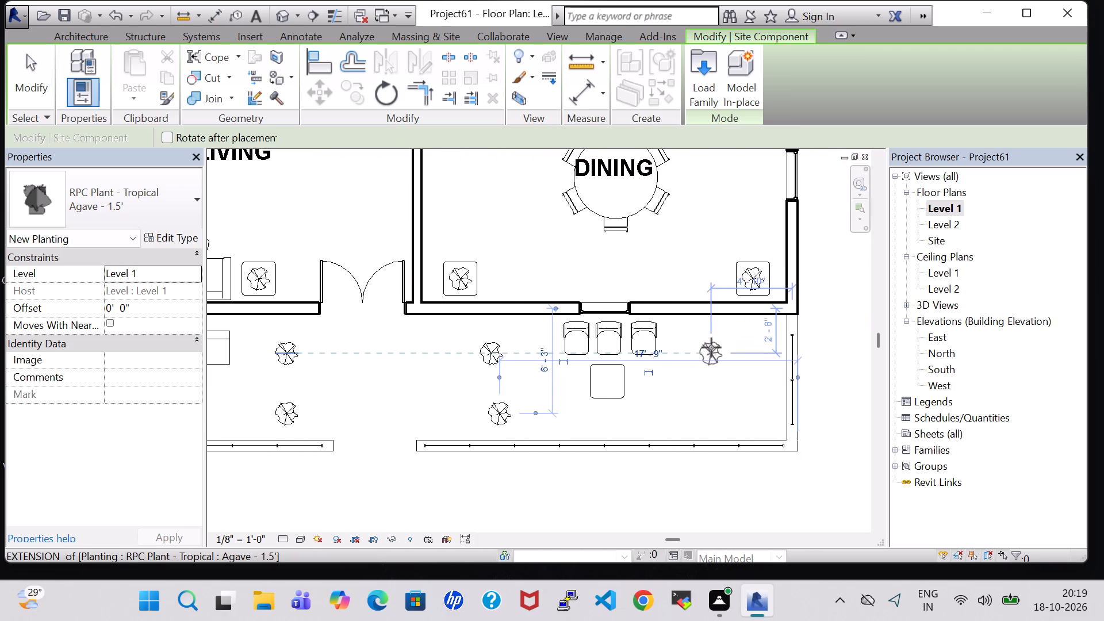
left_click(711, 347)
left_click(718, 411)
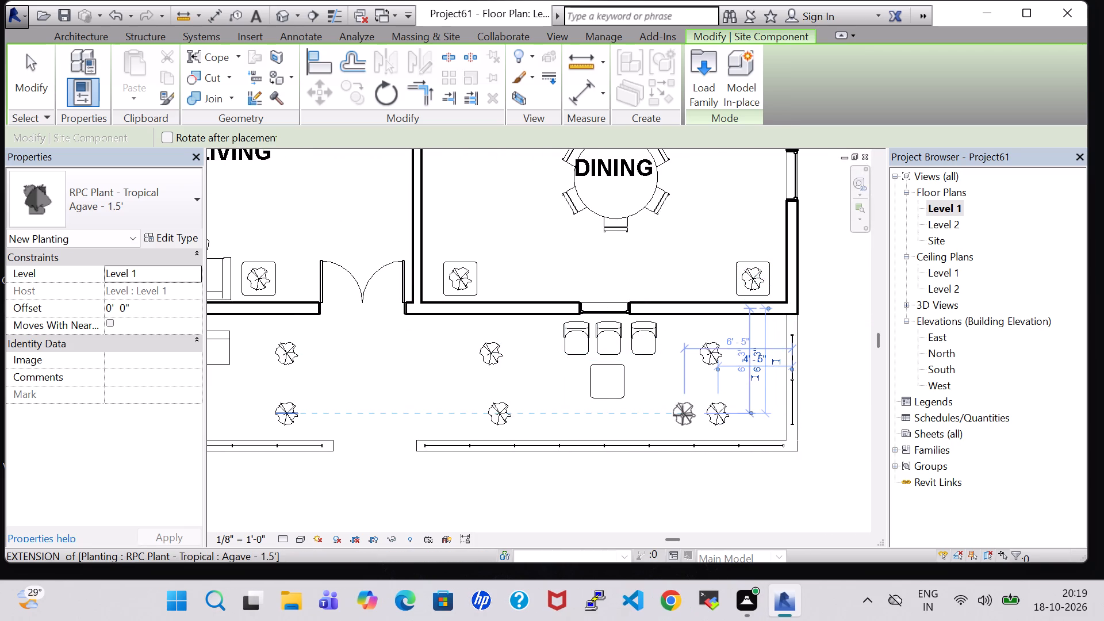
key("Escape")
key("Escape")
Change the two plants at the porch's east end to Crane Lily - 3' by the wall and Jungle Flame - 3' by the railing.
left_click(711, 358)
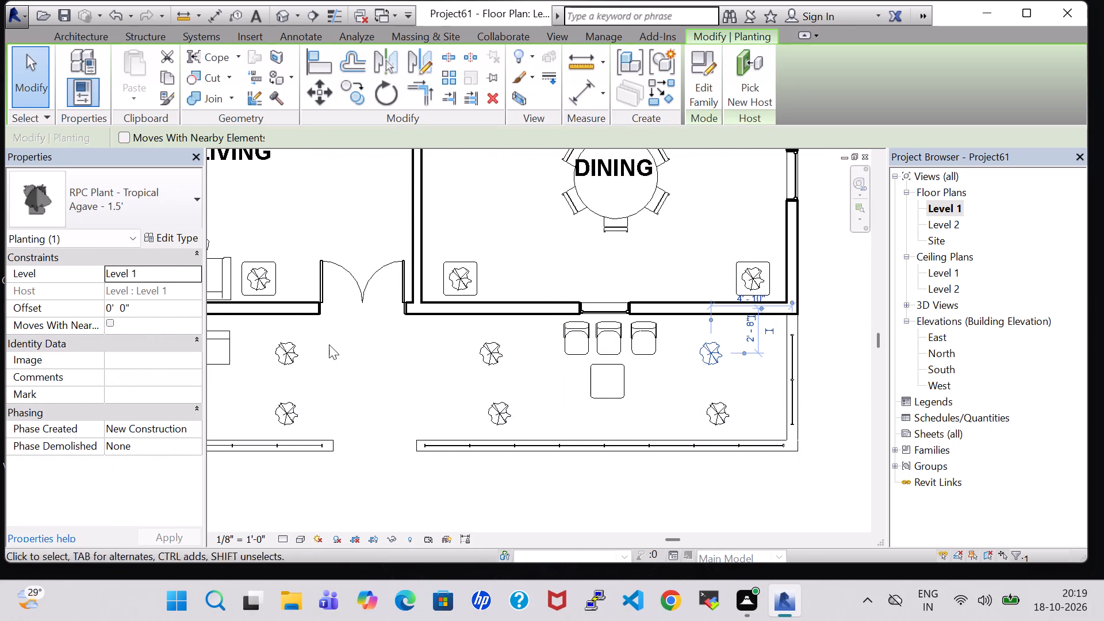
left_click(125, 227)
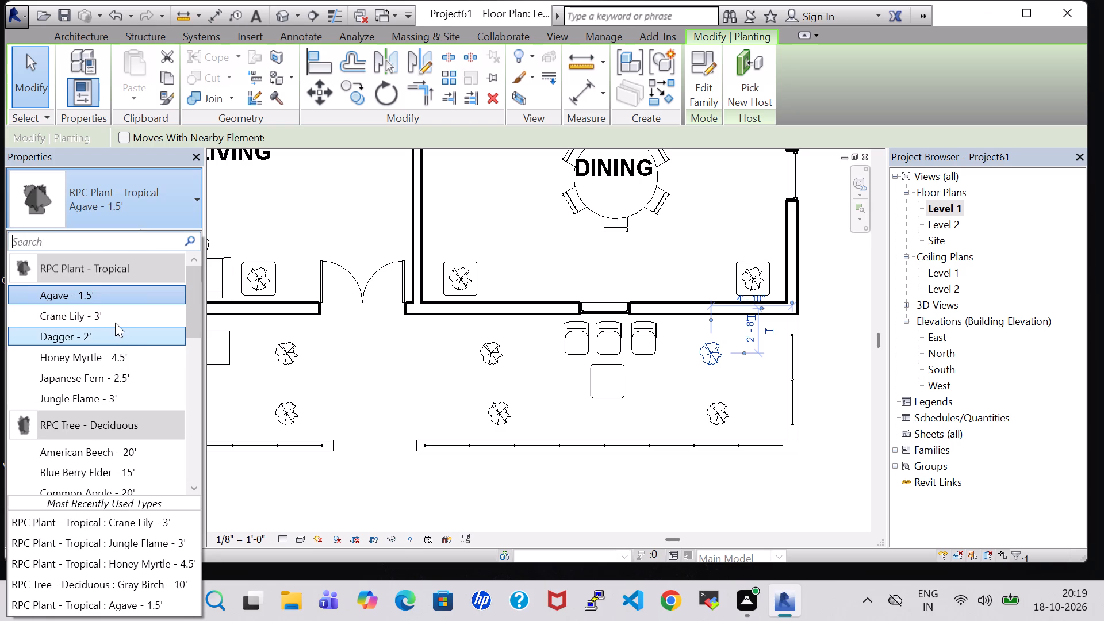
left_click(115, 319)
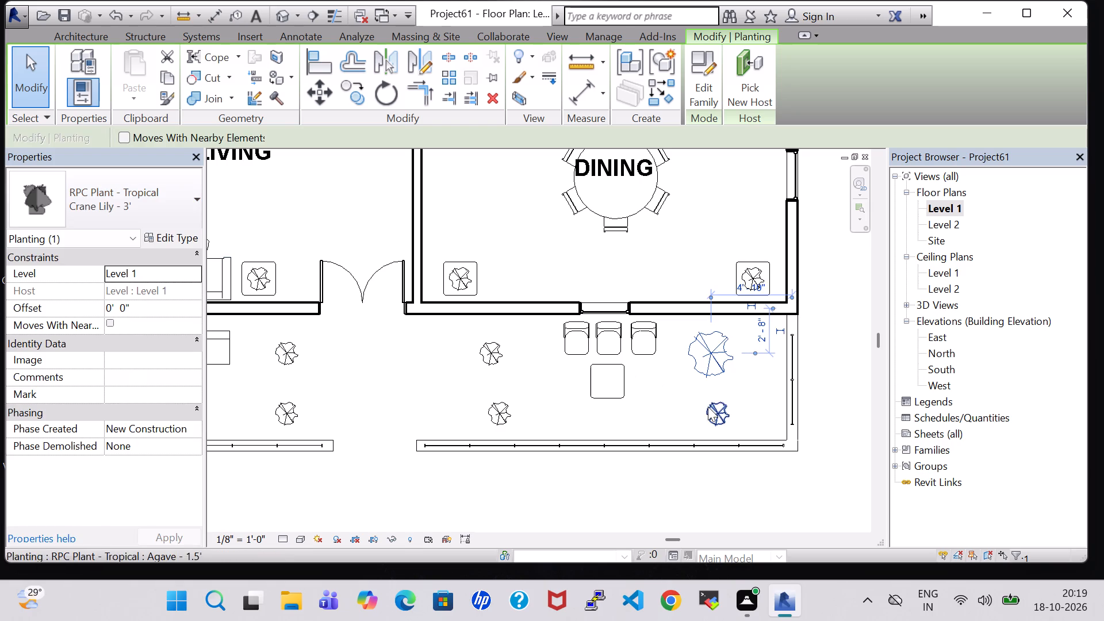
left_click(708, 407)
left_click(120, 212)
left_click(118, 398)
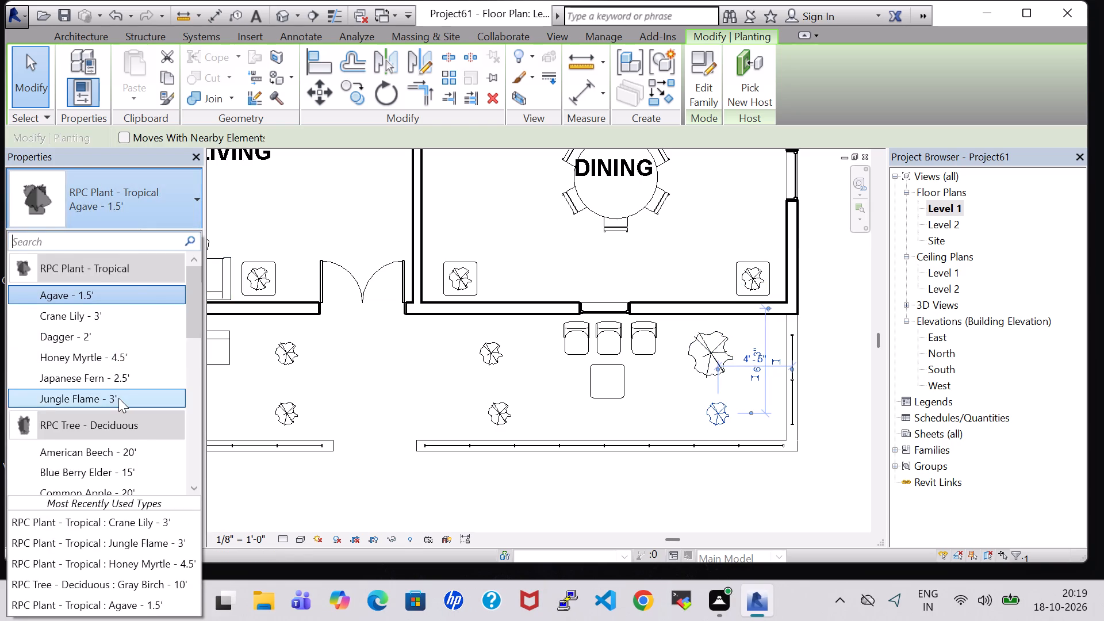
Change the two plants west of the porch chairs to Crane Lily - 3' by the wall and Jungle Flame - 3' by the railing.
left_click(484, 366)
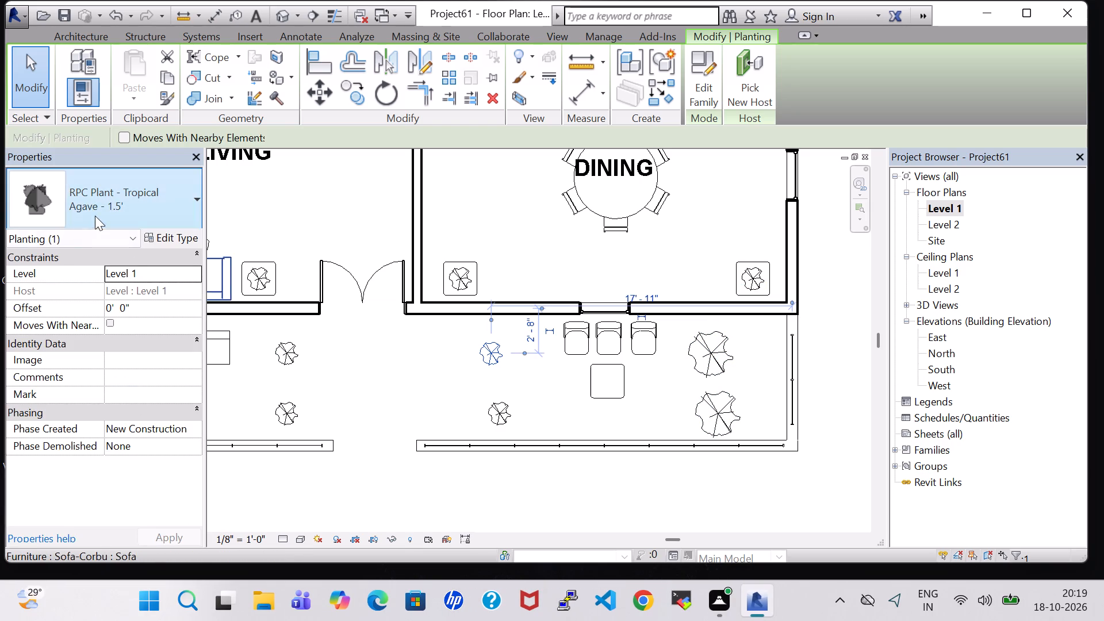
left_click(95, 216)
left_click(111, 319)
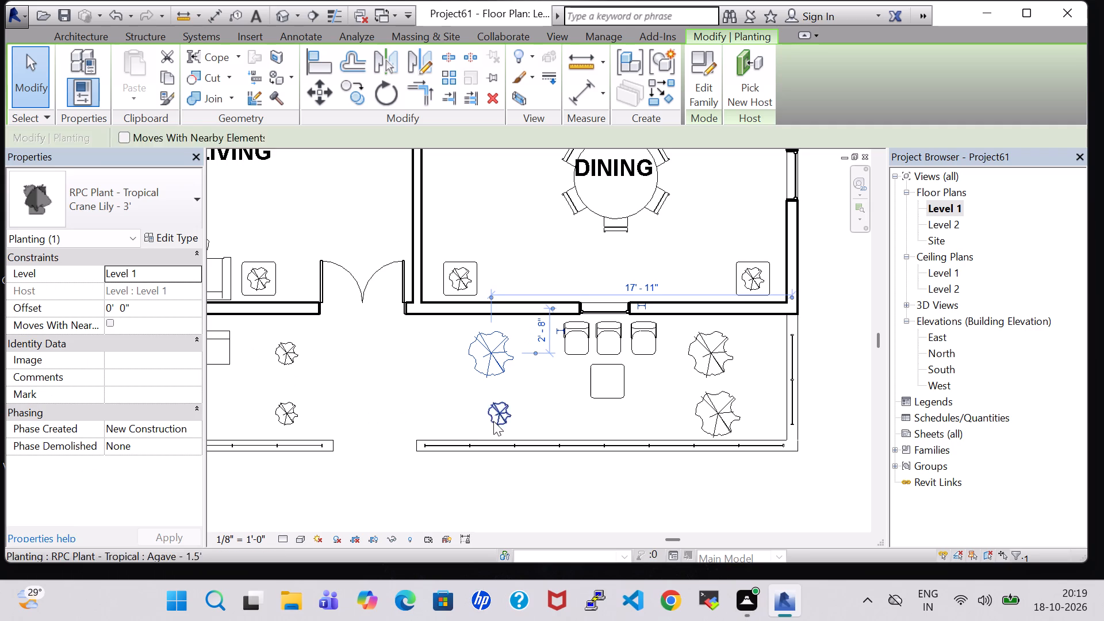
left_click(493, 421)
left_click(91, 208)
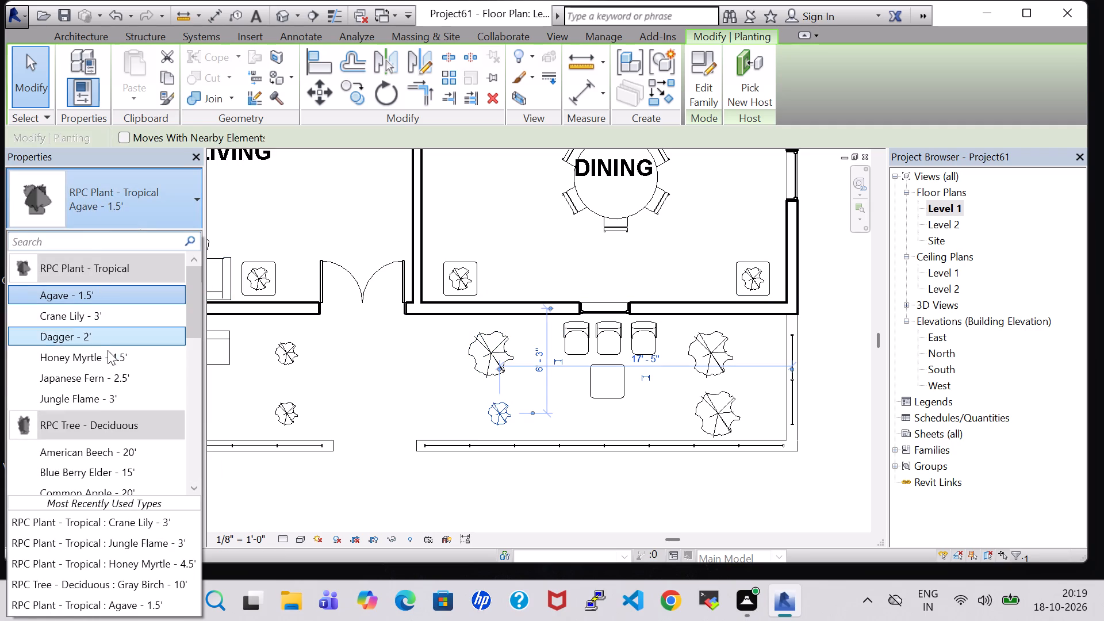
left_click(117, 401)
left_click(396, 419)
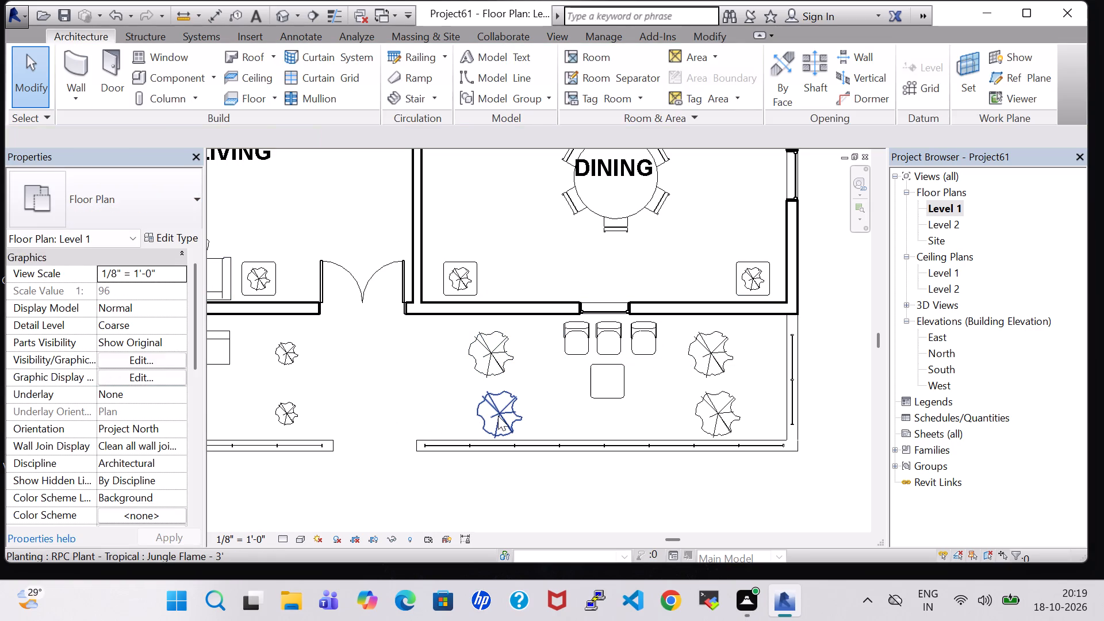
Stagger the porch's east-end plants: move the Jungle Flame about 2' east toward the end railing and the Crane Lily slightly closer to the house wall.
left_click(498, 416)
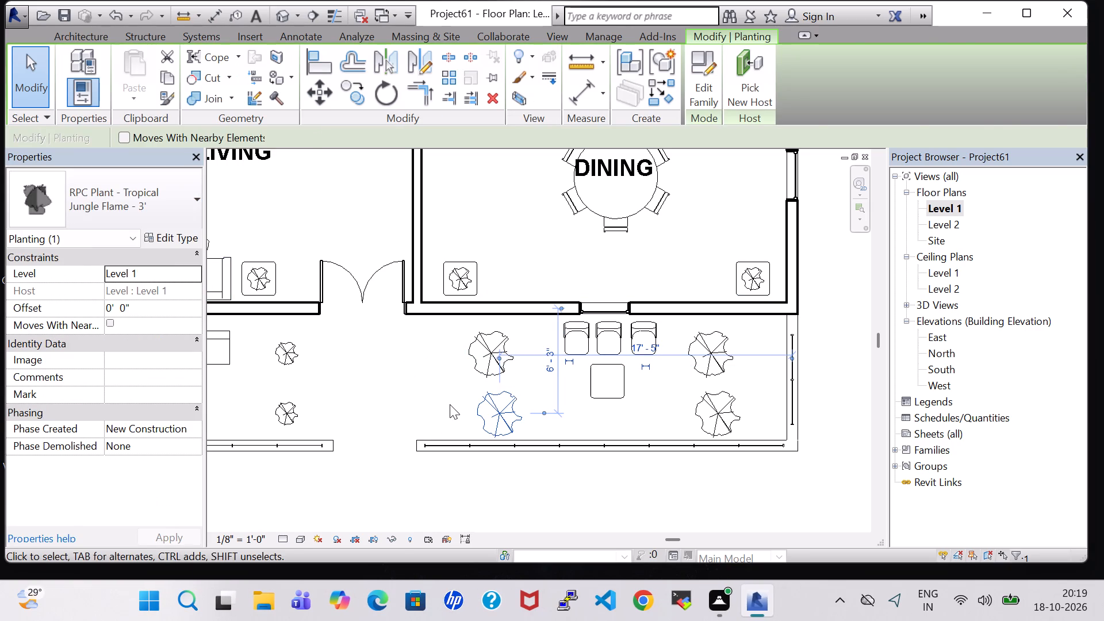
left_click(447, 393)
left_click(481, 359)
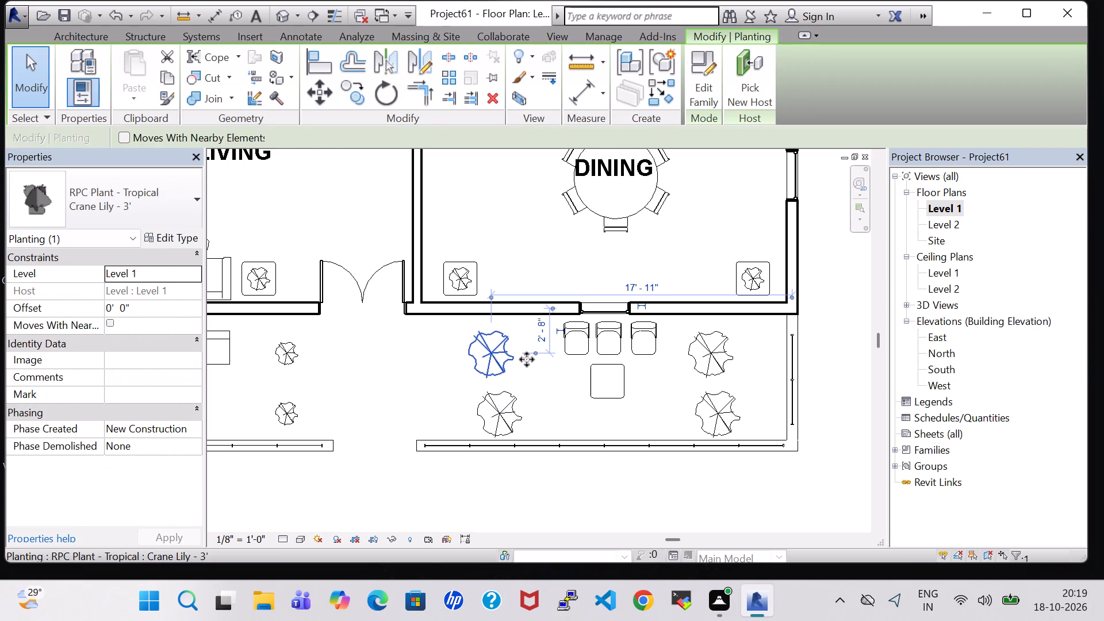
left_click(704, 357)
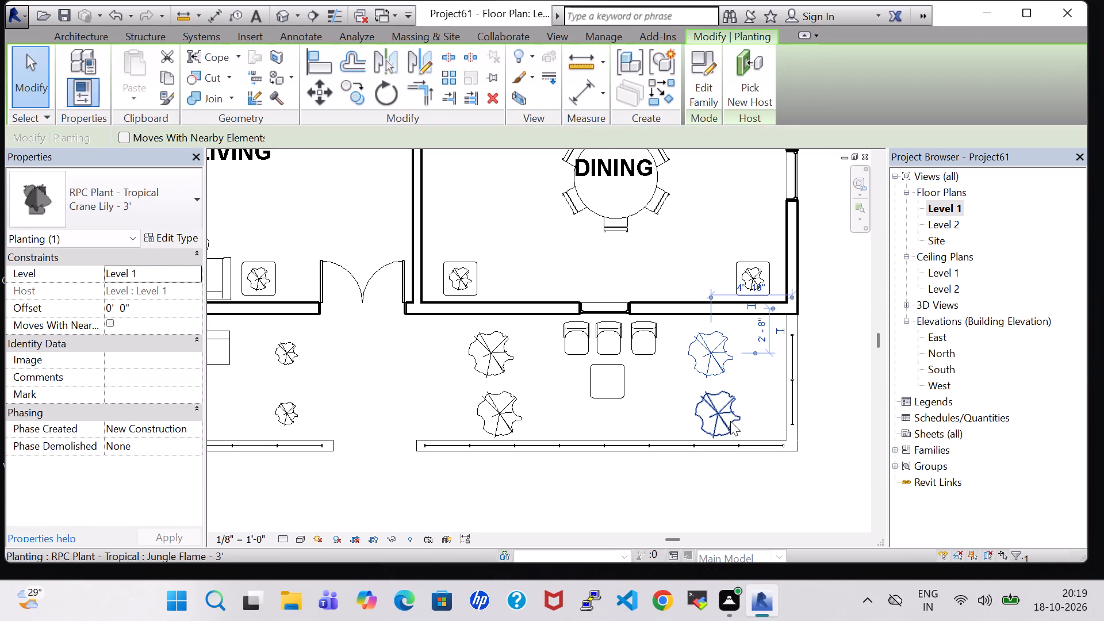
left_click(730, 421)
key("Right")
key("Right")
key("Right")
key("Right")
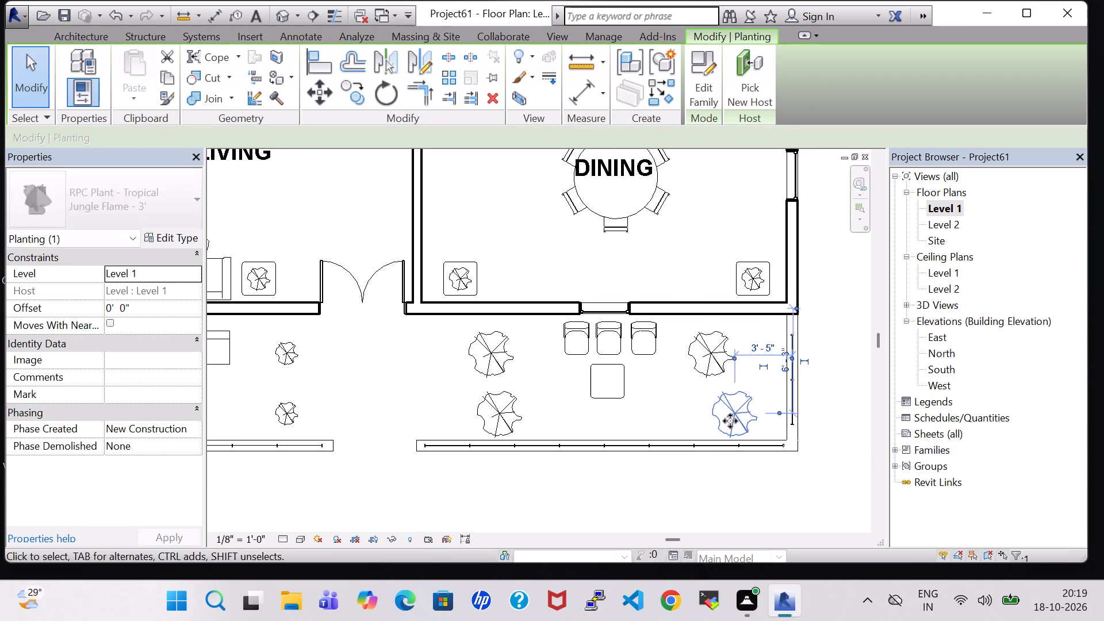
key("Right")
key("Right")
key("Right")
key("Right")
key("Right")
left_click(712, 373)
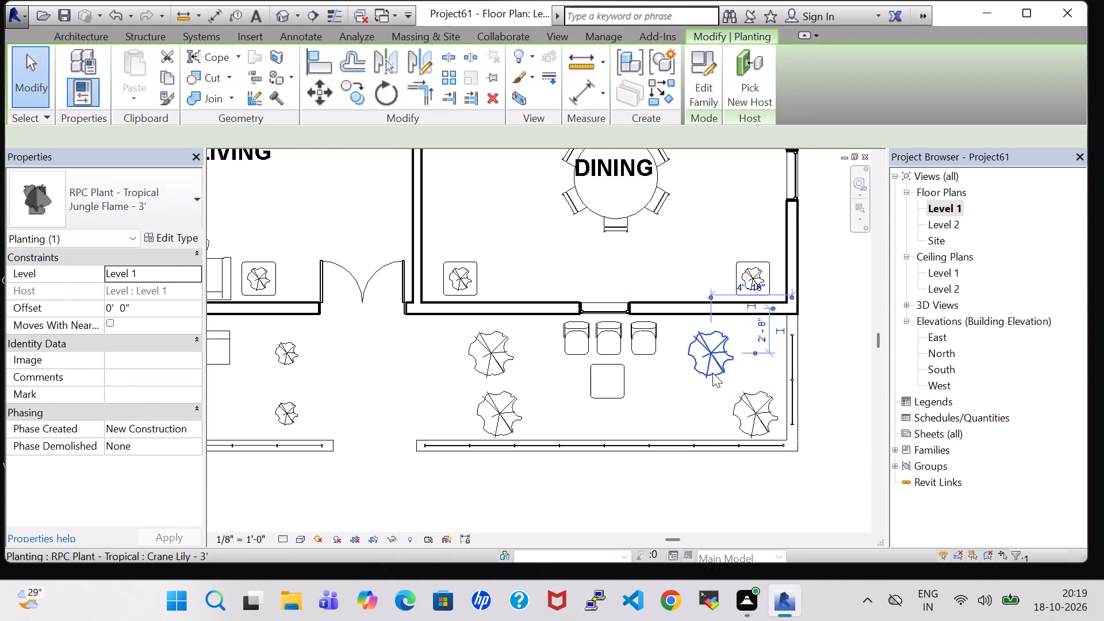
key("Up")
key("Up")
Move the Crane Lily west of the porch chairs 2' east toward the chairs, to 15'-11" from the east end.
left_click(506, 360)
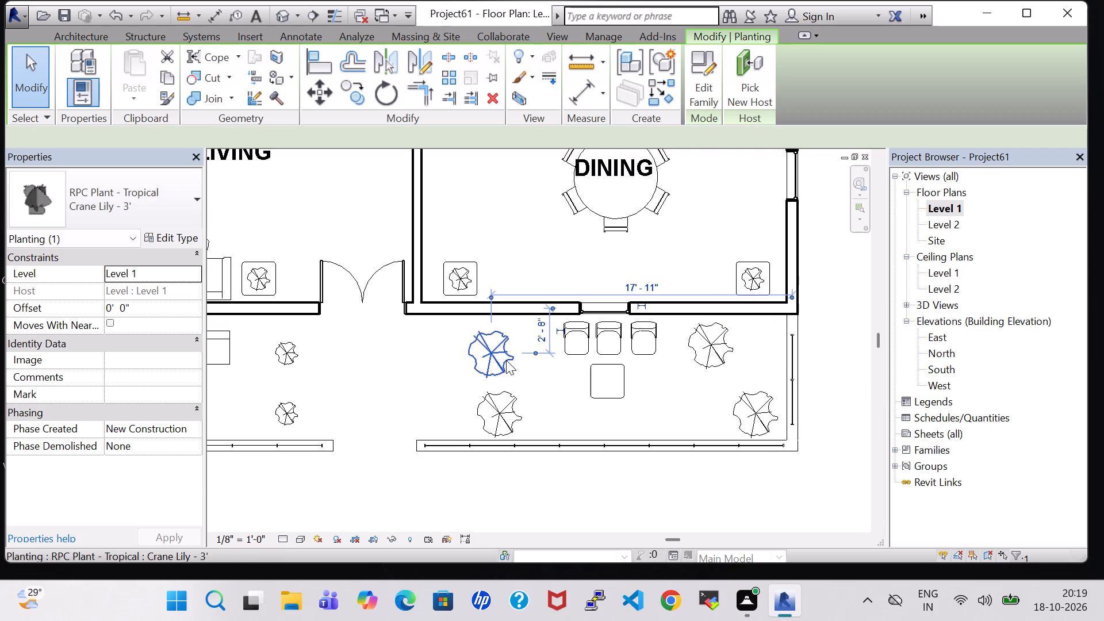
key("Right")
key("Right")
key("Right")
key("Right")
key("Right")
key("Right")
key("Right")
key("Right")
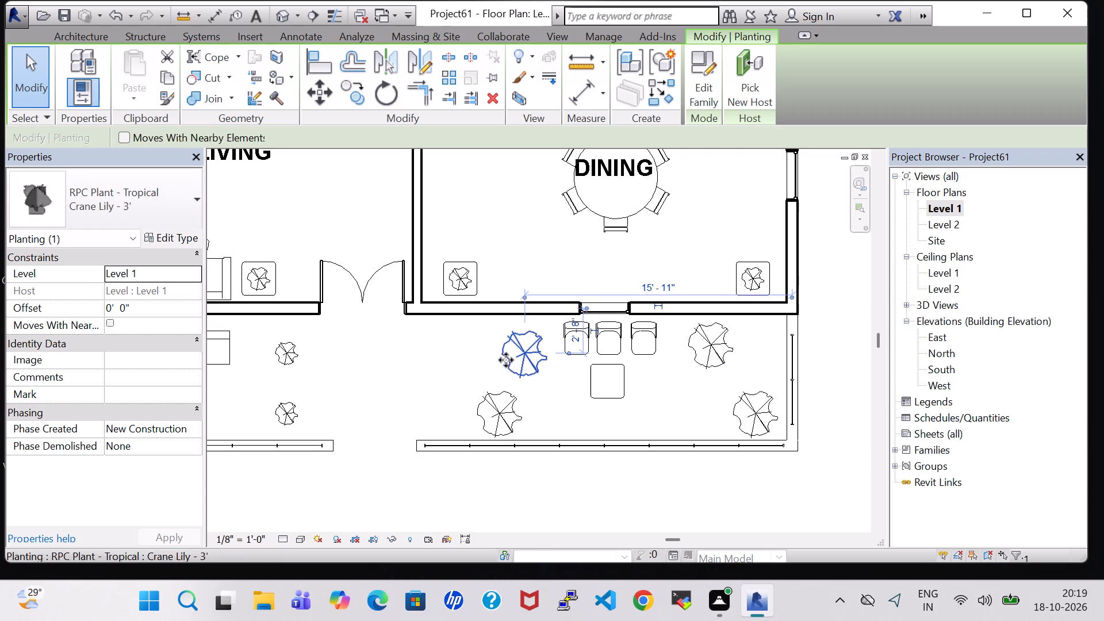
Move the Jungle Flame west of the porch chairs further west along the railing, away from the Crane Lily.
left_click(507, 410)
key("Left")
key("Left")
key("Left")
key("Left")
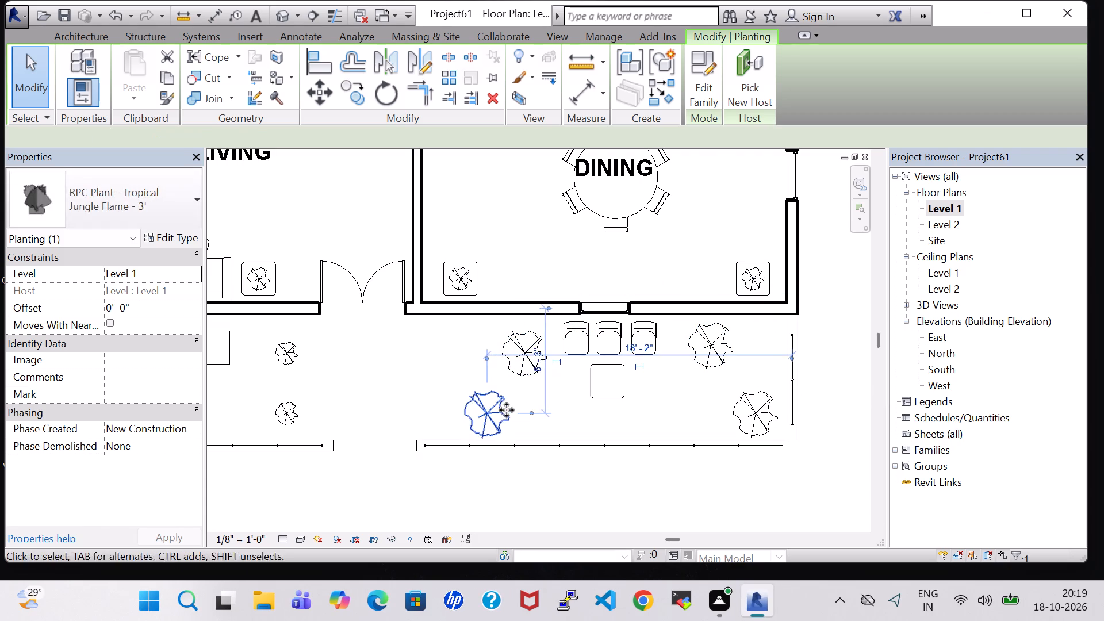
key("Left")
key("Left")
key("Left")
left_click(568, 508)
Change the two Agave plants east of the bench to Crane Lily - 3' by the wall and Jungle Flame - 3' by the railing.
middle_click_drag(440, 498, 467, 500)
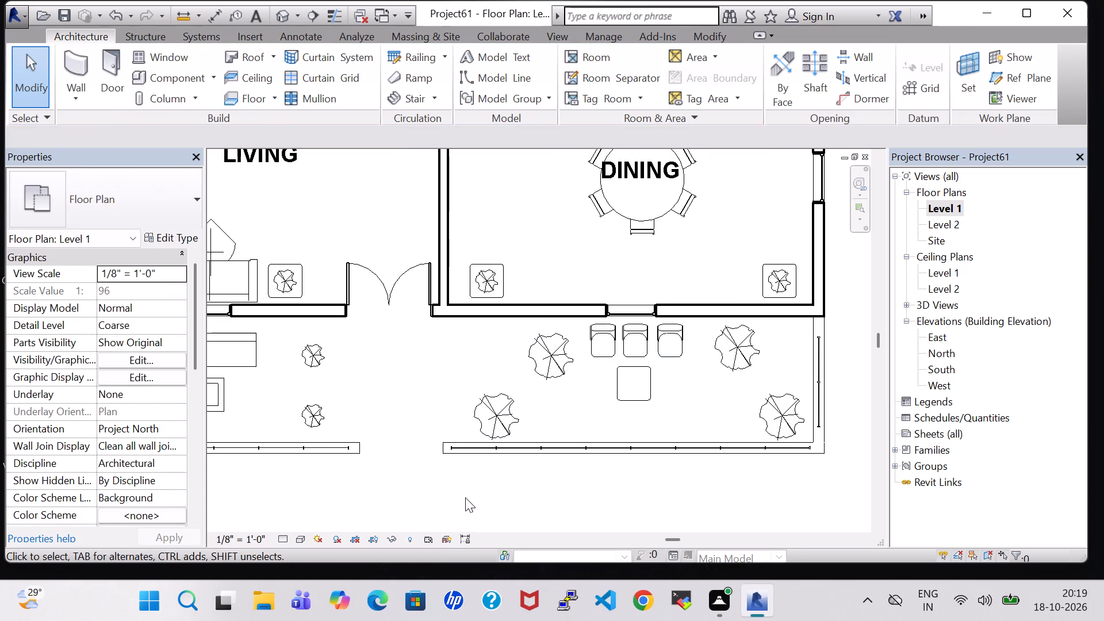
left_click(329, 362)
left_click(118, 201)
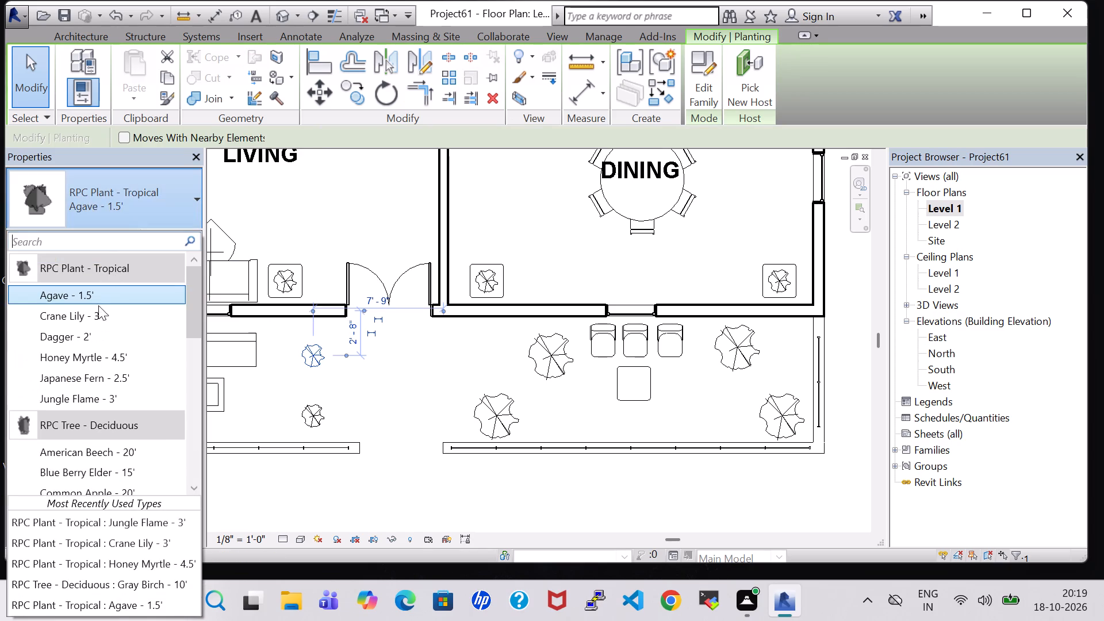
left_click(103, 317)
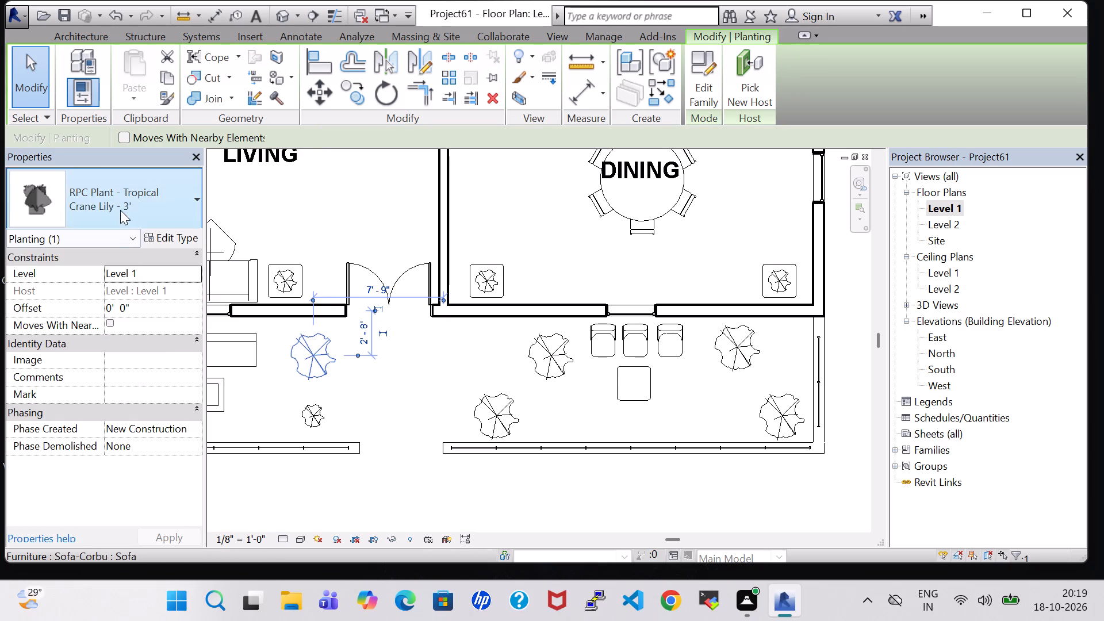
left_click(120, 210)
left_click(261, 509)
left_click(312, 411)
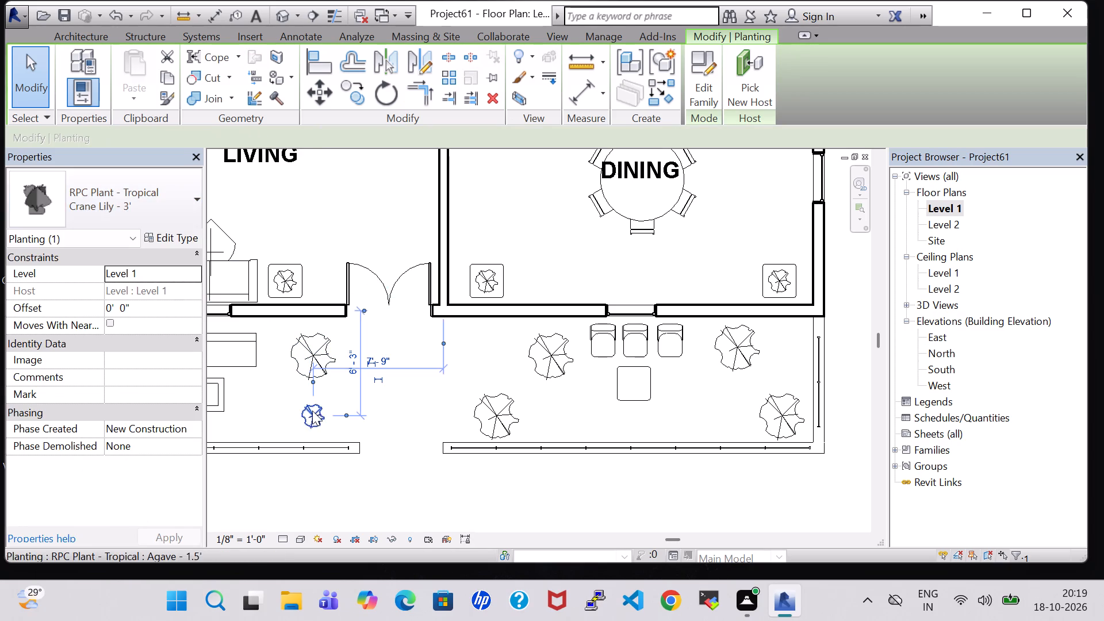
left_click(147, 197)
left_click(124, 396)
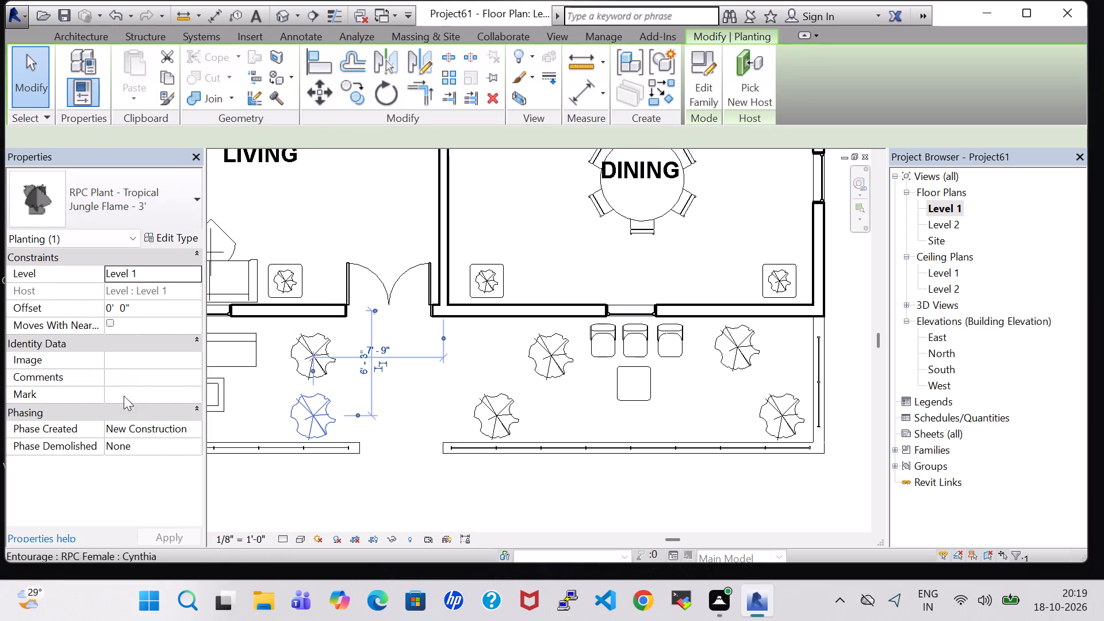
Stagger the two plants east of the bench by moving the Jungle Flame well west and the Crane Lily slightly west.
key("Left")
key("Left")
key("Left")
key("Left")
key("Left")
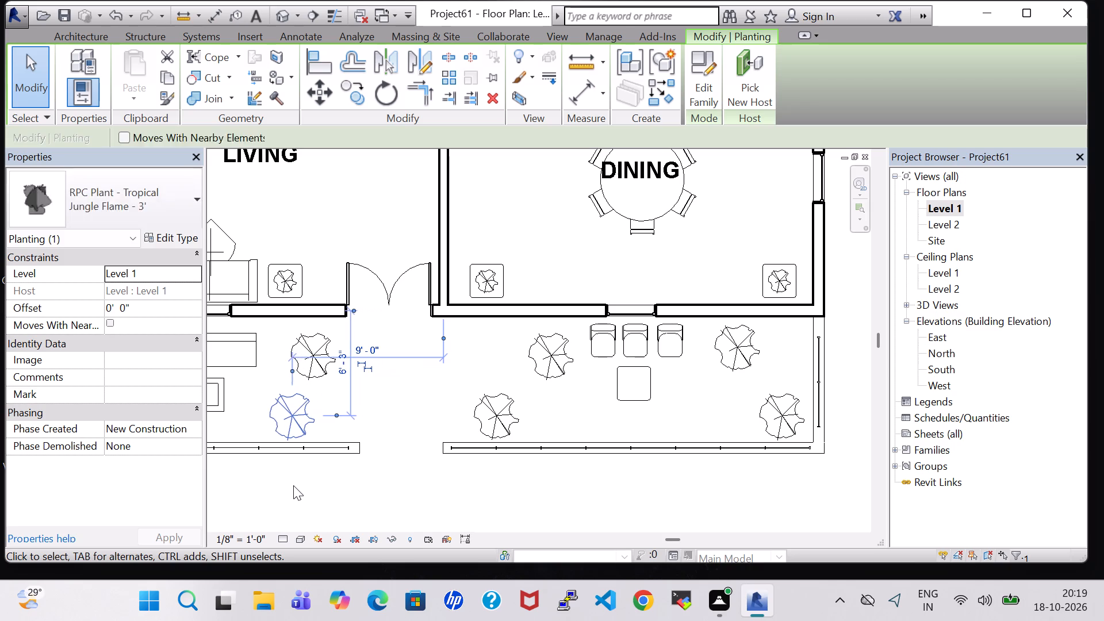
key("Left")
key("Left")
left_click(414, 462)
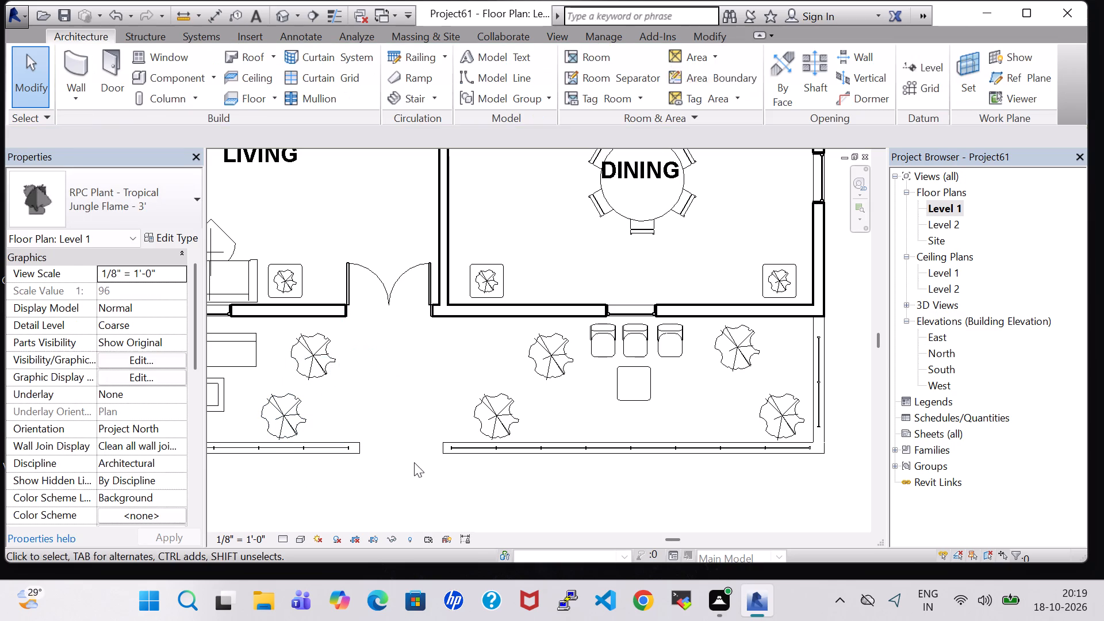
left_click(297, 360)
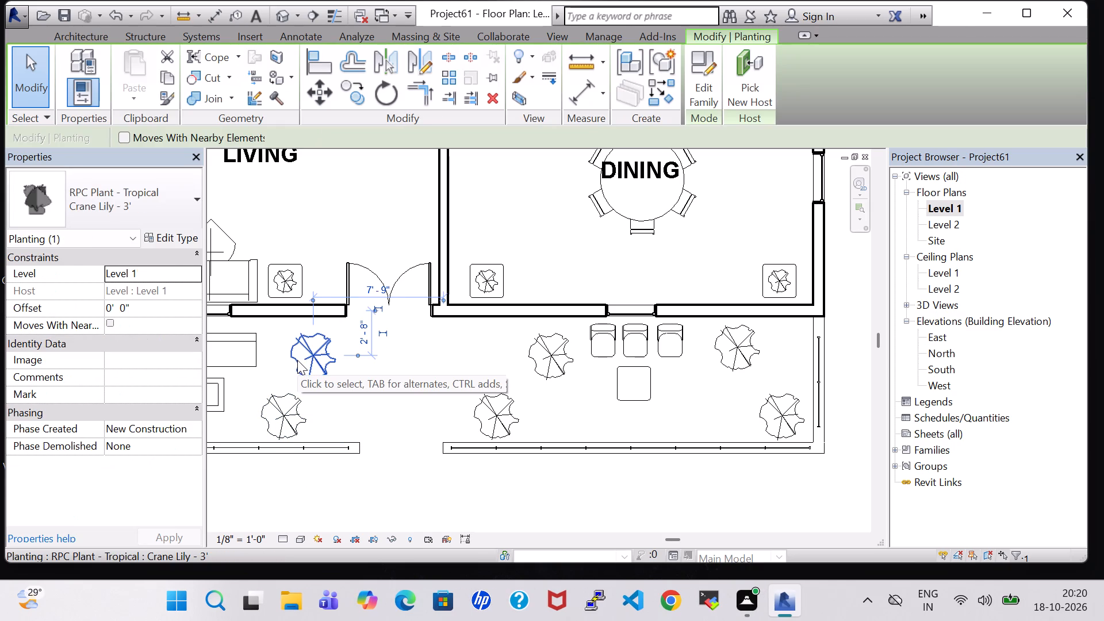
key("Left")
left_click(298, 416)
key("Left")
key("Left")
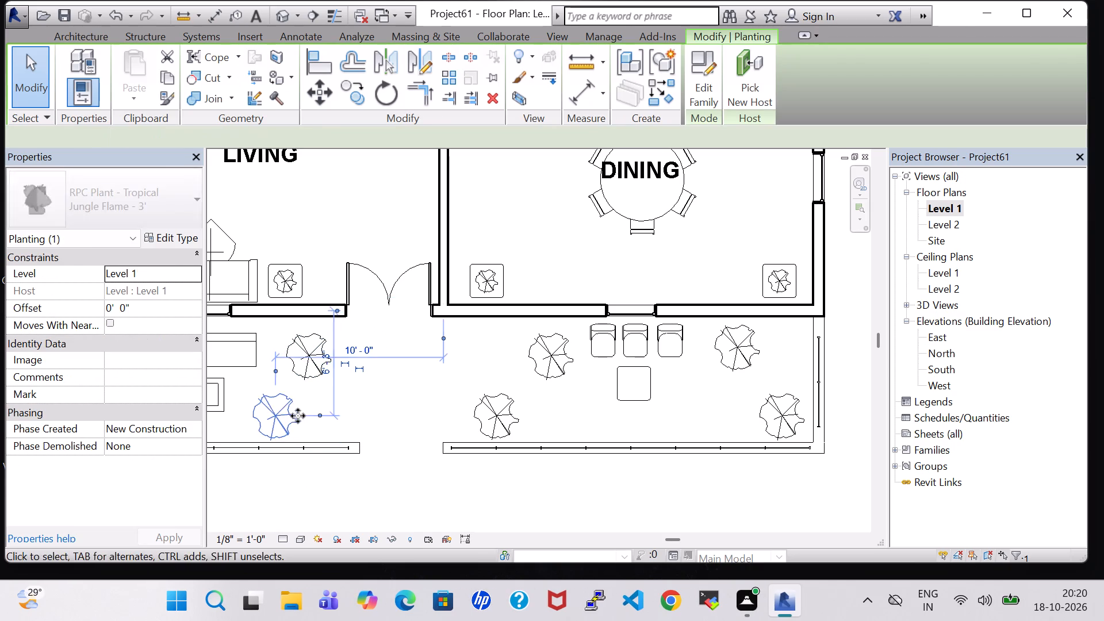
key("Left")
key("Left")
left_click(418, 485)
Shift the park bench and the coffee table in front of it about 1' west, away from the neighbouring plants.
middle_click_drag(419, 485, 598, 488)
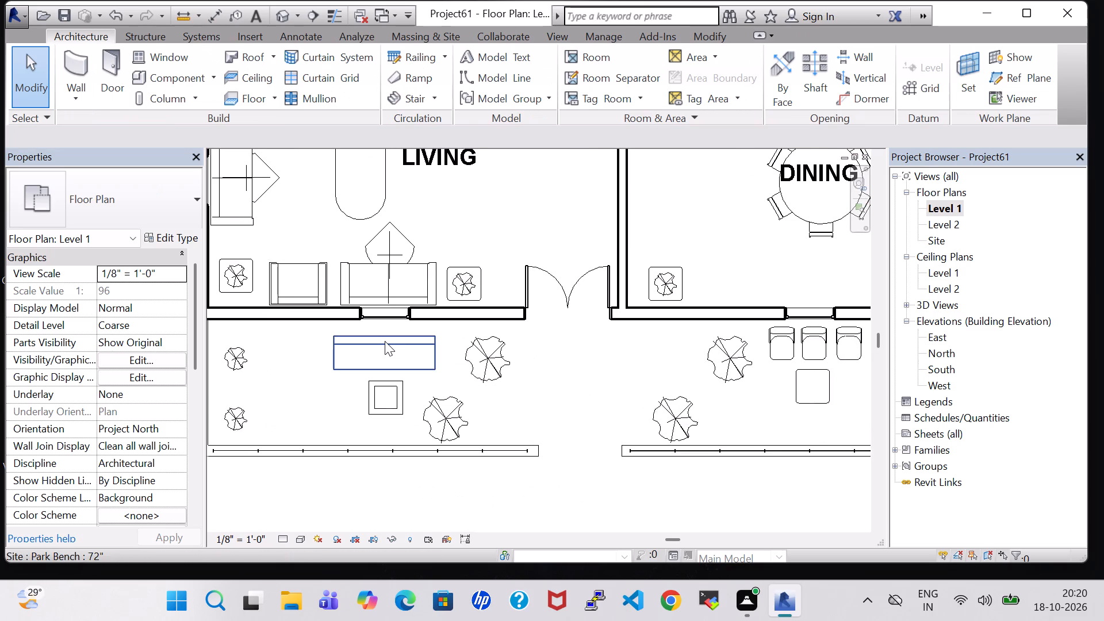
left_click(385, 341)
key("Left")
key("Left")
key("Left")
key("Left")
left_click(384, 408)
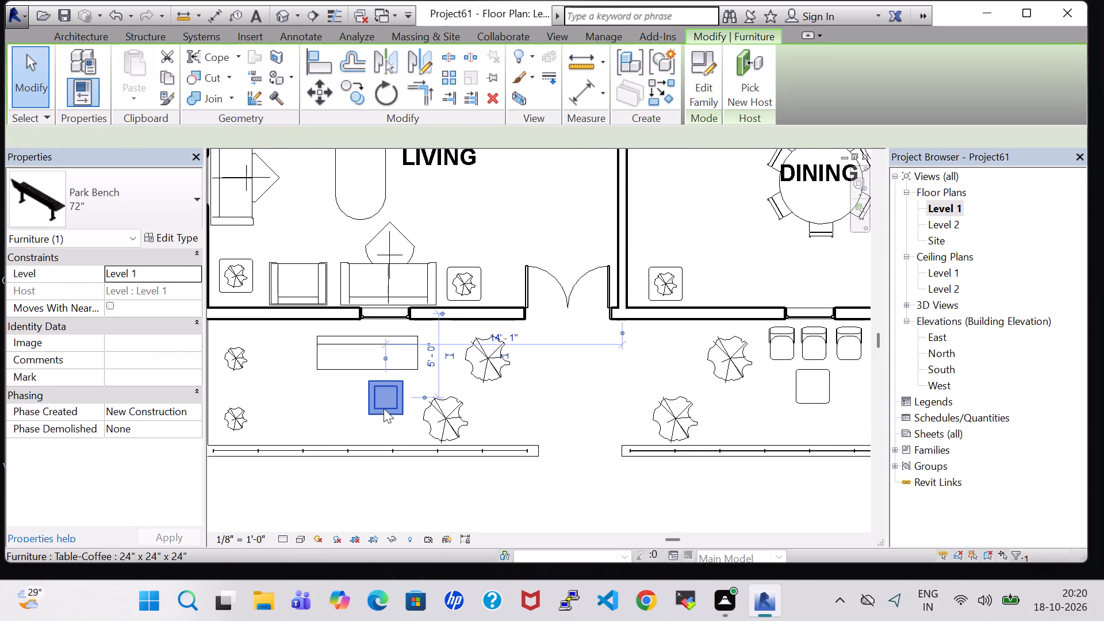
key("Left")
key("Left")
key("Left")
key("Left")
key("Left")
left_click(385, 501)
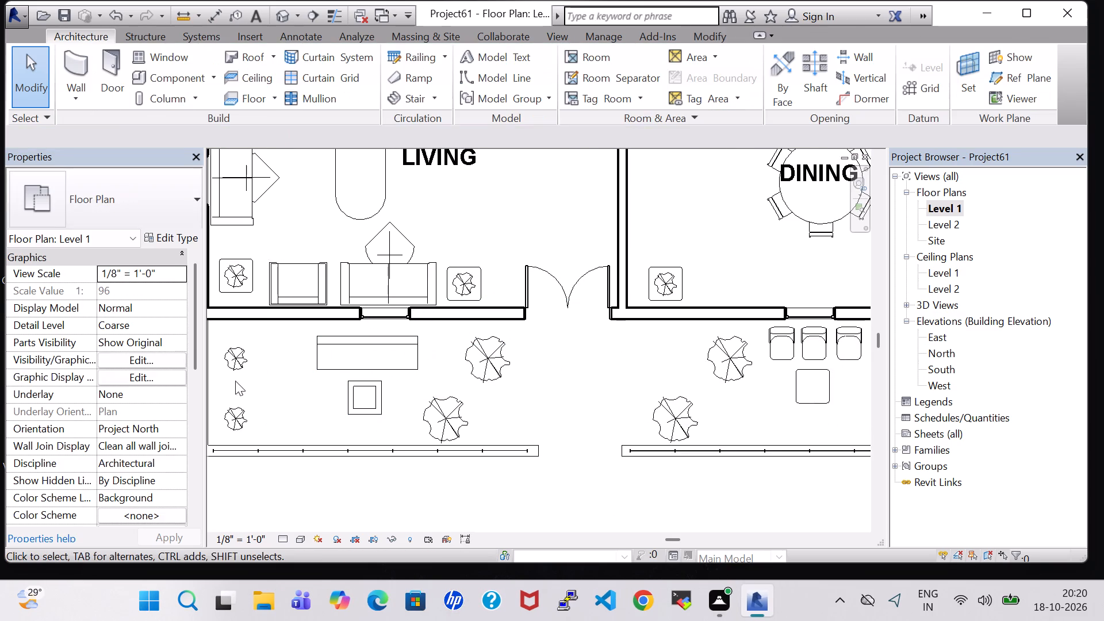
Change the two Agave plants at the porch's west end to Crane Lily - 3' by the wall and Jungle Flame - 3' by the railing.
left_click(235, 351)
left_click(120, 190)
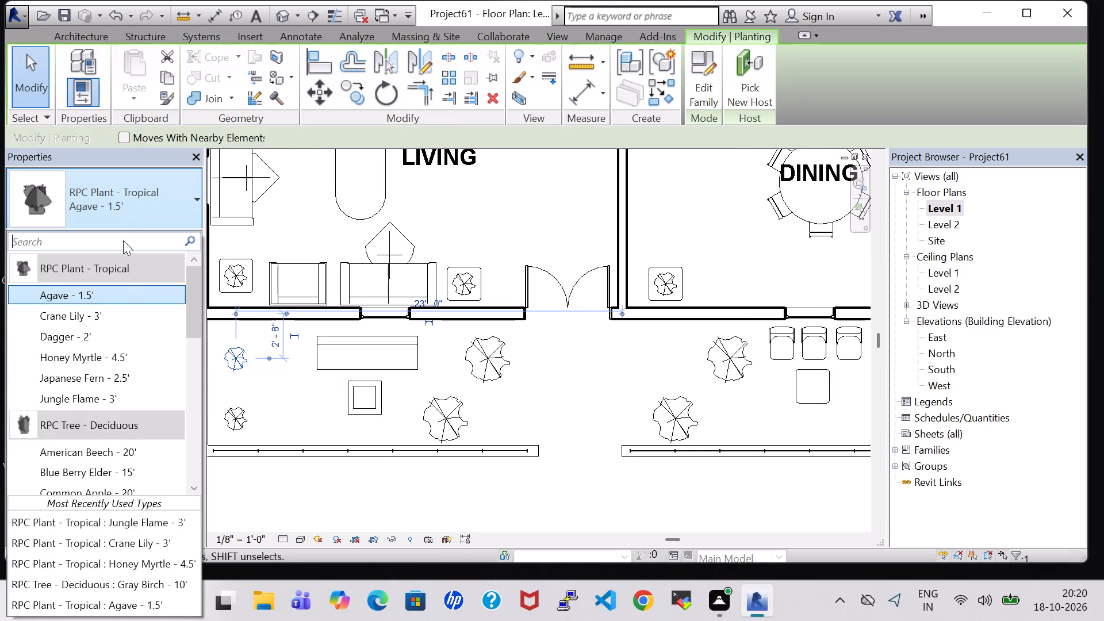
left_click(122, 309)
left_click(232, 411)
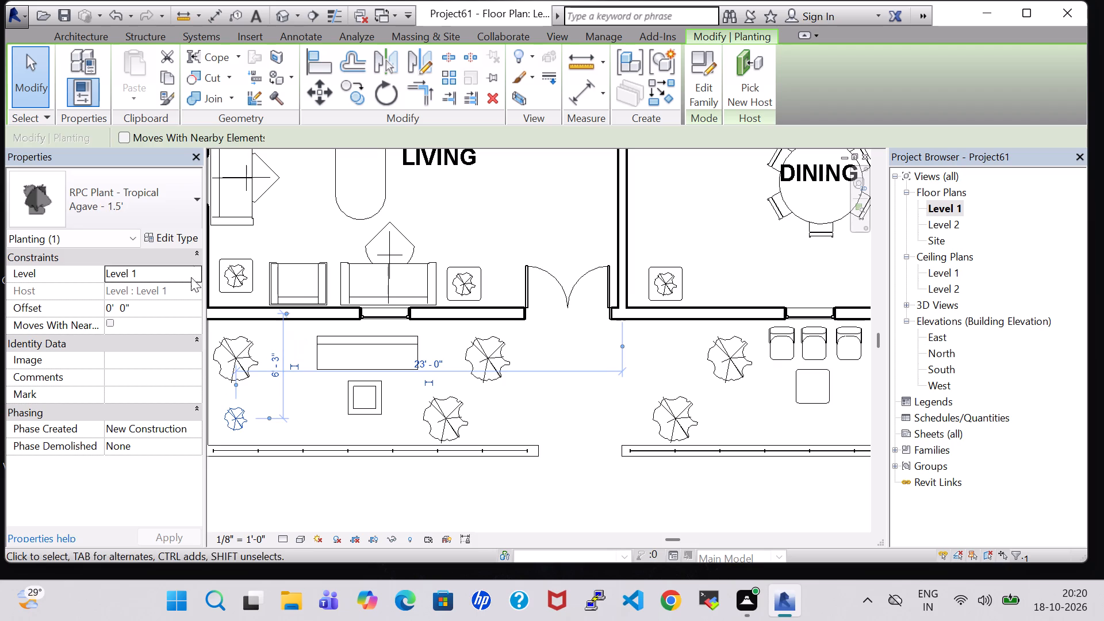
left_click(136, 192)
left_click(113, 389)
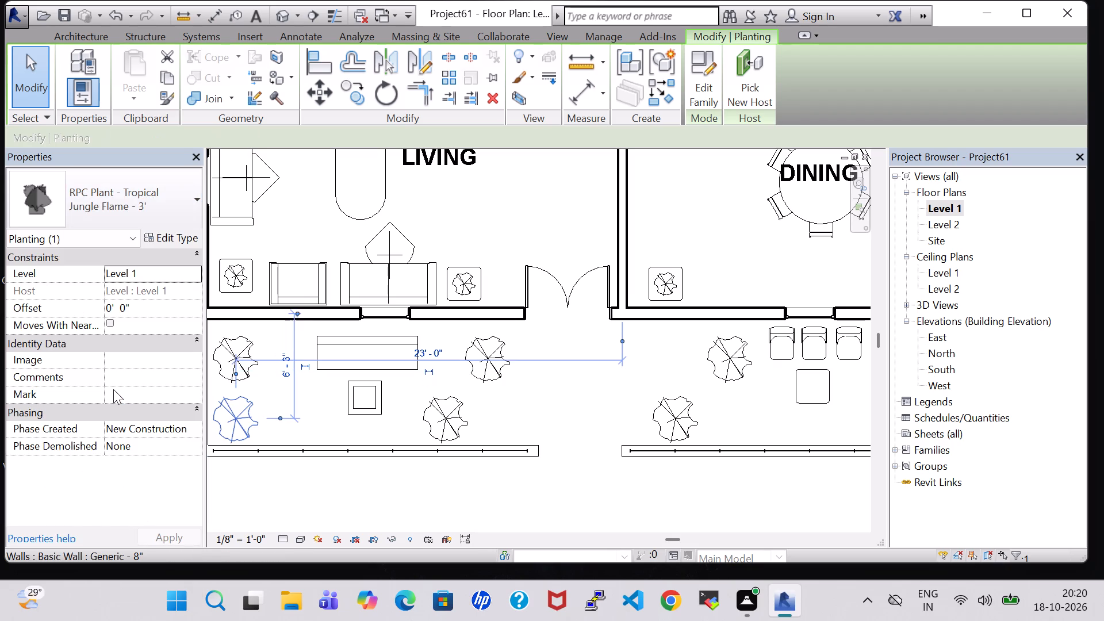
Move the west-end Jungle Flame about 2' east along the railing to offset it from the Crane Lily.
key("Right")
key("Right")
key("Right")
key("Right")
key("Right")
key("Right")
key("Right")
key("Right")
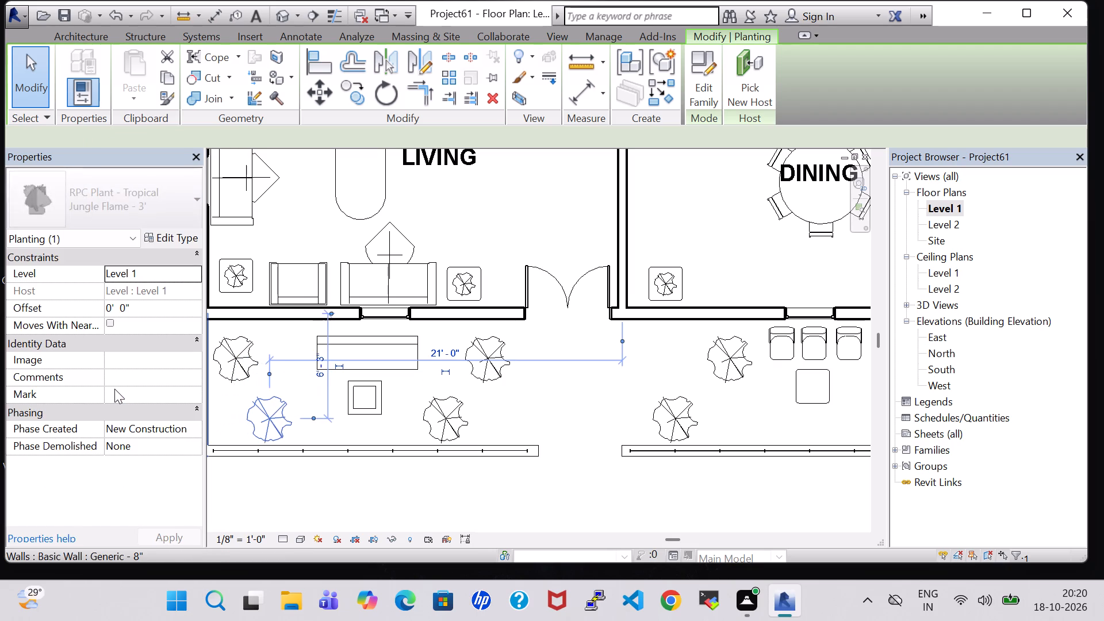
key("Right")
left_click(348, 519)
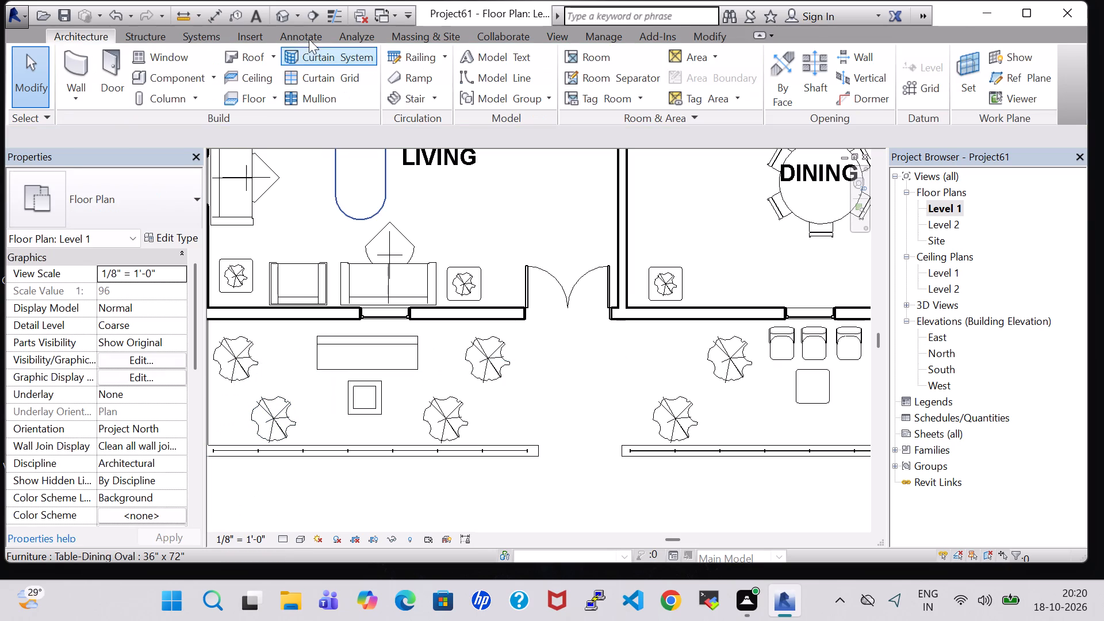
Examine the rearranged porch plants and seating in the 3D view from the front and from above.
left_click(277, 12)
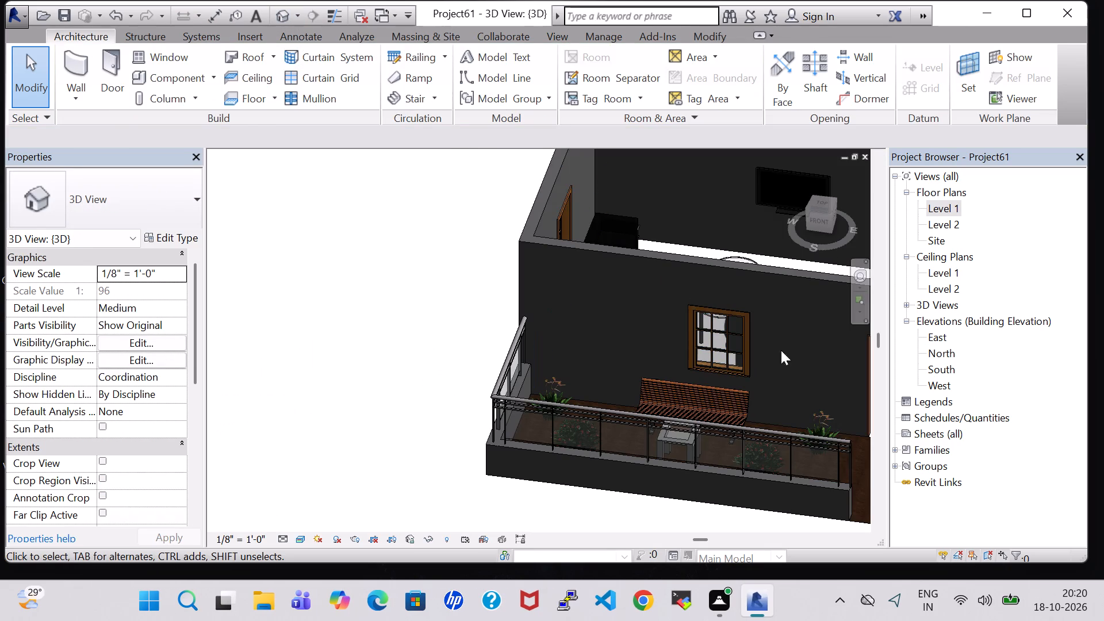
left_click(818, 220)
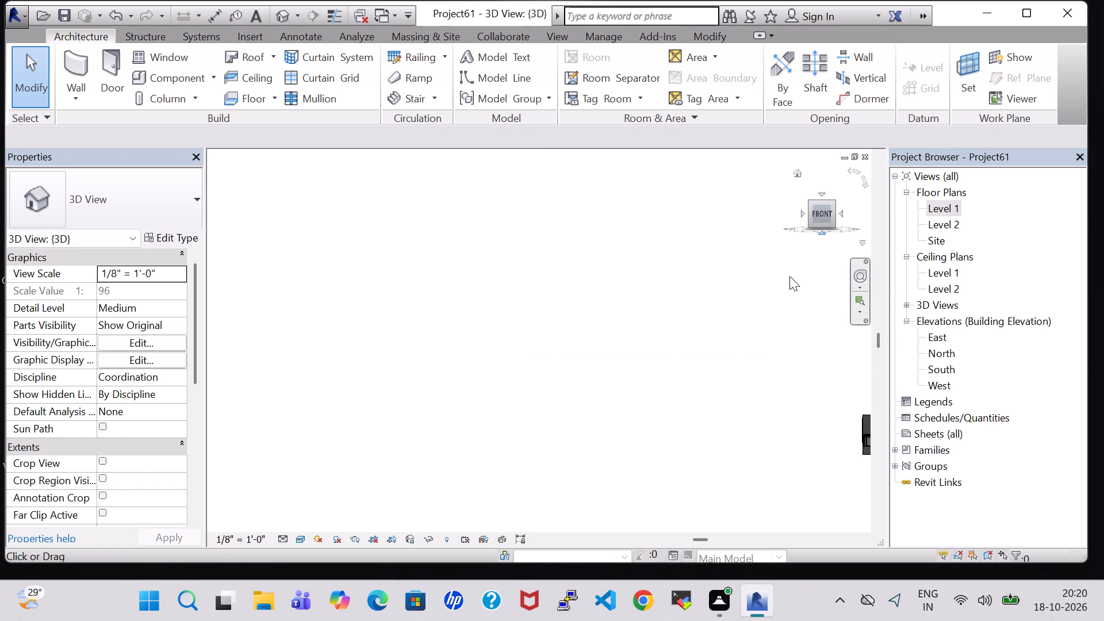
scroll(601, 400, "up", 6)
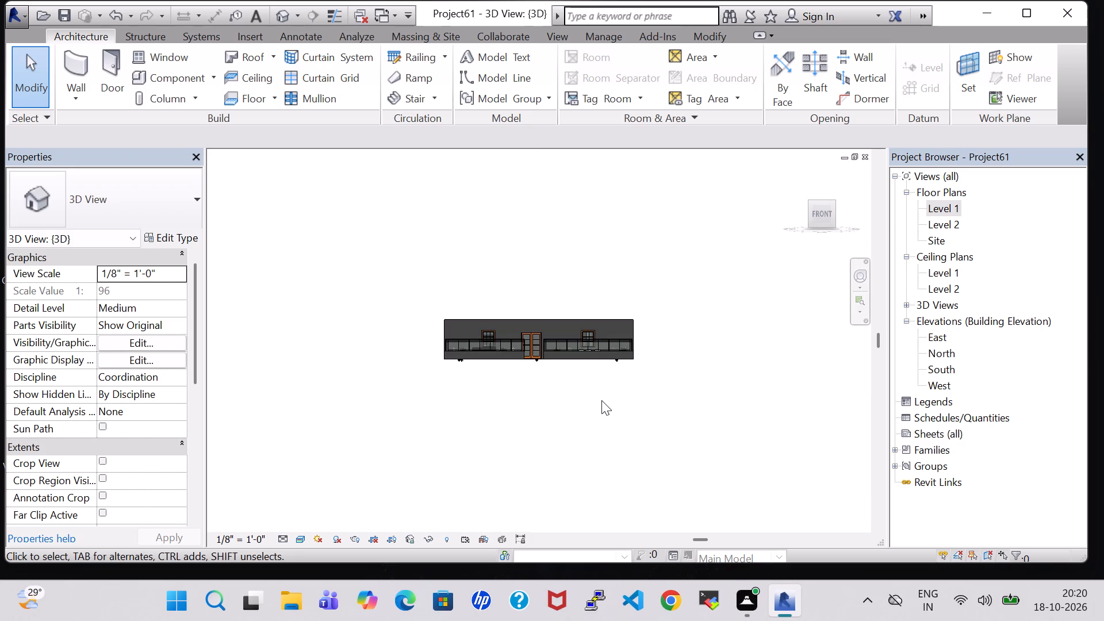
scroll(601, 400, "up", 2)
middle_click_drag(561, 310, 561, 316, "shift")
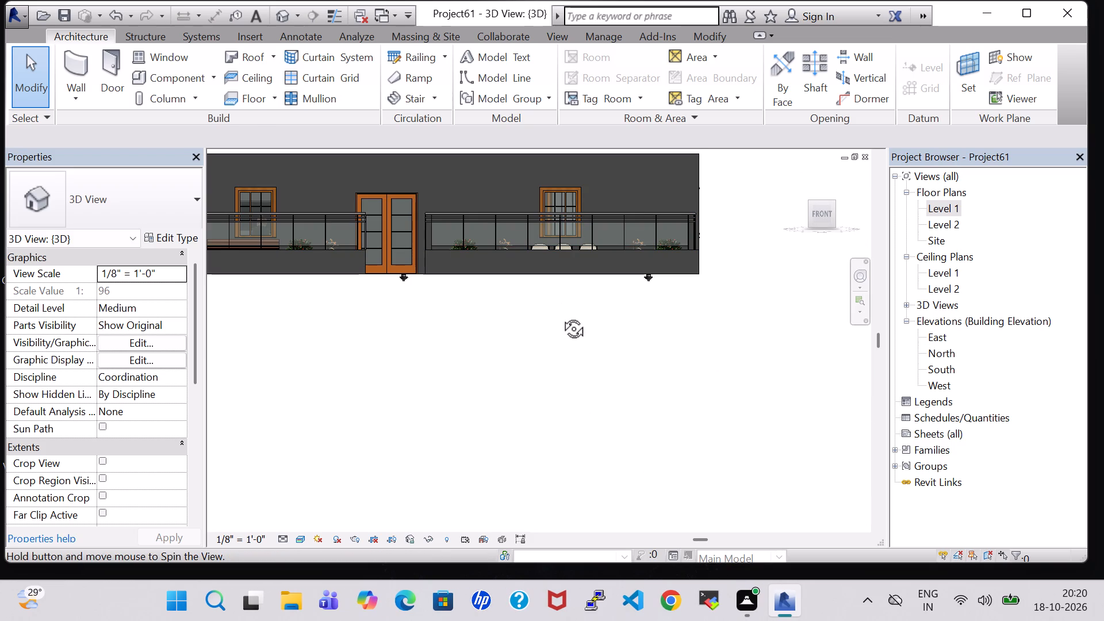
middle_click_drag(561, 316, 560, 390, "shift")
middle_click_drag(565, 388, 566, 435, "shift")
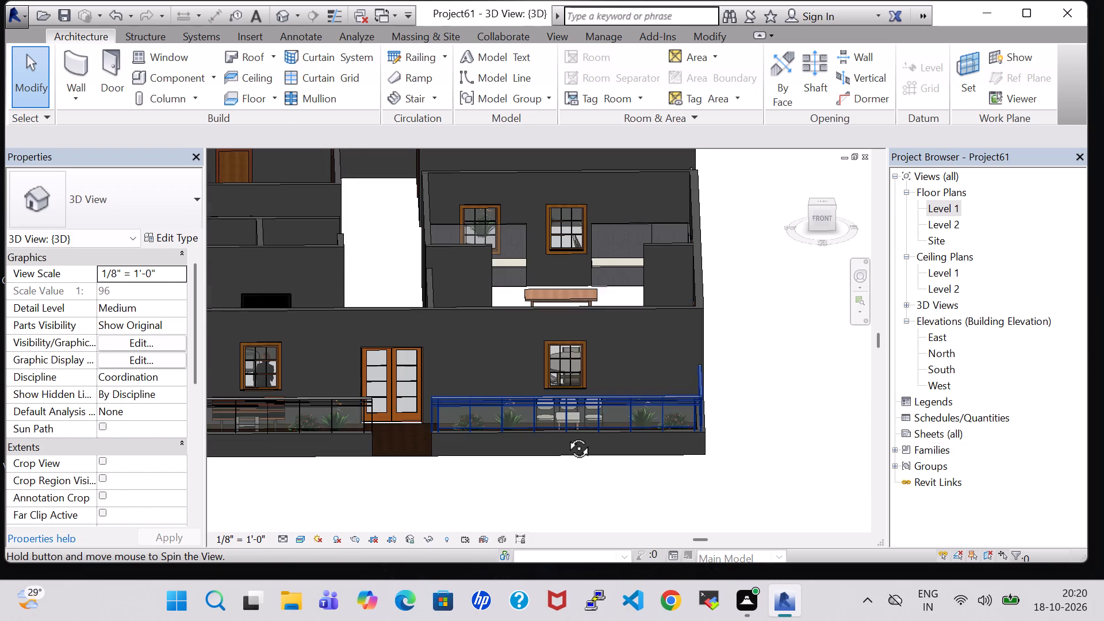
middle_click_drag(566, 435, 566, 436, "shift")
middle_click_drag(775, 404, 833, 314)
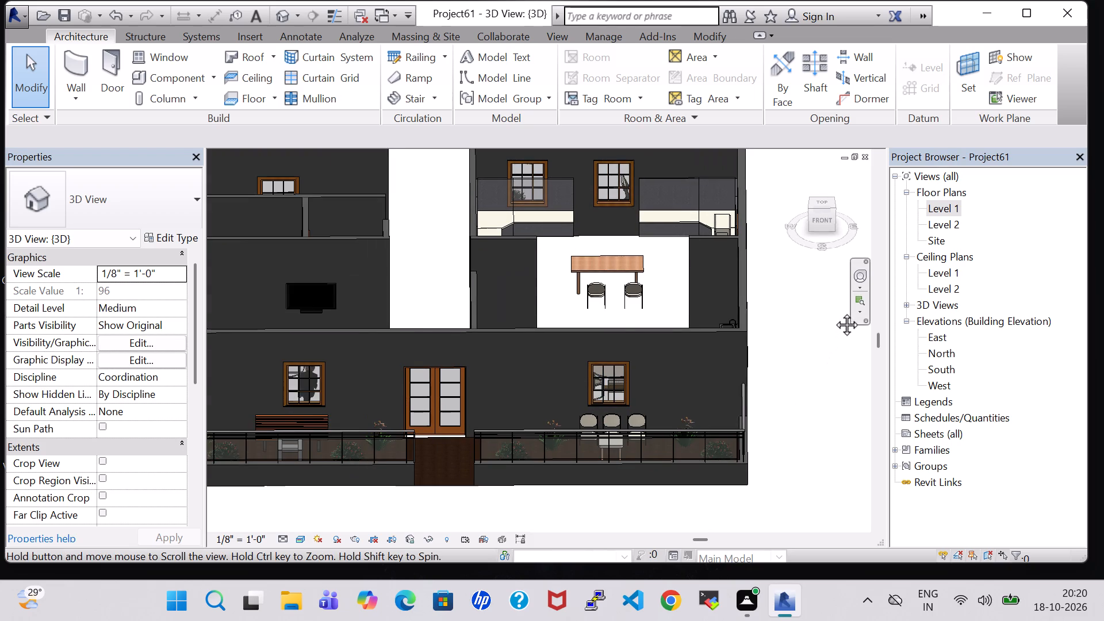
middle_click_drag(442, 440, 449, 492)
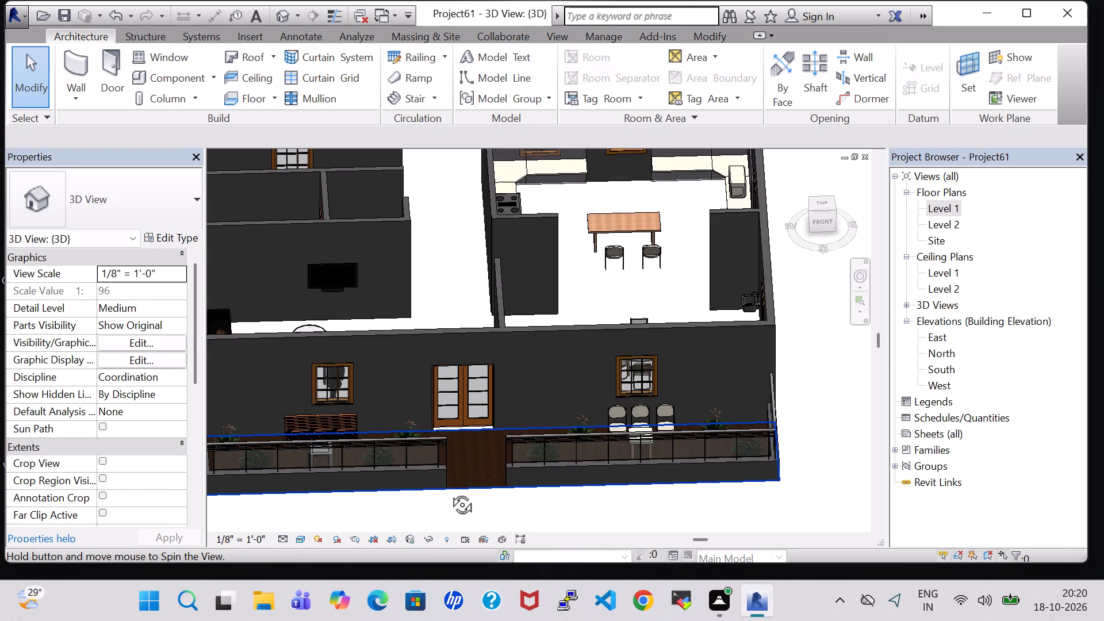
Start a Generic - 12" floor on Level 1 and sketch its 48' north boundary along the house's outer wall face.
double_click(950, 212)
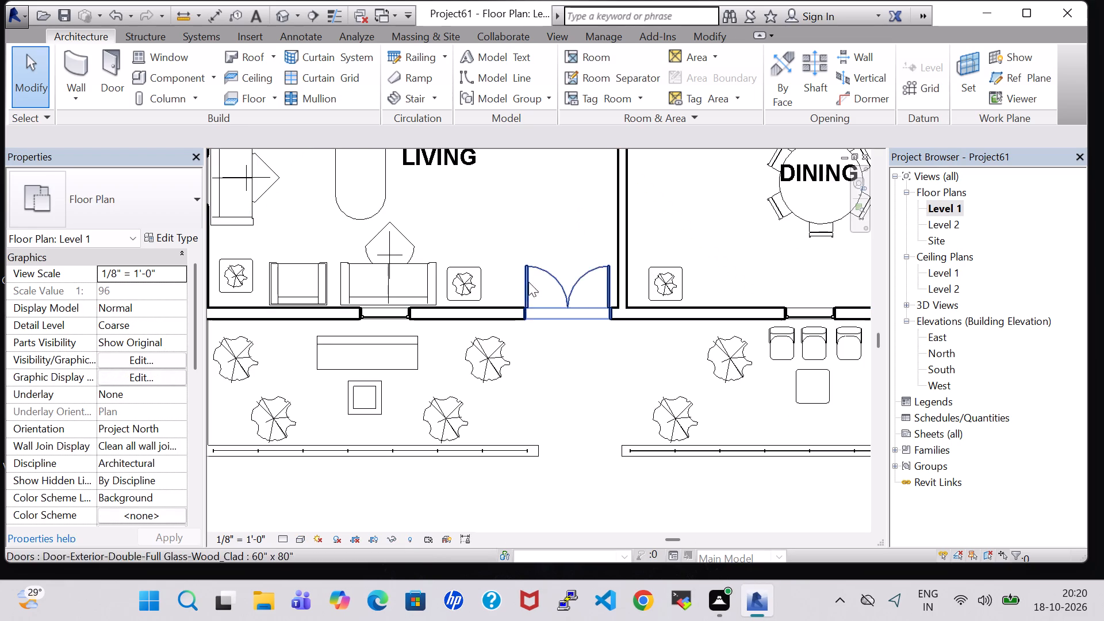
left_click(243, 95)
scroll(384, 208, "down", 2)
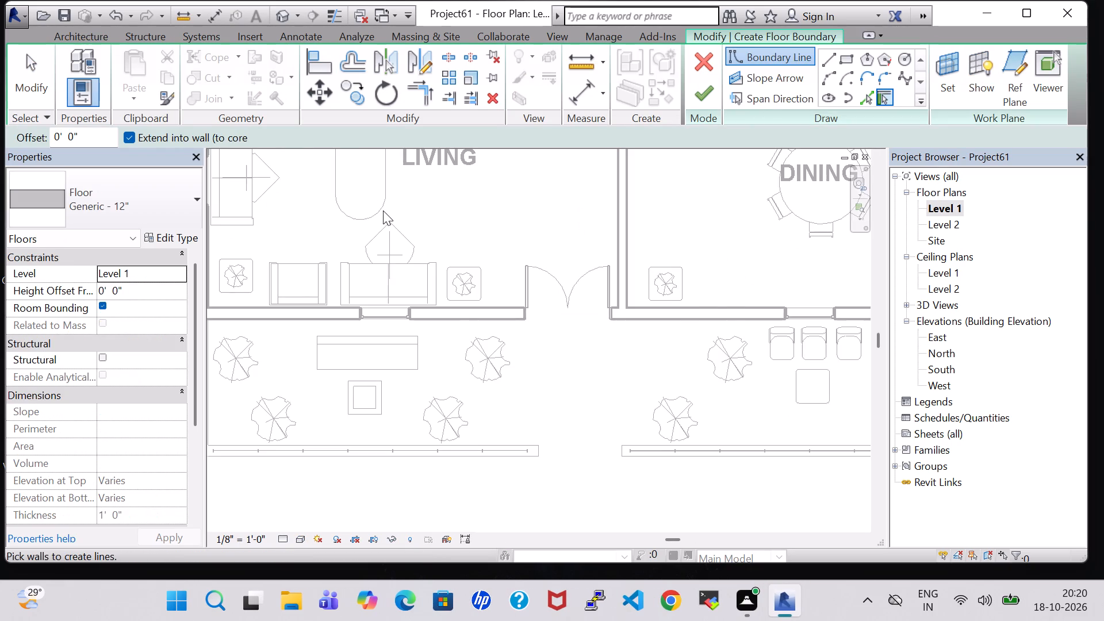
scroll(383, 210, "down", 6)
left_click(829, 64)
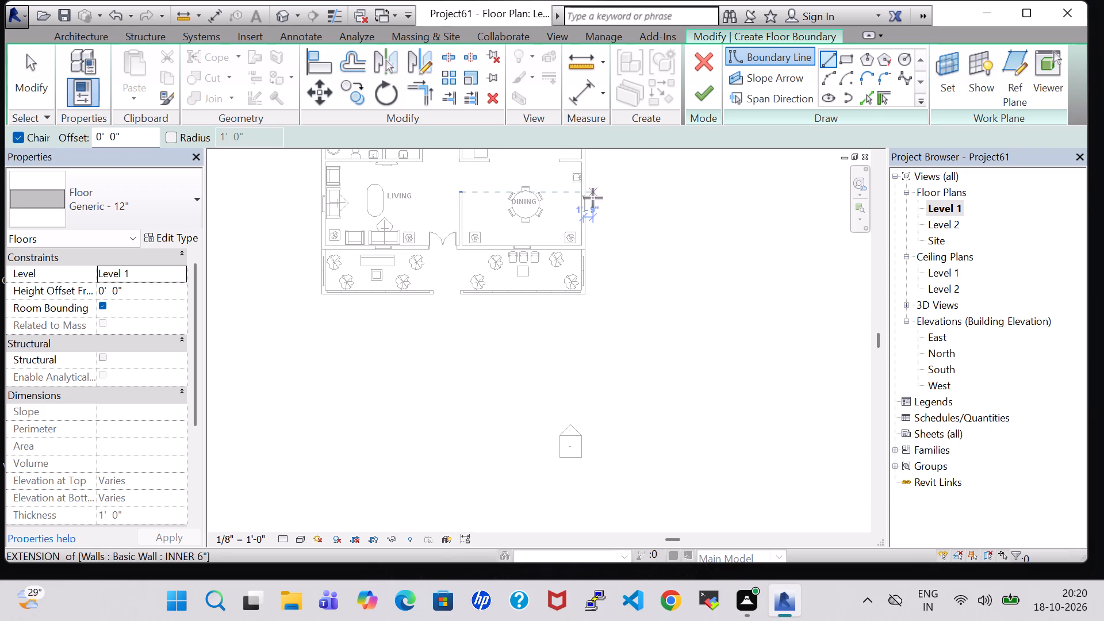
middle_click_drag(593, 198, 704, 405)
middle_click_drag(485, 261, 492, 328)
middle_click_drag(492, 197, 493, 328)
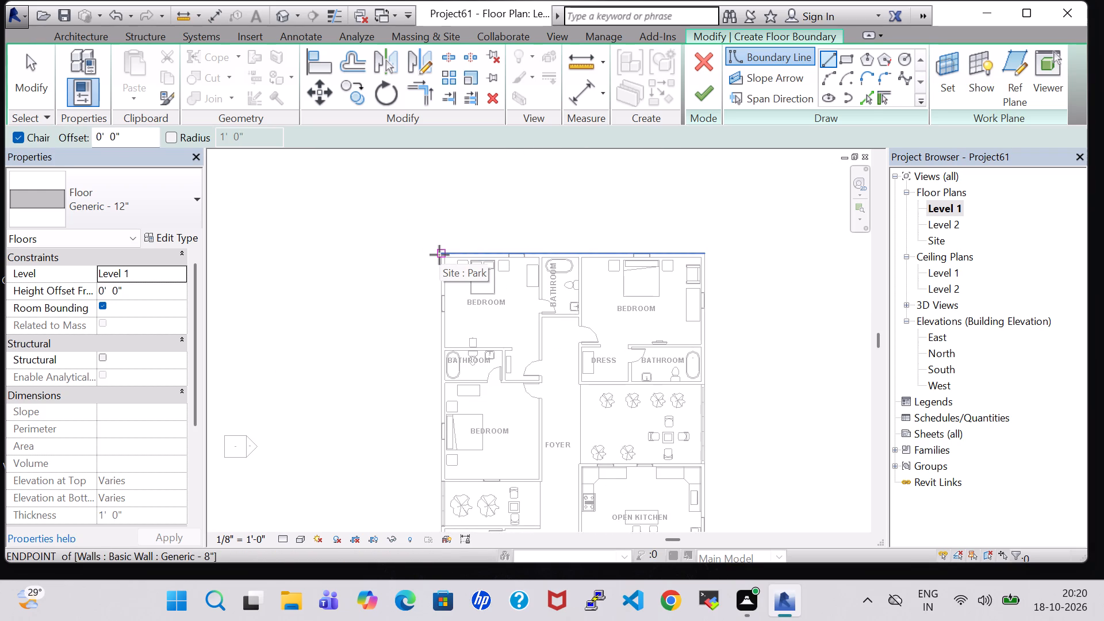
scroll(443, 255, "up", 6)
left_click(440, 251)
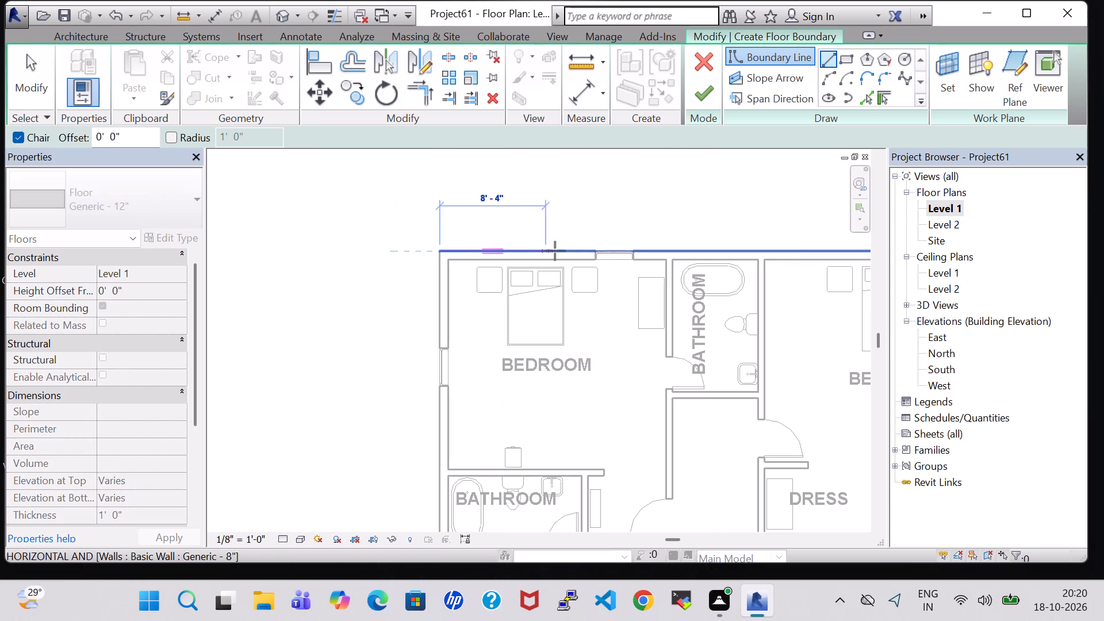
middle_click_drag(681, 244, 362, 233)
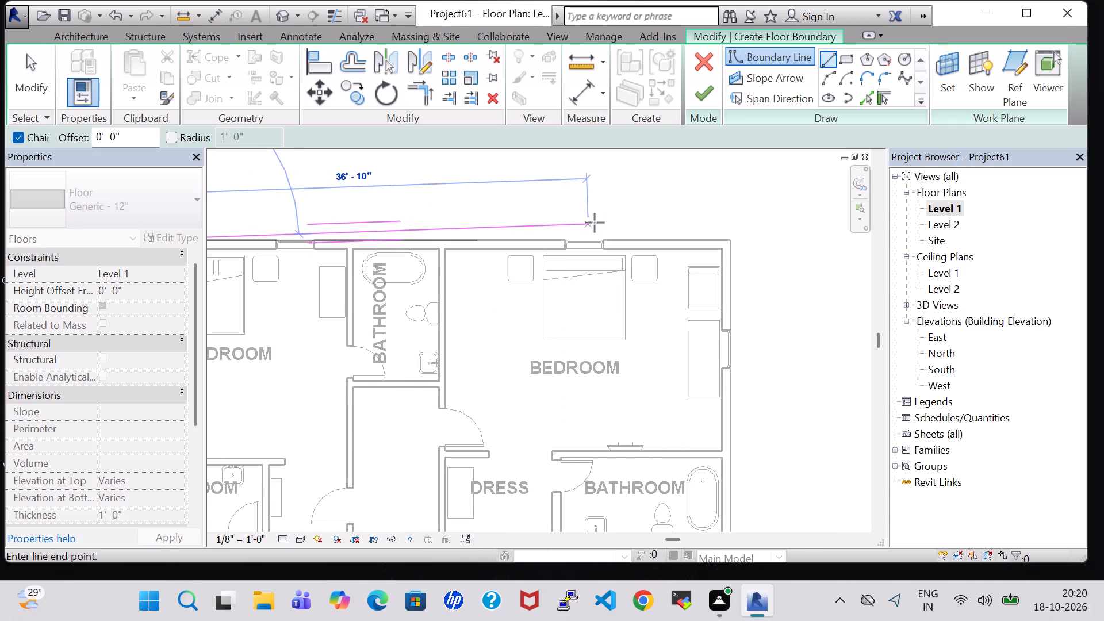
left_click(730, 241)
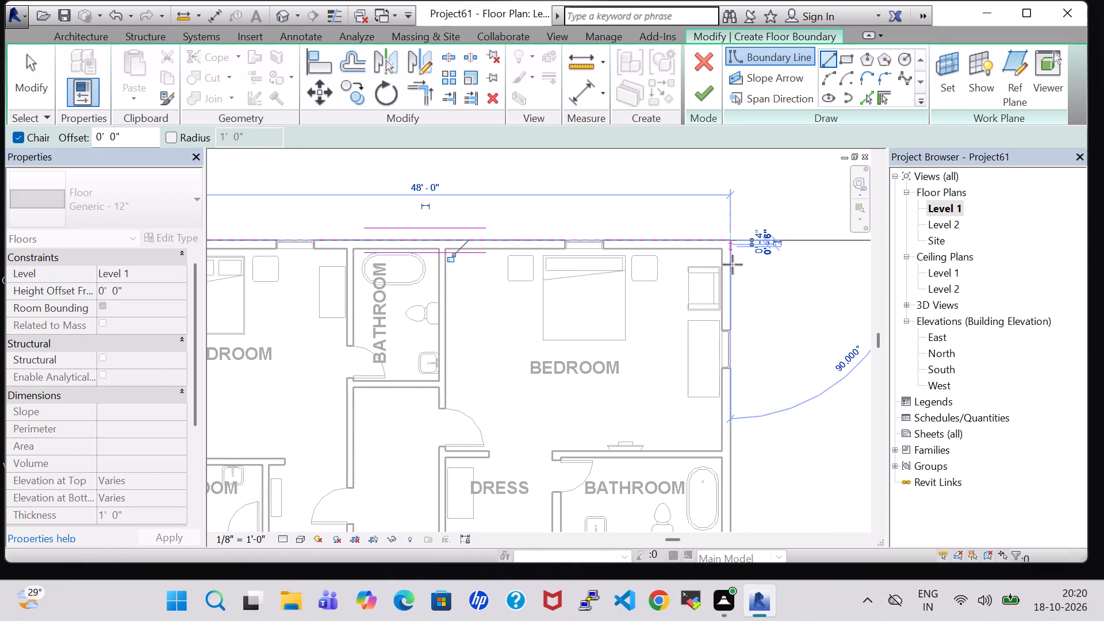
Continue the floor boundary down the east outer wall face and 48' along the south wall to the southwest corner, excluding the porch.
middle_click_drag(737, 477, 700, 198)
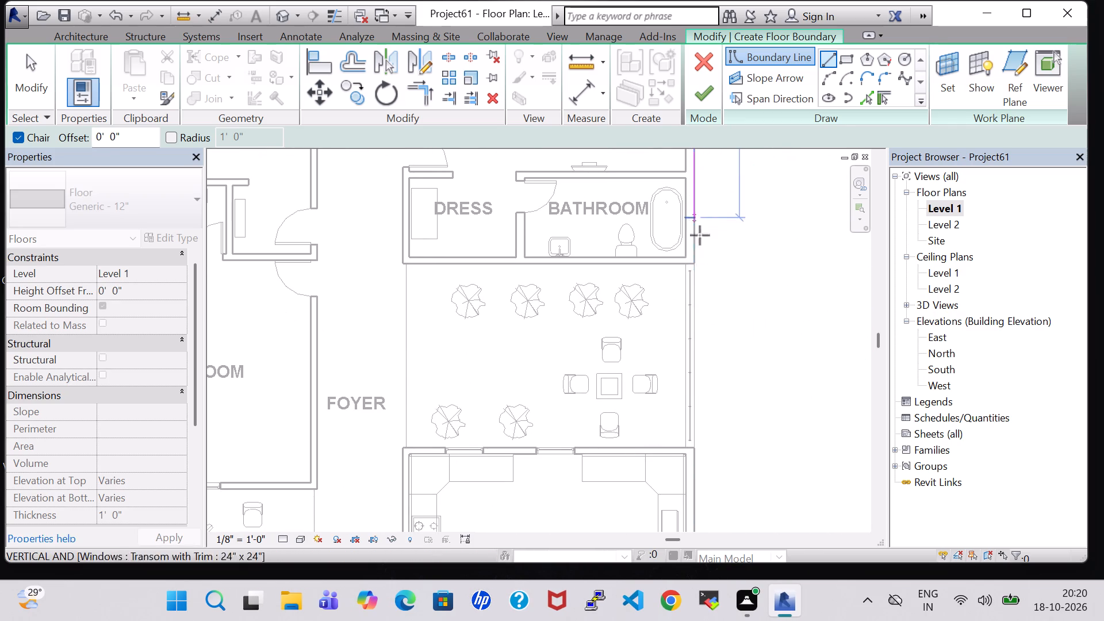
middle_click_drag(698, 404, 653, 160)
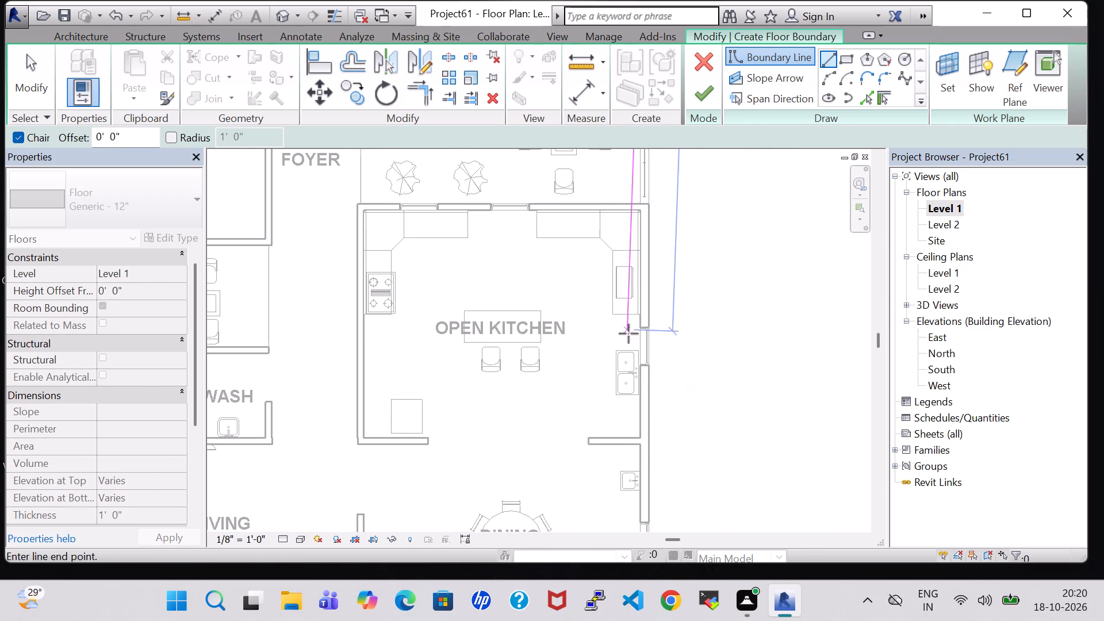
middle_click_drag(646, 387, 643, 243)
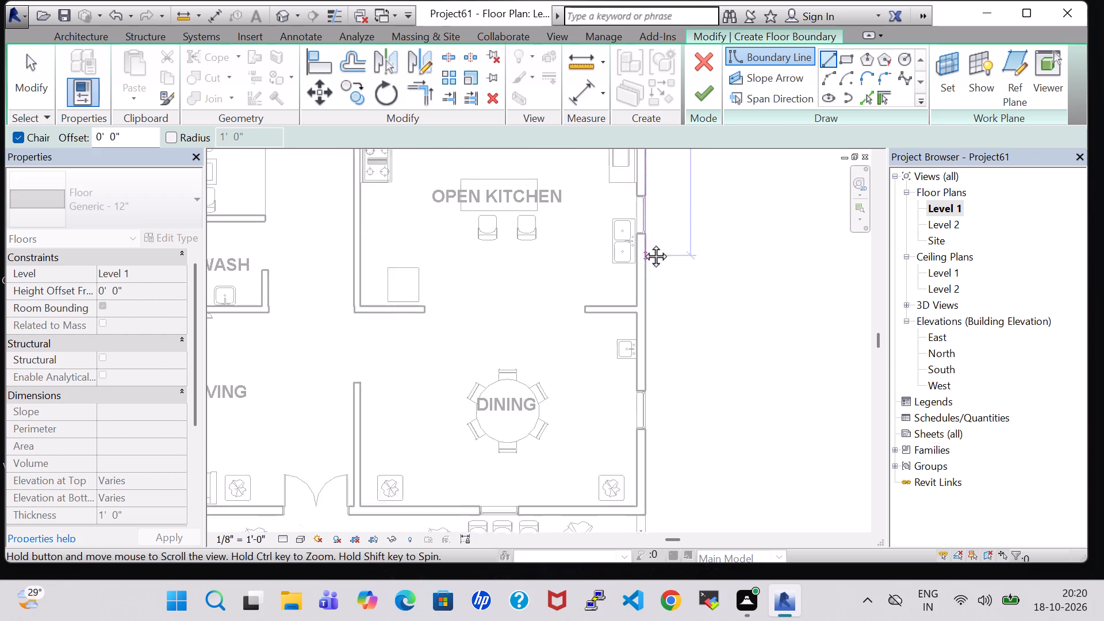
middle_click_drag(643, 243, 654, 212)
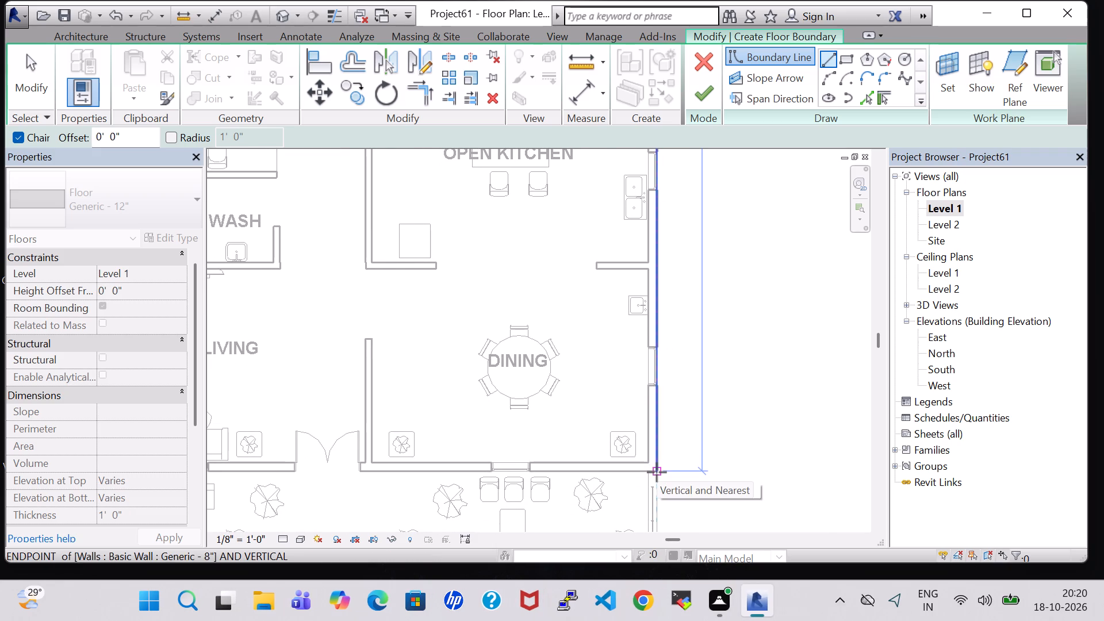
left_click(657, 472)
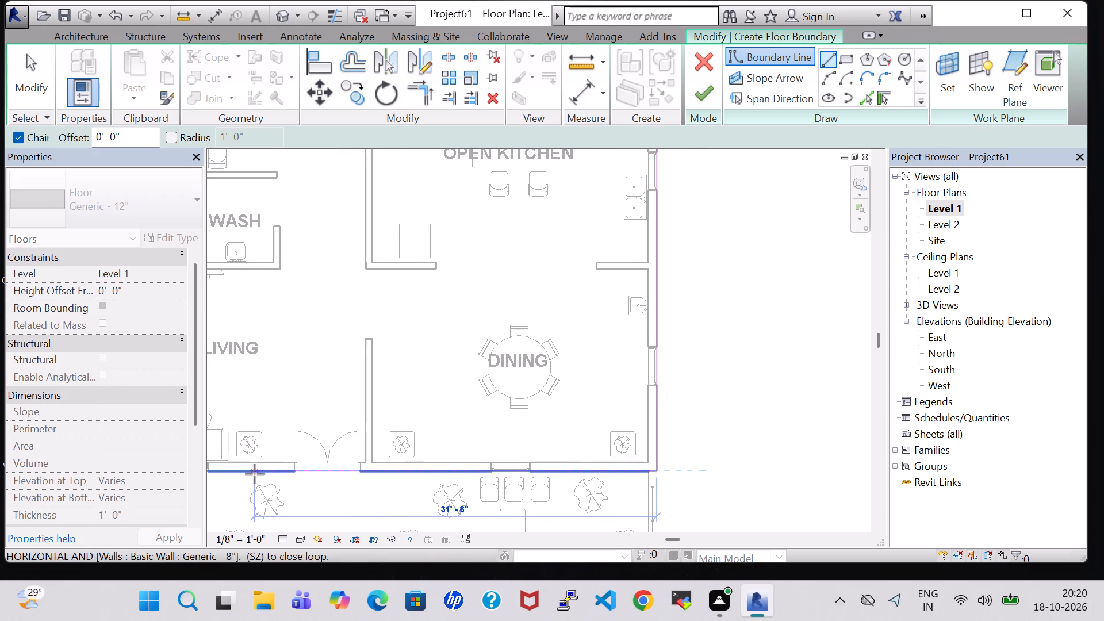
middle_click_drag(260, 473, 657, 446)
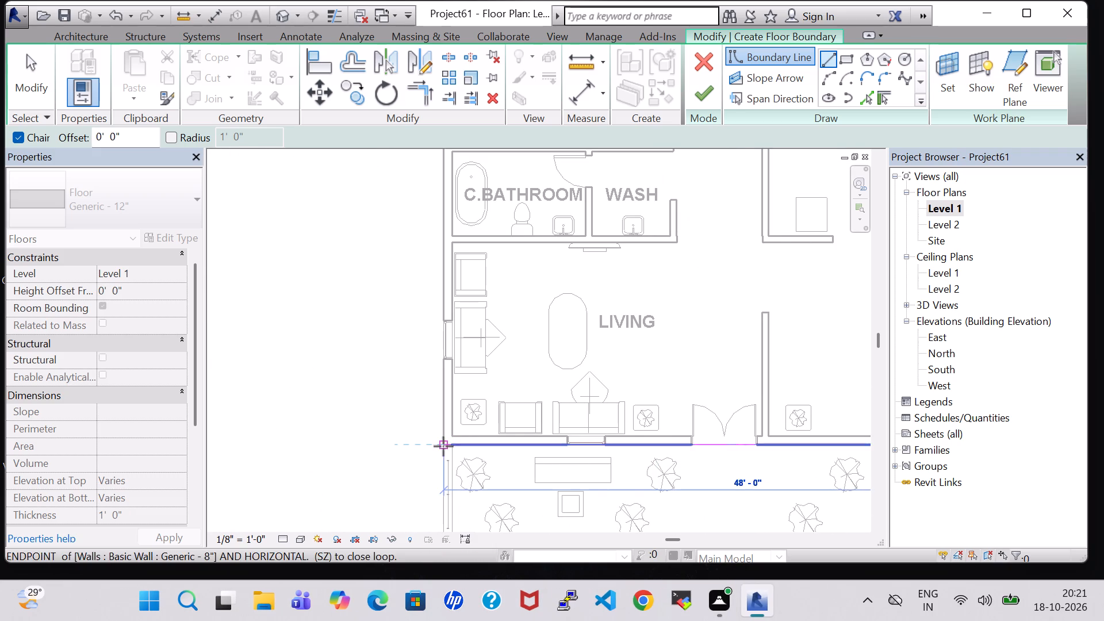
left_click(443, 446)
Close the floor boundary along the west outer wall face at the northwest corner and finish the floor.
middle_click_drag(442, 240, 445, 468)
scroll(440, 235, "up", 1)
middle_click_drag(440, 235, 431, 503)
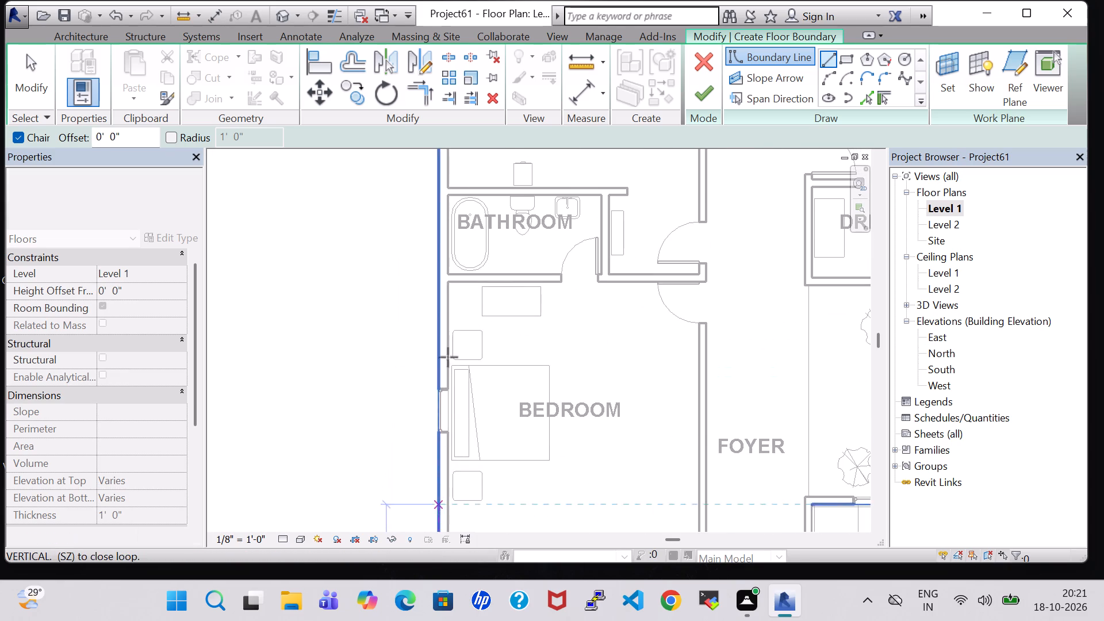
middle_click_drag(440, 248, 416, 553)
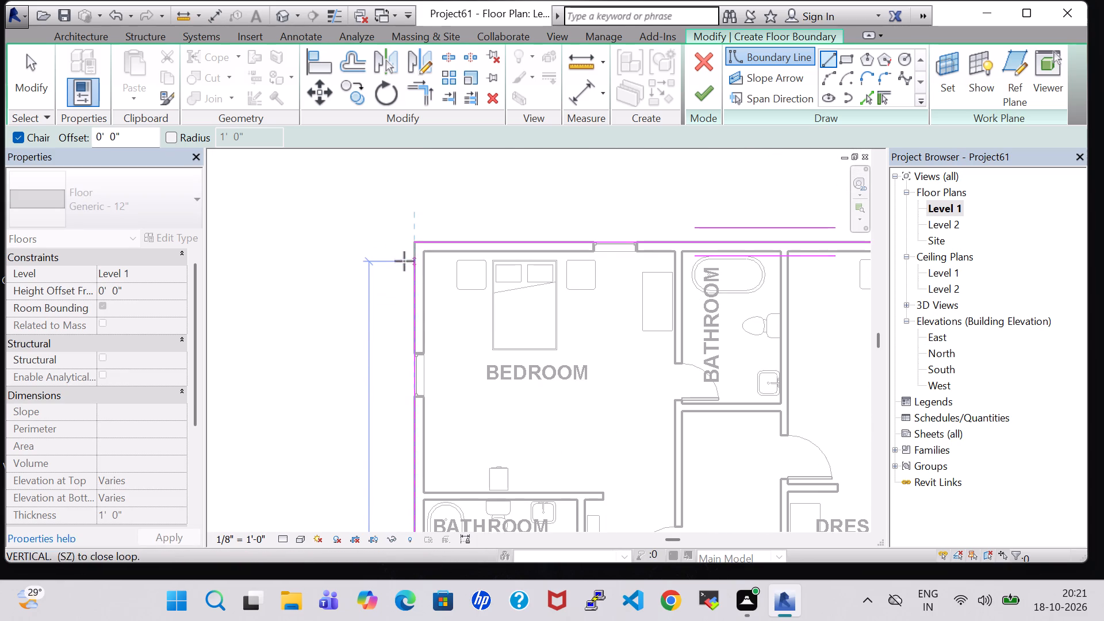
left_click(412, 246)
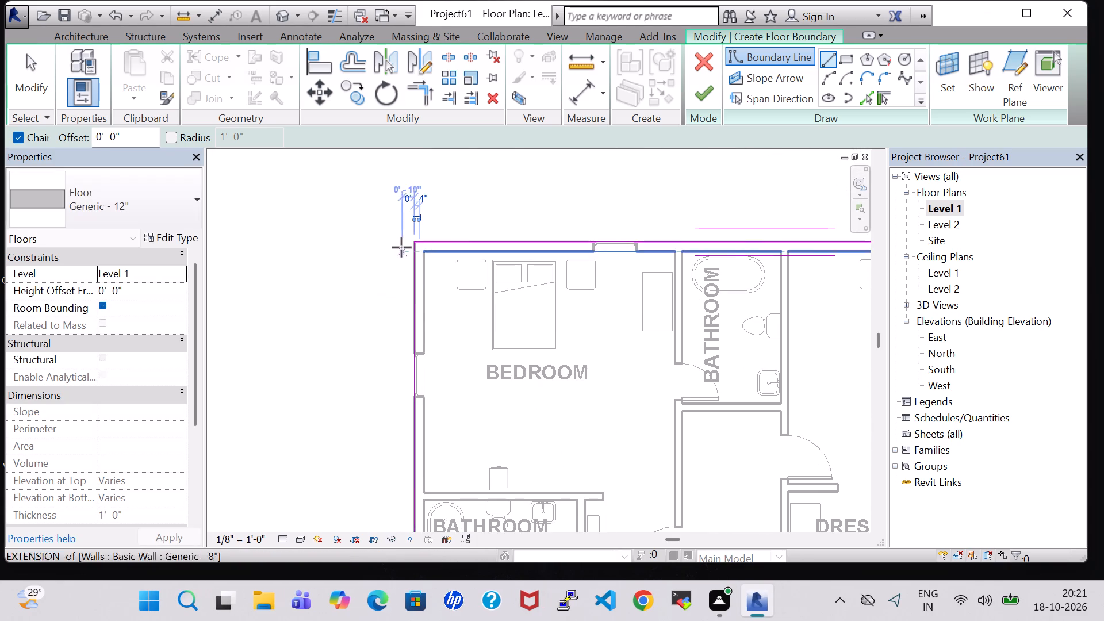
left_click(697, 94)
left_click(638, 214)
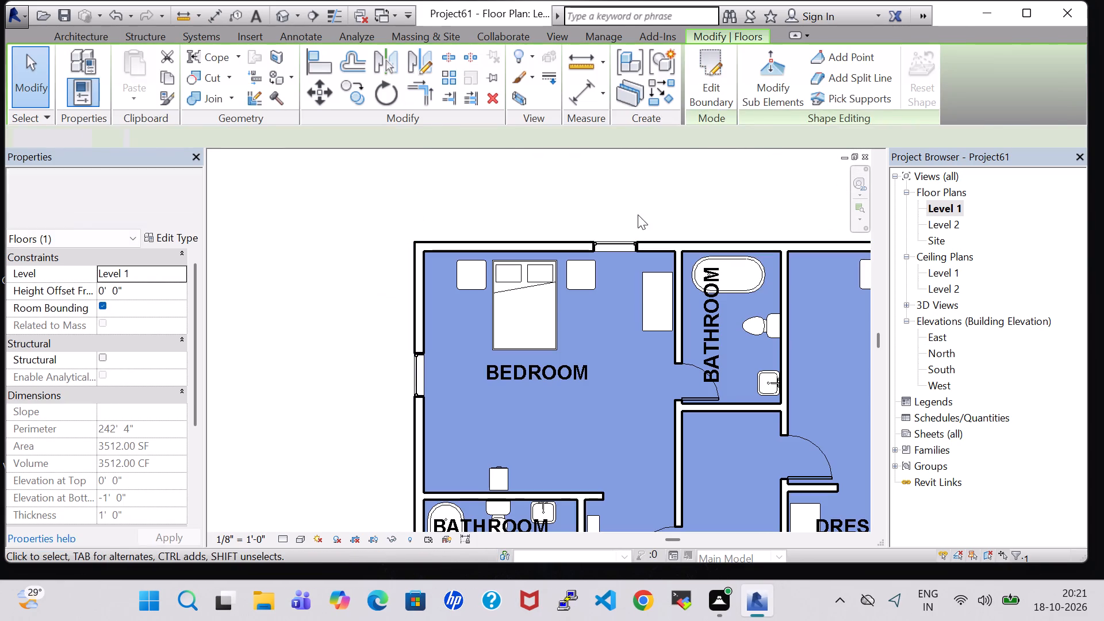
Examine the new floor and the front porch walls in the 3D view from above and from the front.
left_click(275, 13)
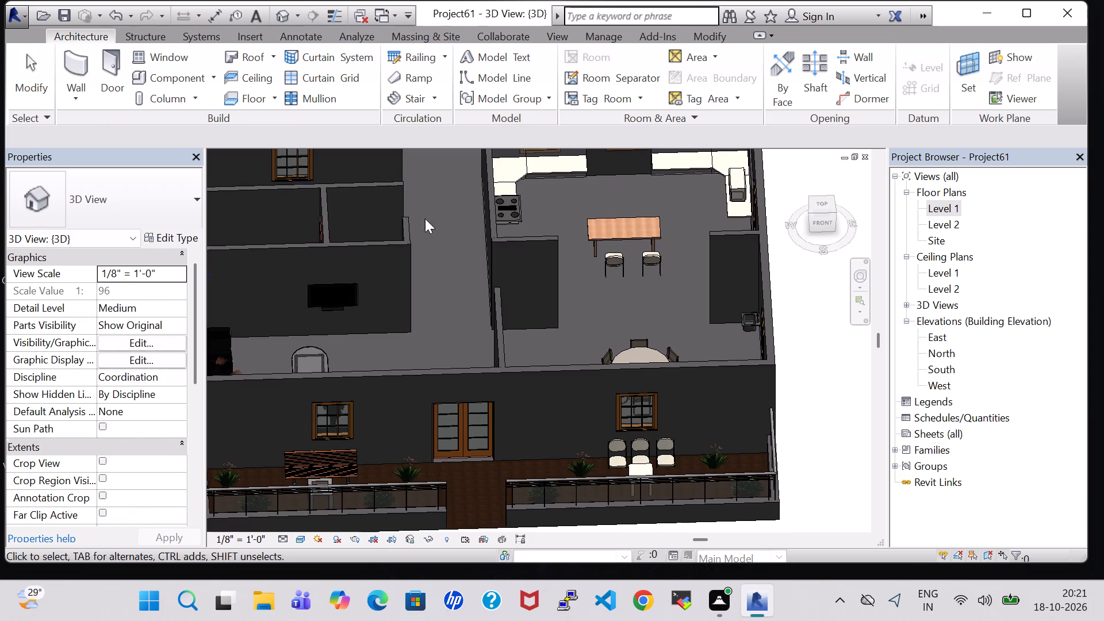
middle_click_drag(771, 480, 753, 436, "shift")
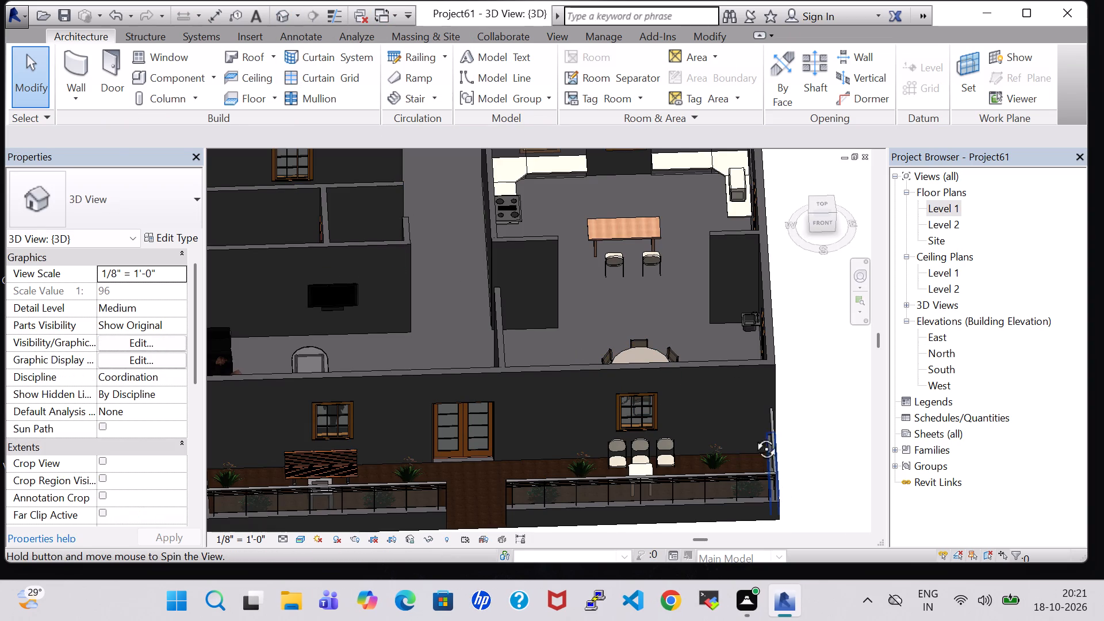
middle_click_drag(753, 436, 739, 380, "shift")
middle_click_drag(774, 417, 780, 374, "shift")
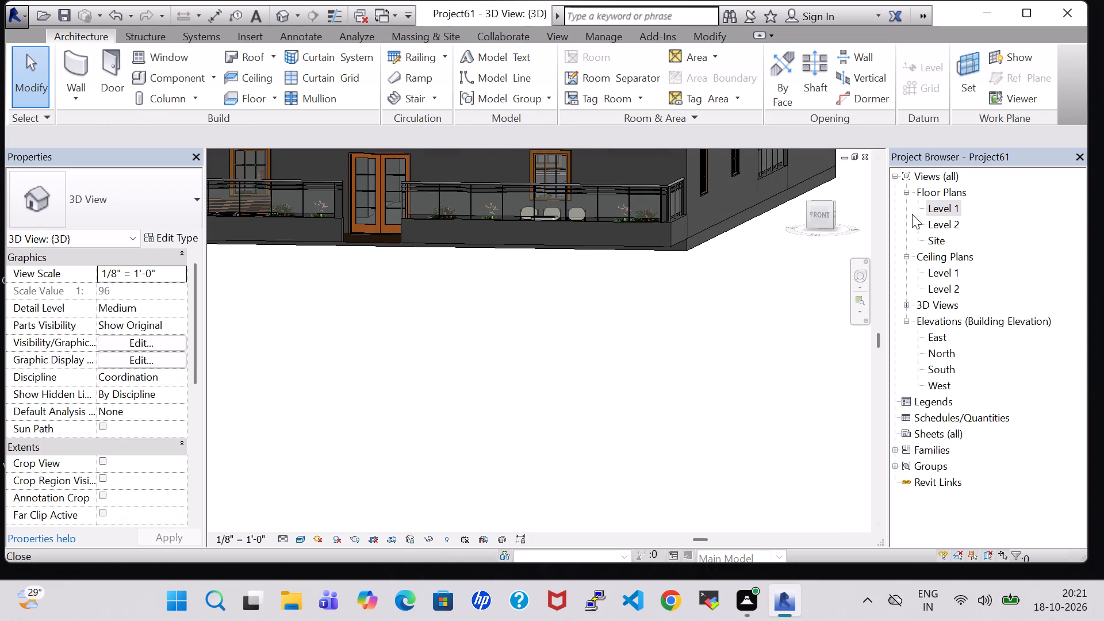
left_click(484, 245)
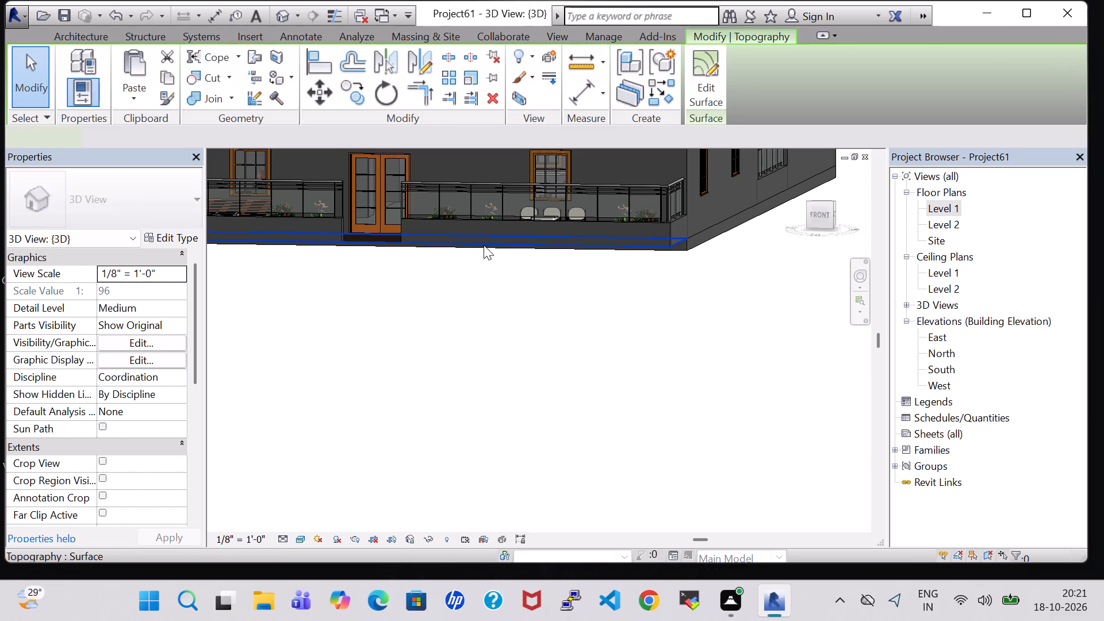
left_click(465, 370)
middle_click_drag(367, 362, 415, 427, "shift")
scroll(415, 427, "up", 1)
Duplicate the wall type of the low front porch wall west of the entrance as Generic - 2'.
left_click(421, 371)
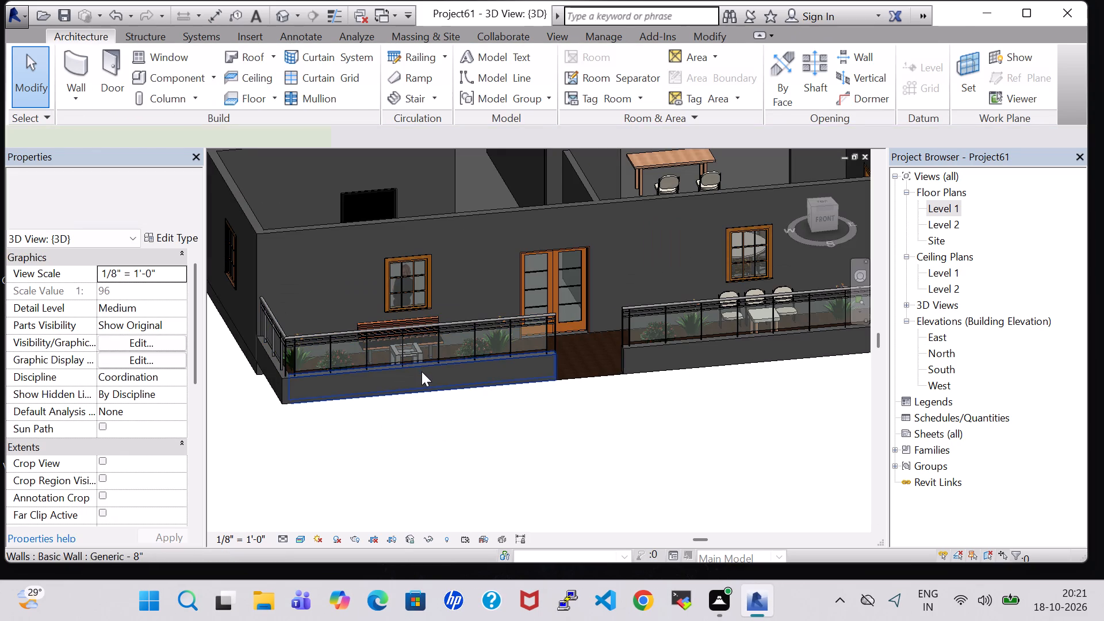
left_click(164, 245)
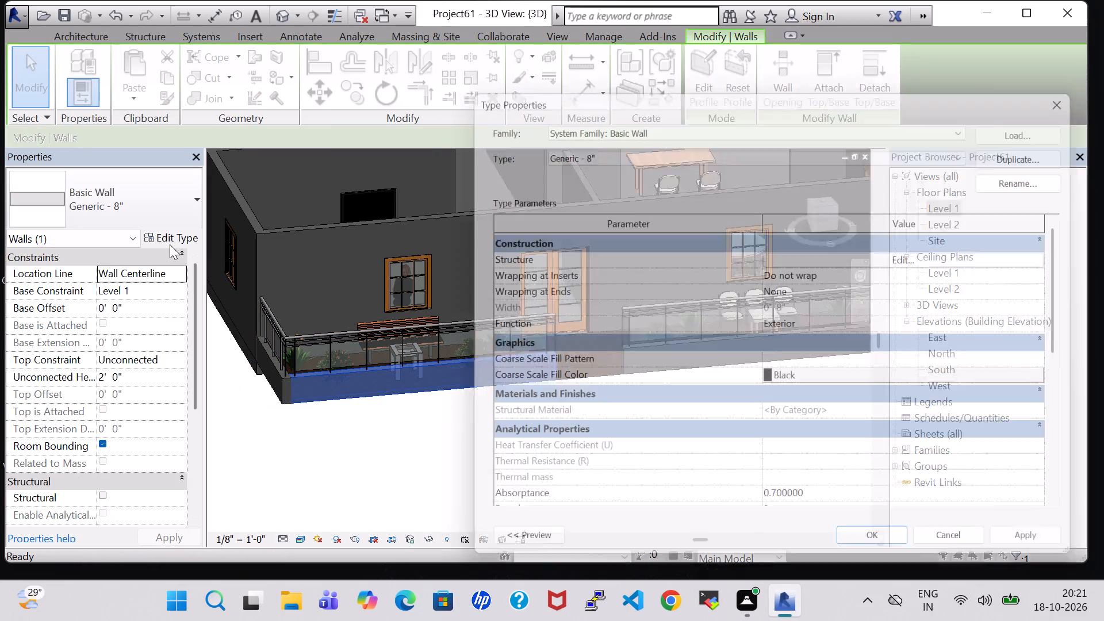
left_click(1050, 146)
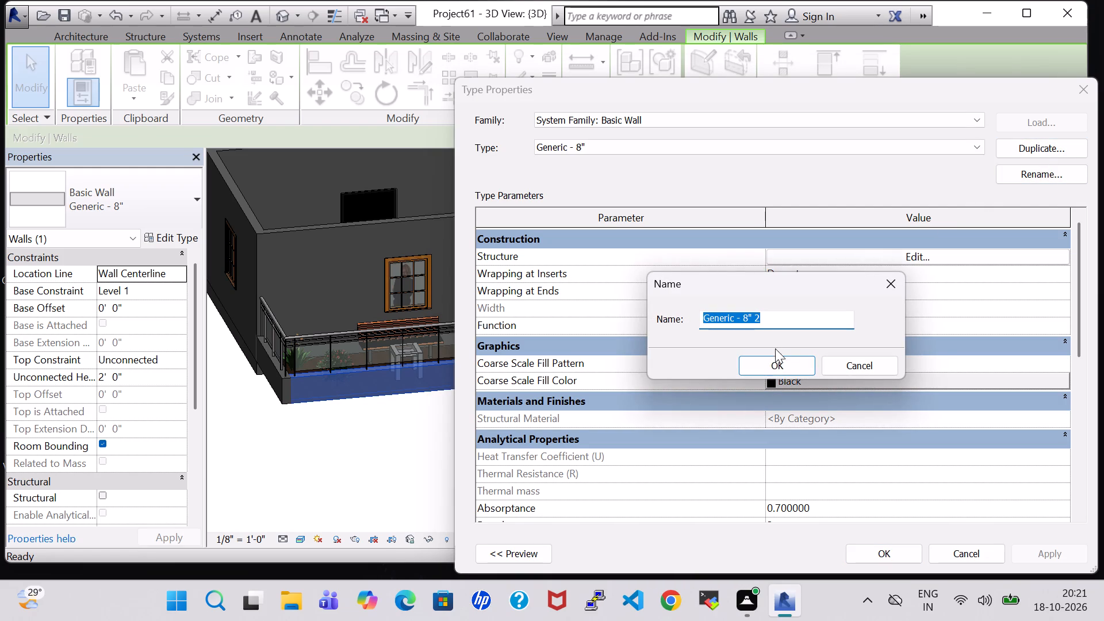
left_click(753, 316)
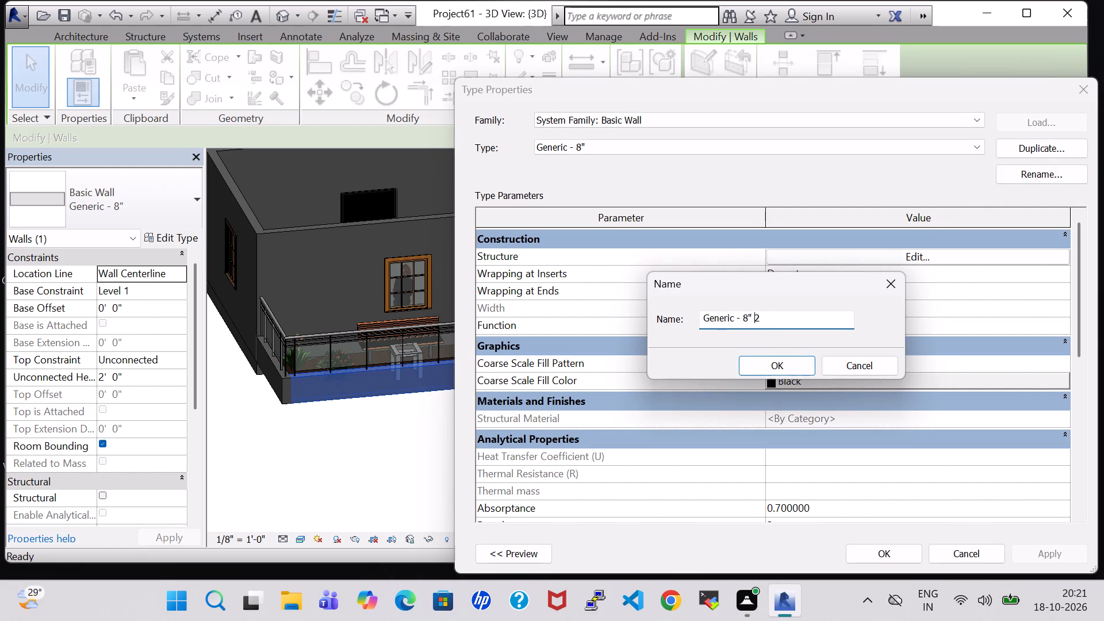
key("BackSpace")
key("BackSpace")
key("BackSpace")
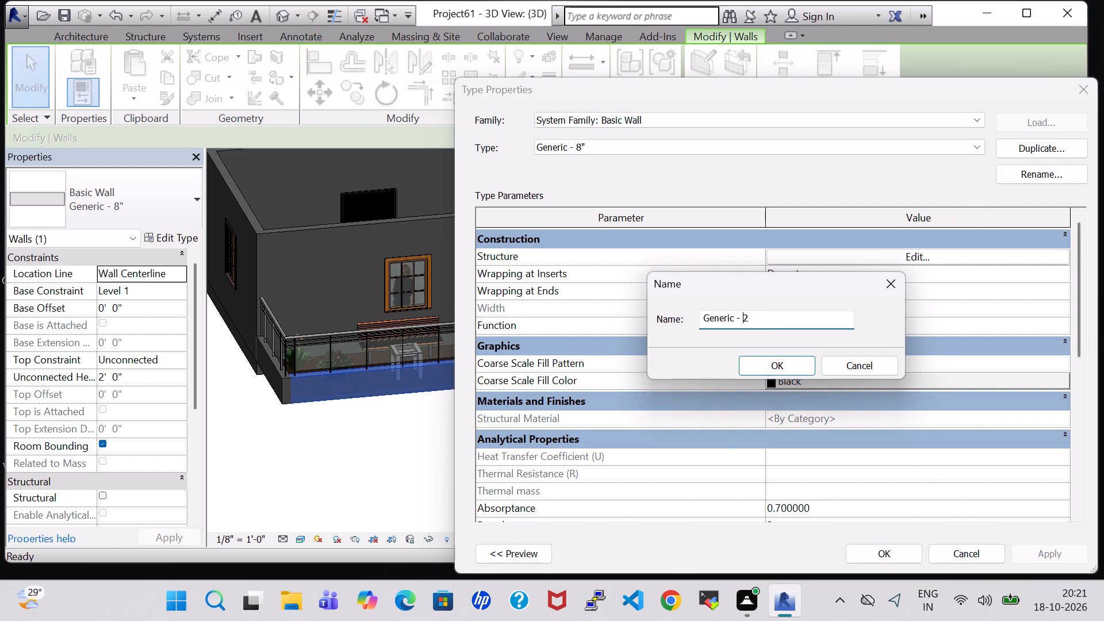
left_click(760, 318)
key("apostrophe")
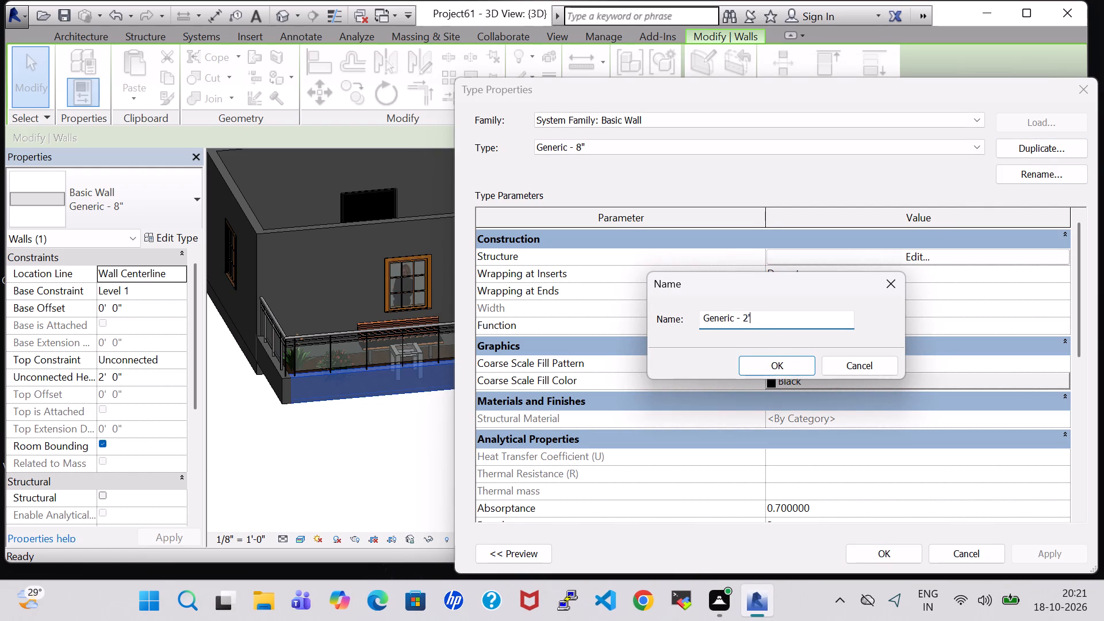
left_click(769, 369)
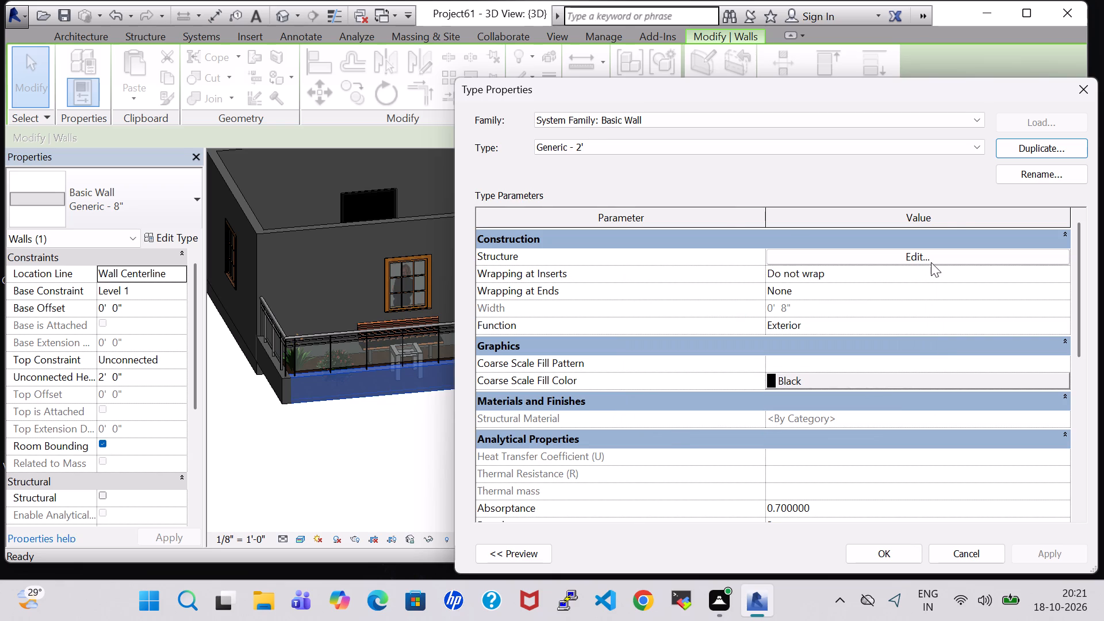
Assign the Birch material to the Generic - 2' wall type's structure layer and apply the type to the selected porch wall.
left_click(931, 262)
left_click(773, 253)
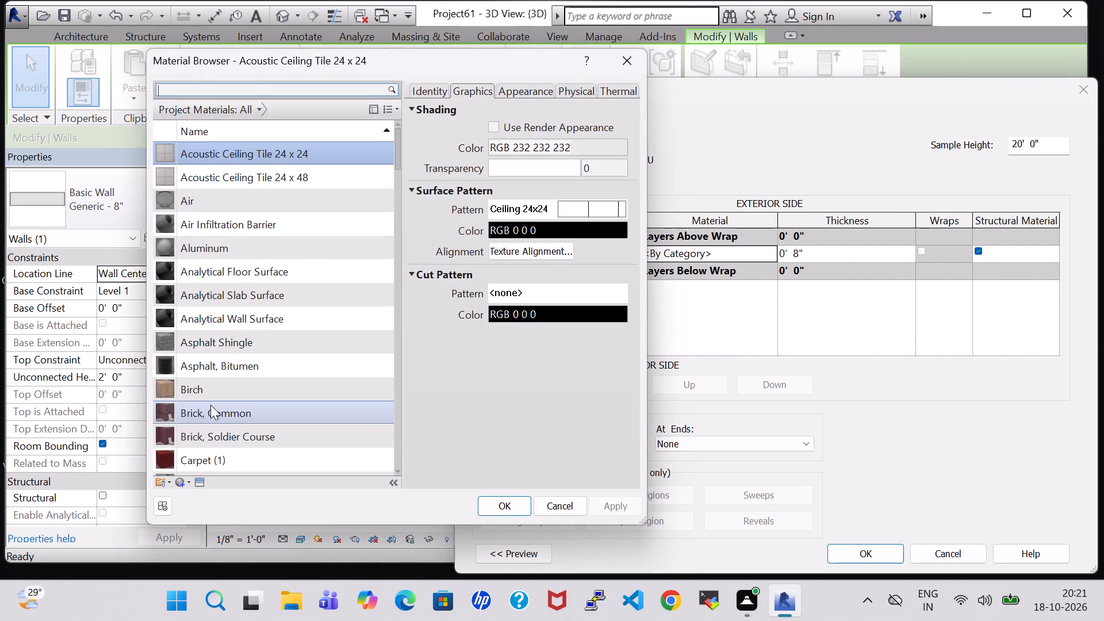
left_click(213, 386)
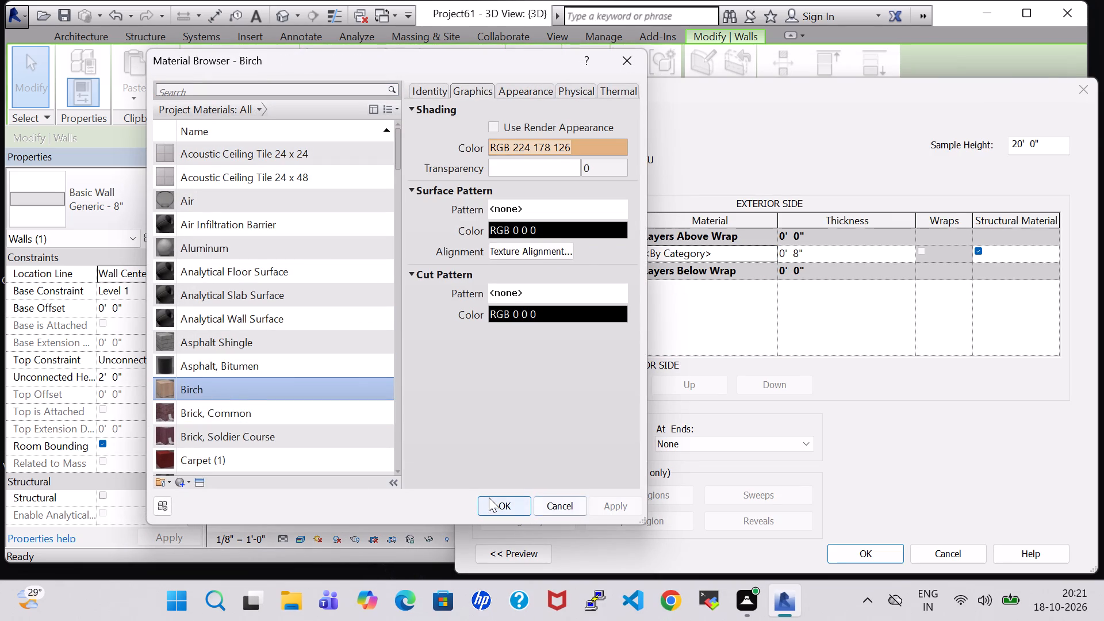
left_click(489, 497)
left_click(872, 559)
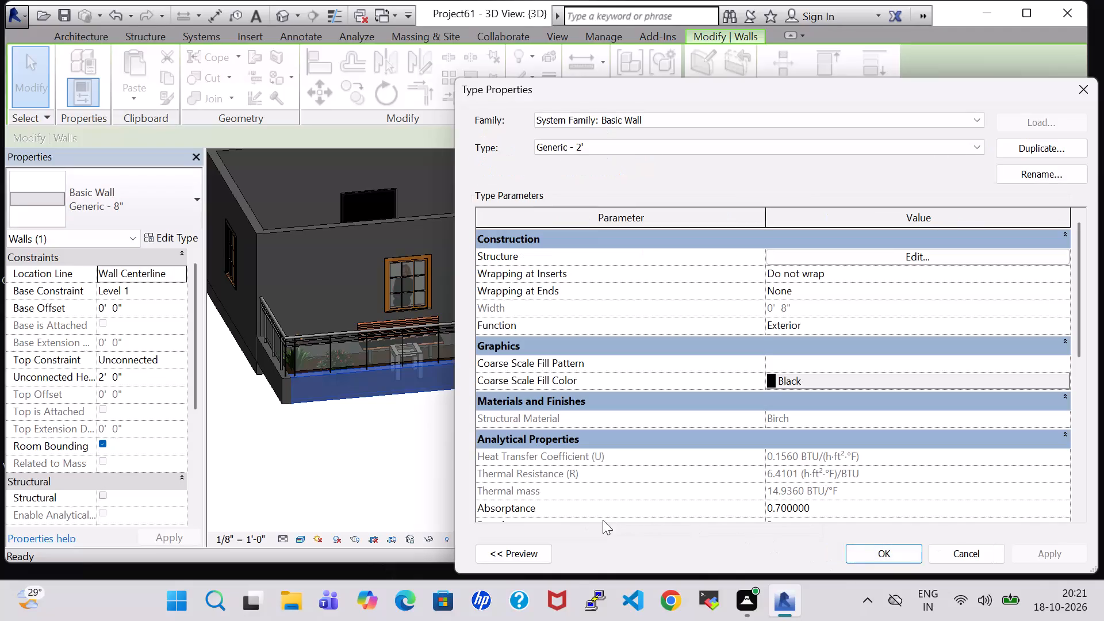
left_click(885, 559)
left_click(558, 463)
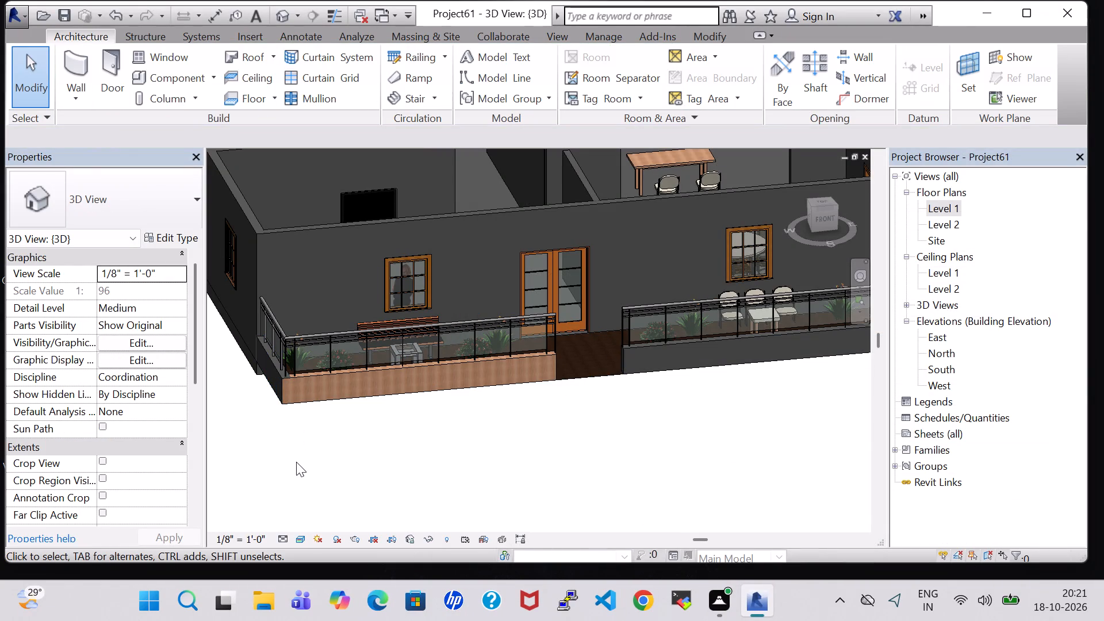
Change the low wall at the west end of the front porch to the Generic - 2' wall type.
middle_click_drag(298, 462, 438, 471, "shift")
middle_click_drag(569, 414, 350, 430)
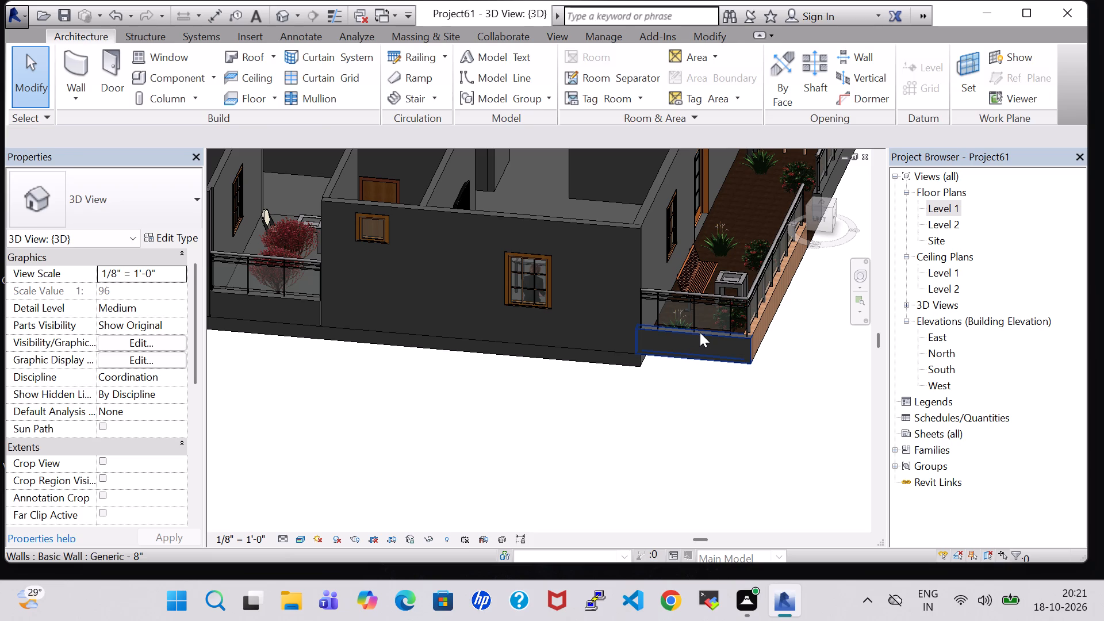
left_click(700, 332)
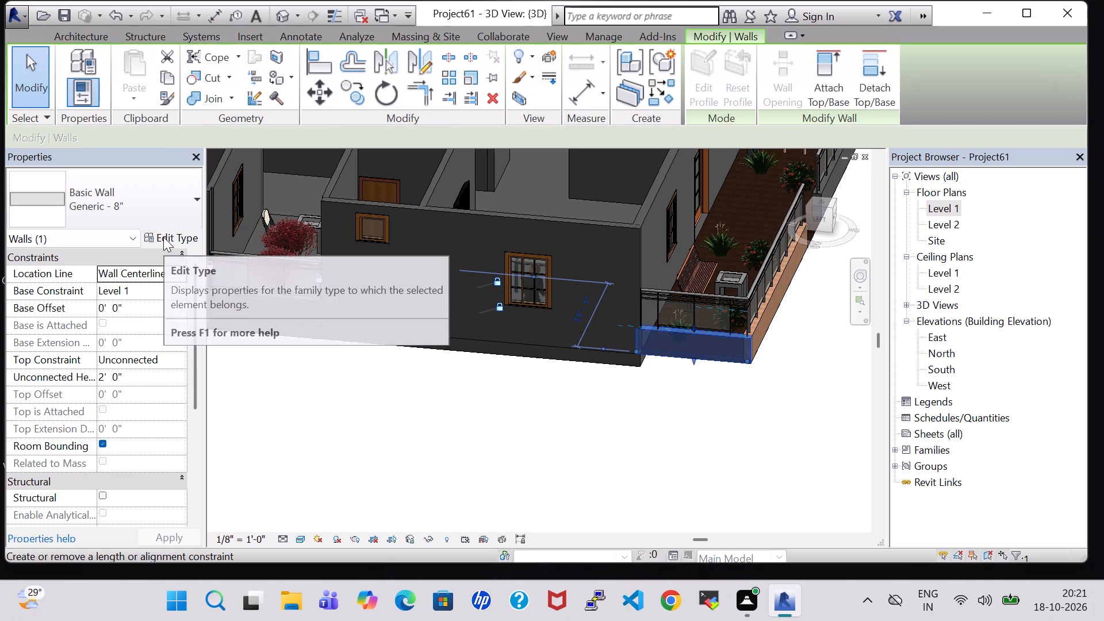
left_click(158, 202)
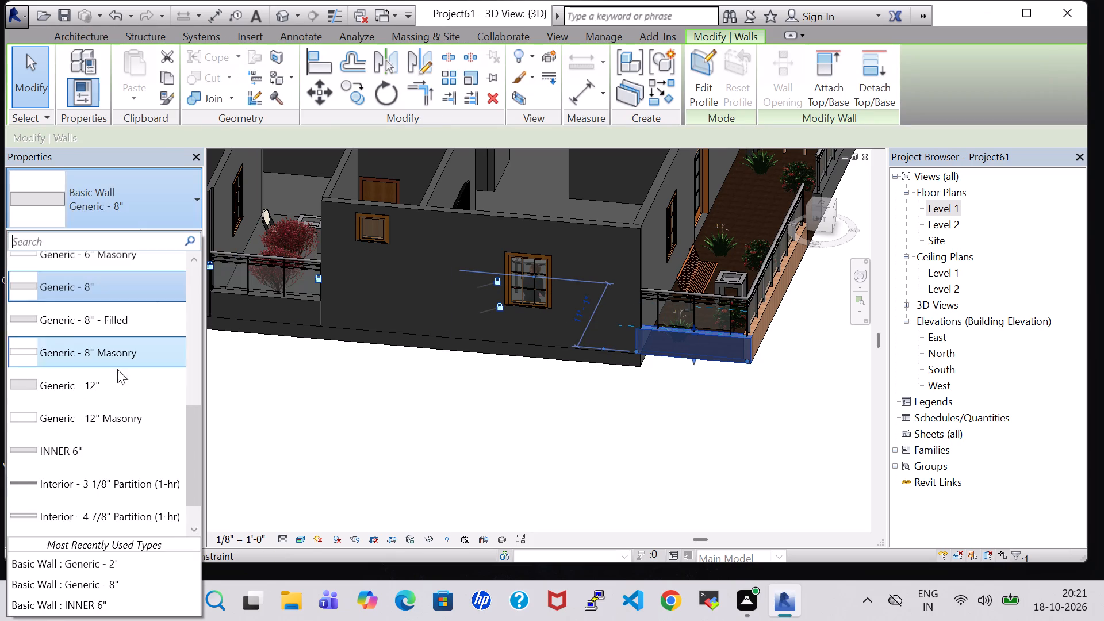
left_click(127, 572)
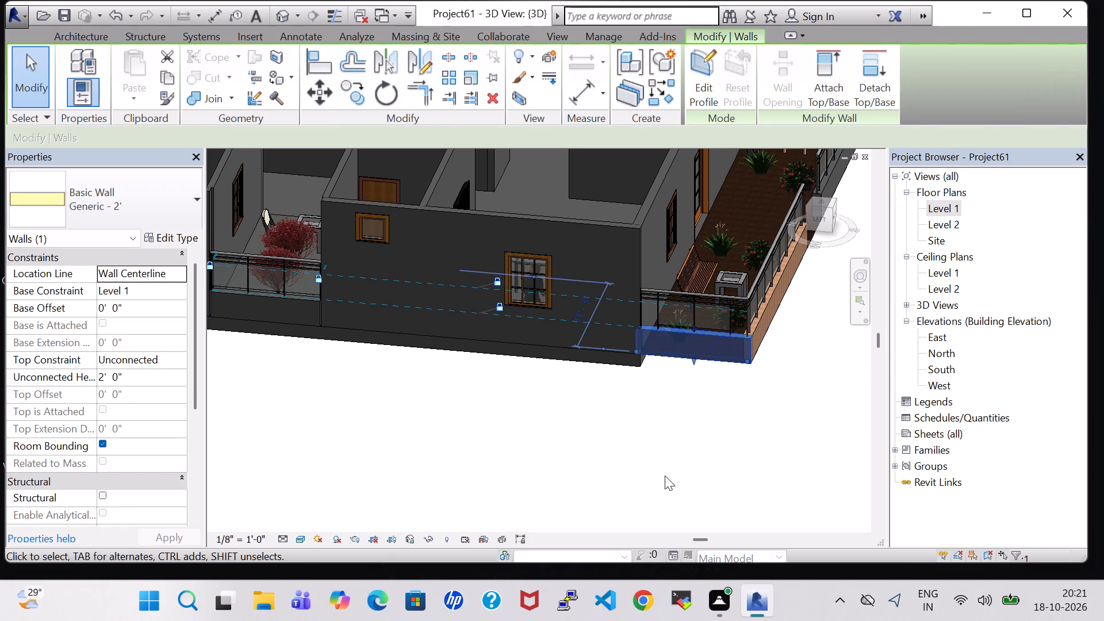
left_click(668, 475)
Change the low front porch wall east of the entrance to the Generic - 2' wall type.
middle_click_drag(790, 463, 711, 468)
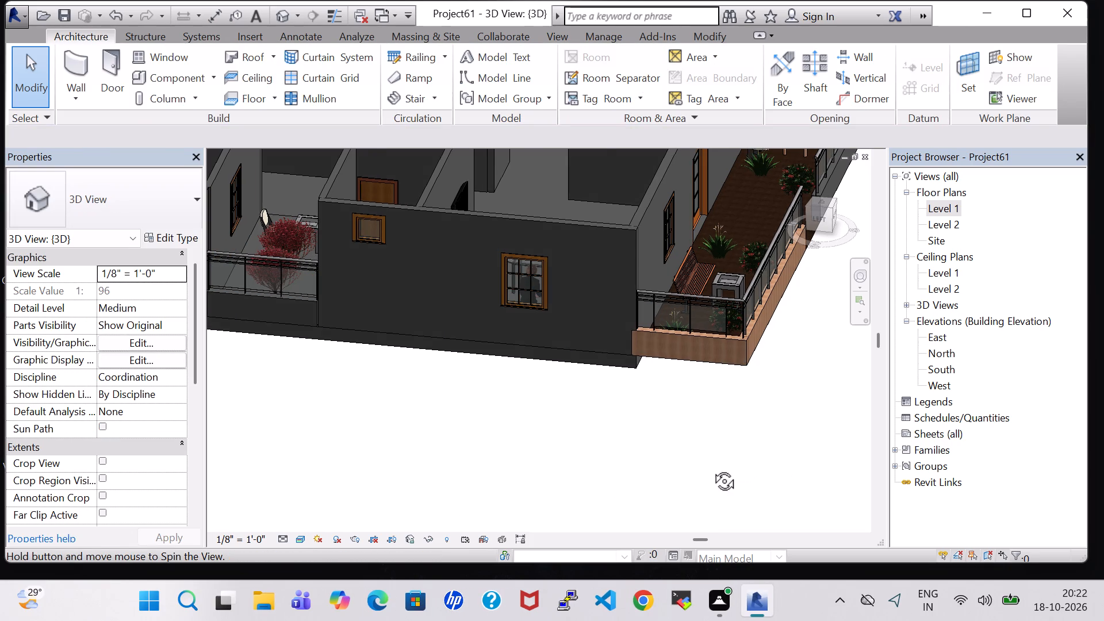
middle_click_drag(711, 468, 706, 469)
middle_click_drag(650, 474, 631, 476, "shift")
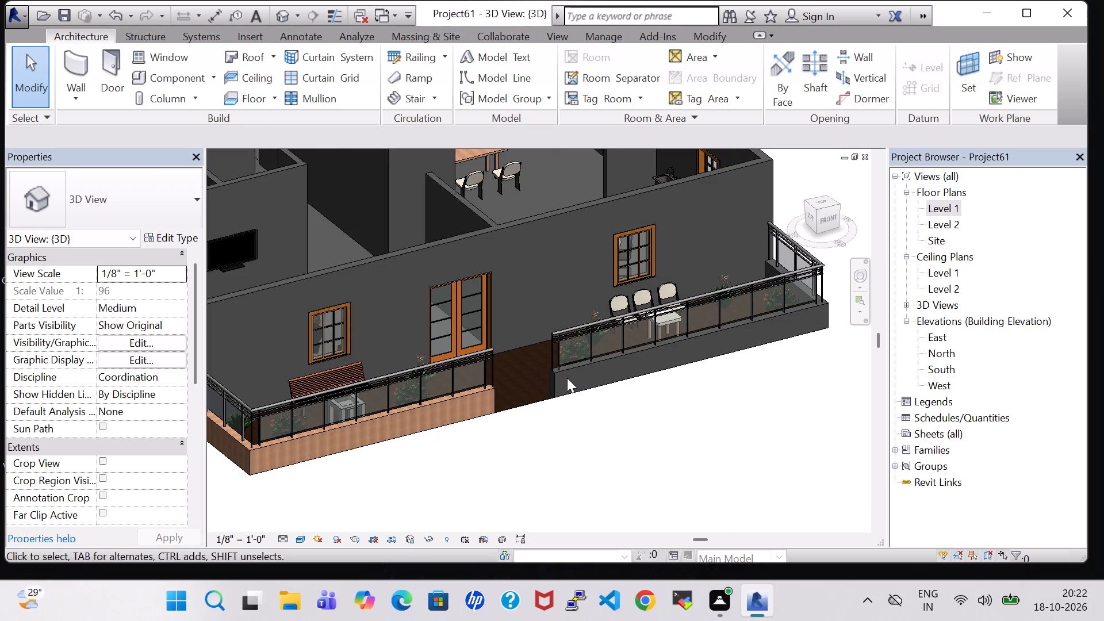
left_click(558, 380)
left_click(126, 194)
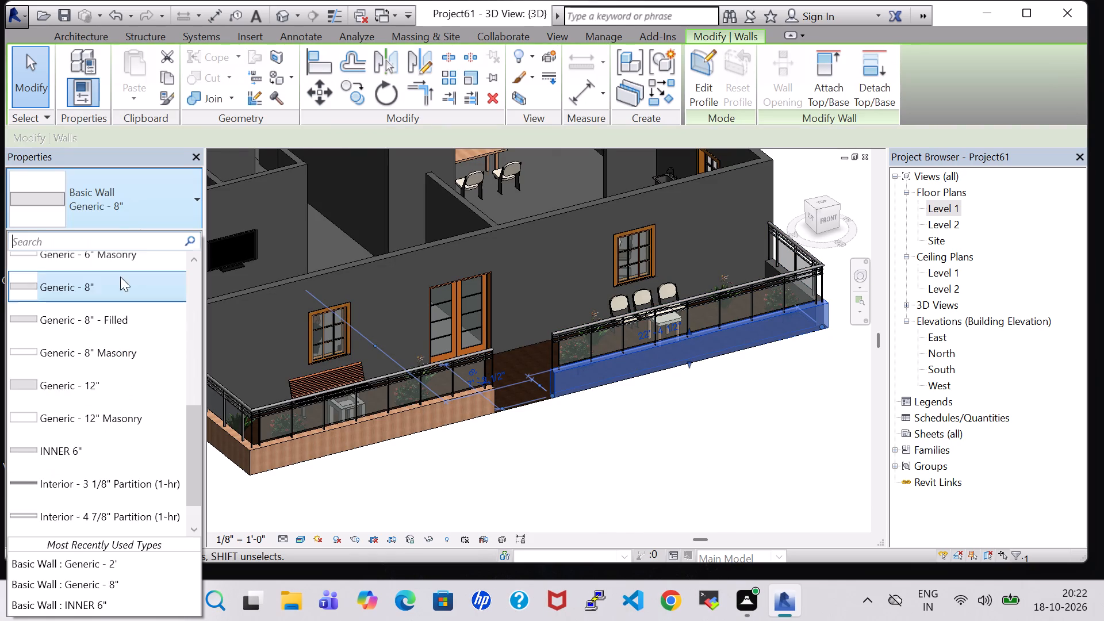
left_click(68, 560)
left_click(665, 454)
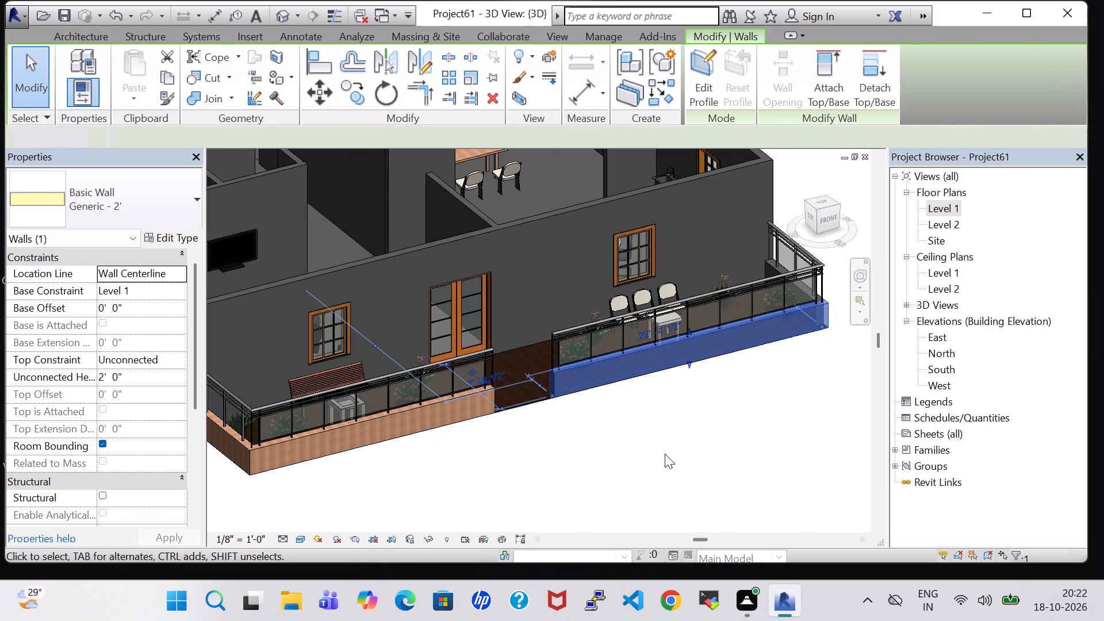
Change the low wall at the east end of the front porch to the Generic - 2' wall type.
scroll(665, 424, "up", 1)
middle_click_drag(665, 424, 539, 445)
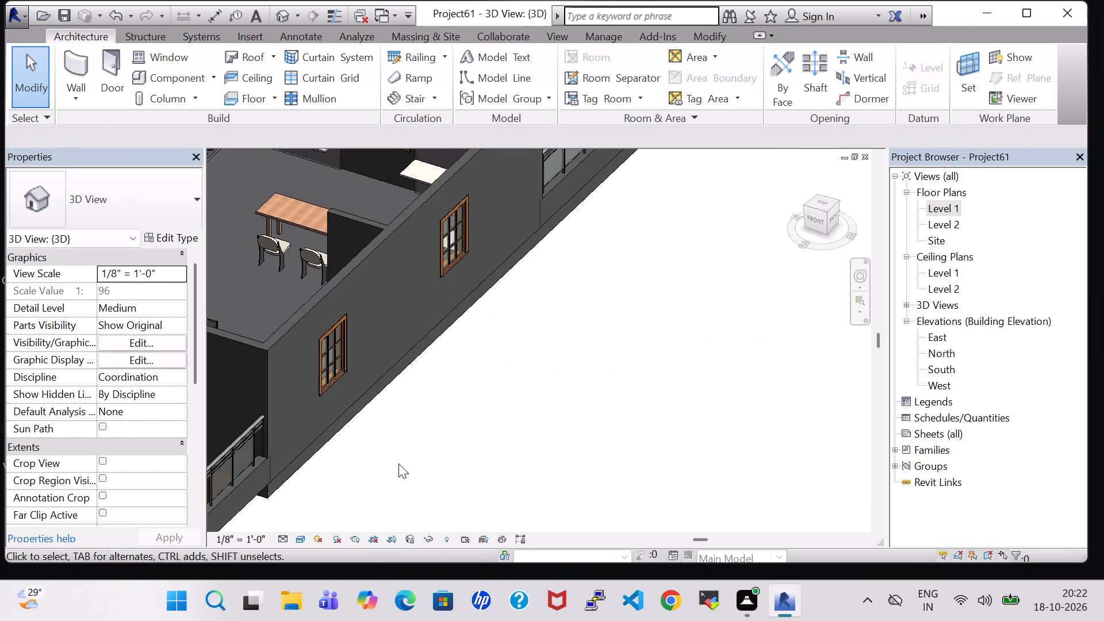
middle_click_drag(398, 463, 479, 331)
left_click(313, 366)
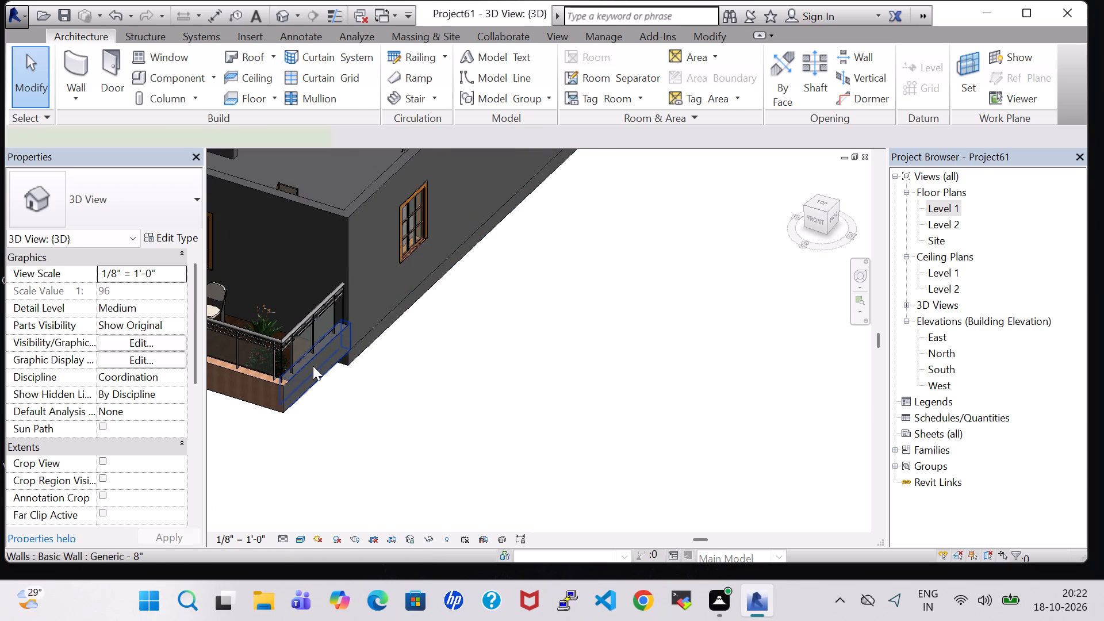
left_click(110, 191)
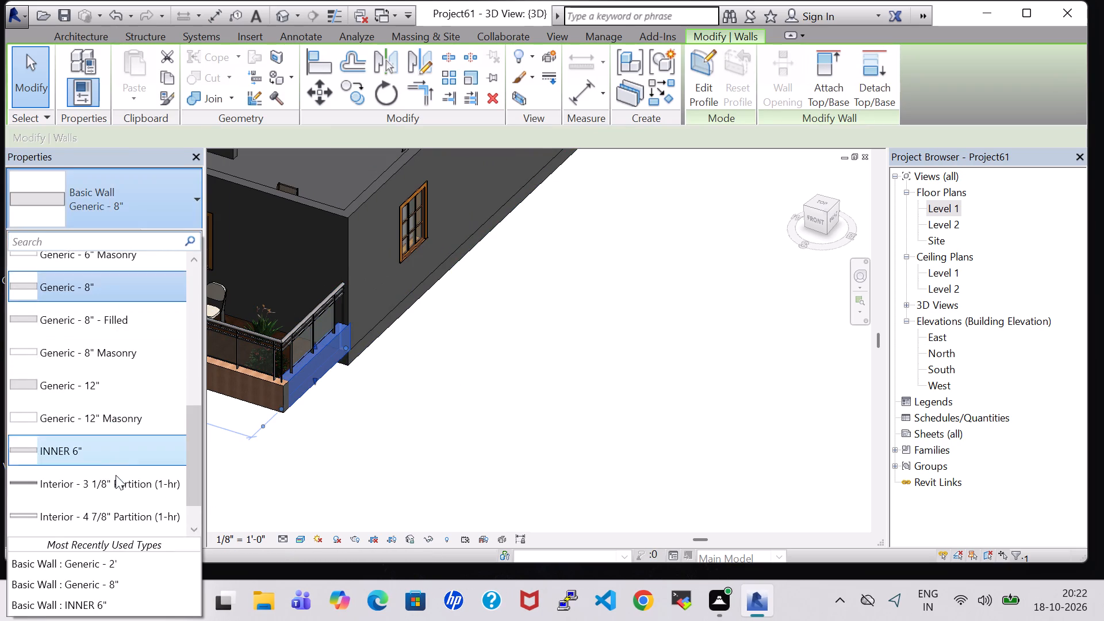
double_click(120, 570)
left_click(435, 427)
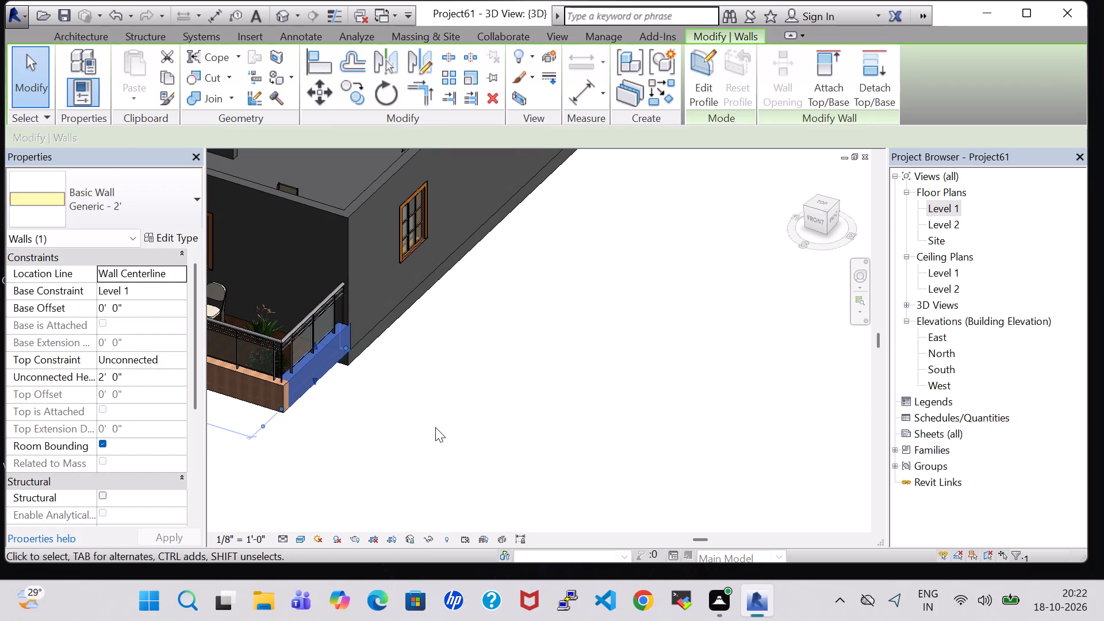
left_click(432, 427)
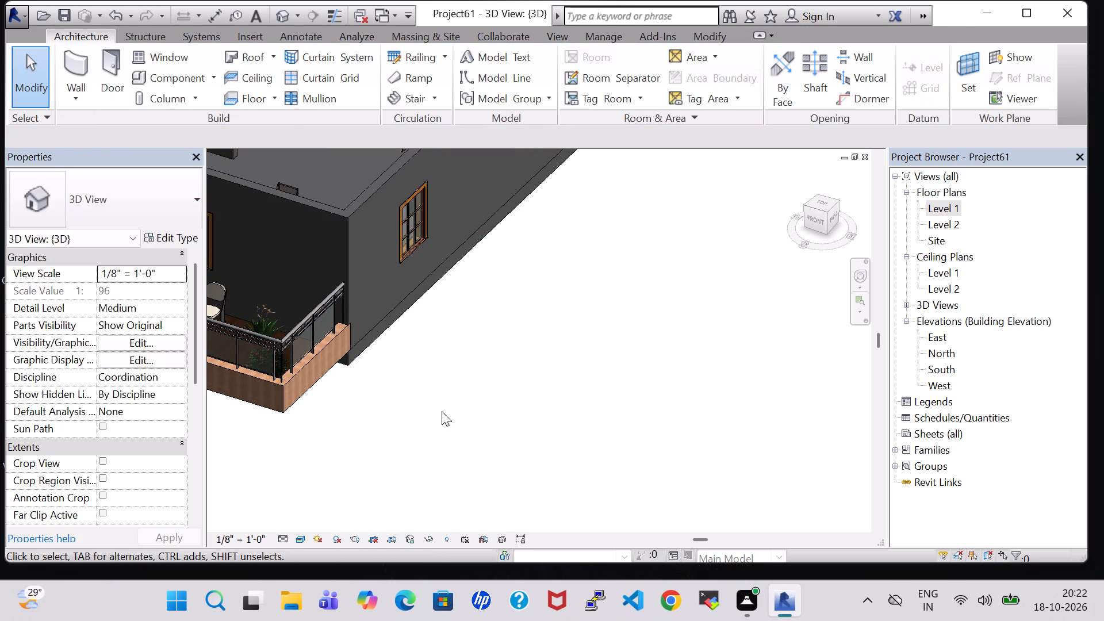
Change the low wall below the railing of the east side patio behind the kitchen to the Generic - 2' type.
middle_click_drag(487, 328, 458, 525)
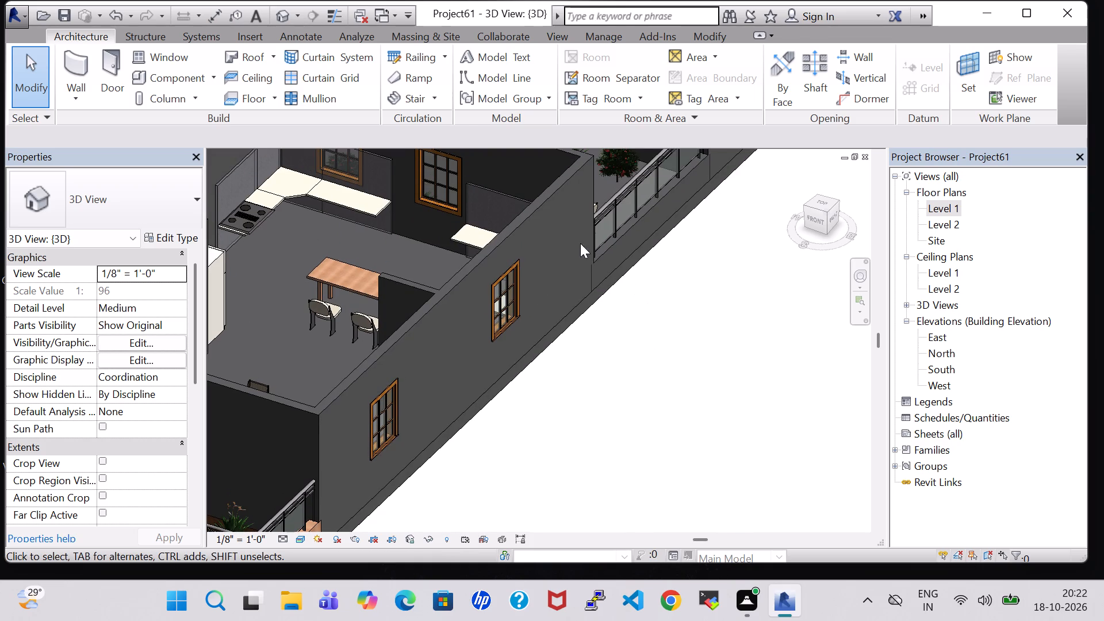
left_click(605, 250)
left_click(151, 220)
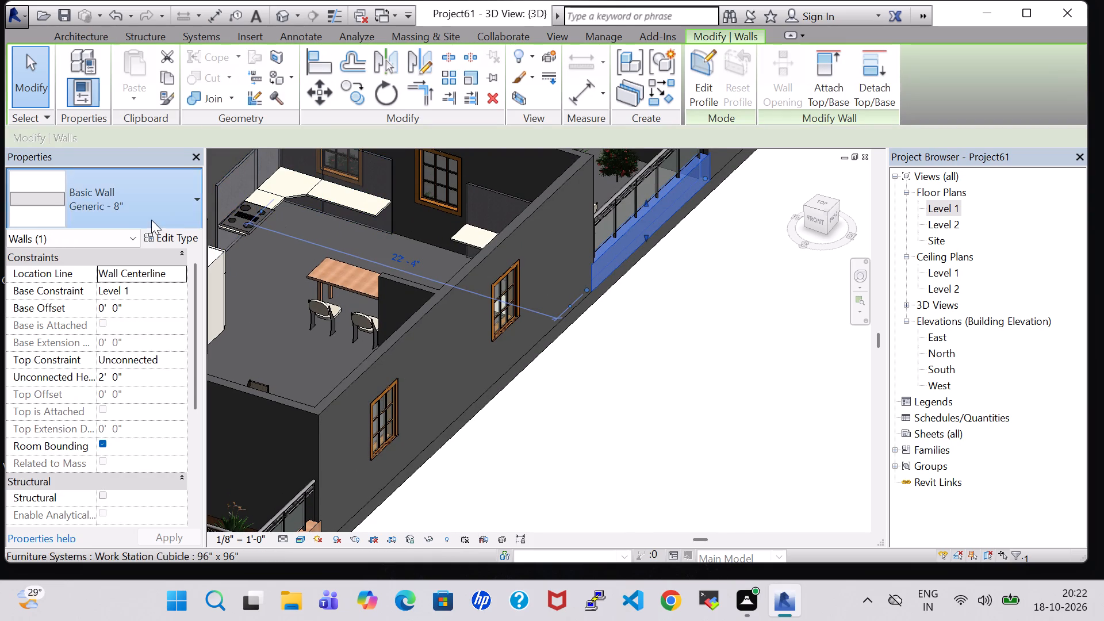
left_click(105, 574)
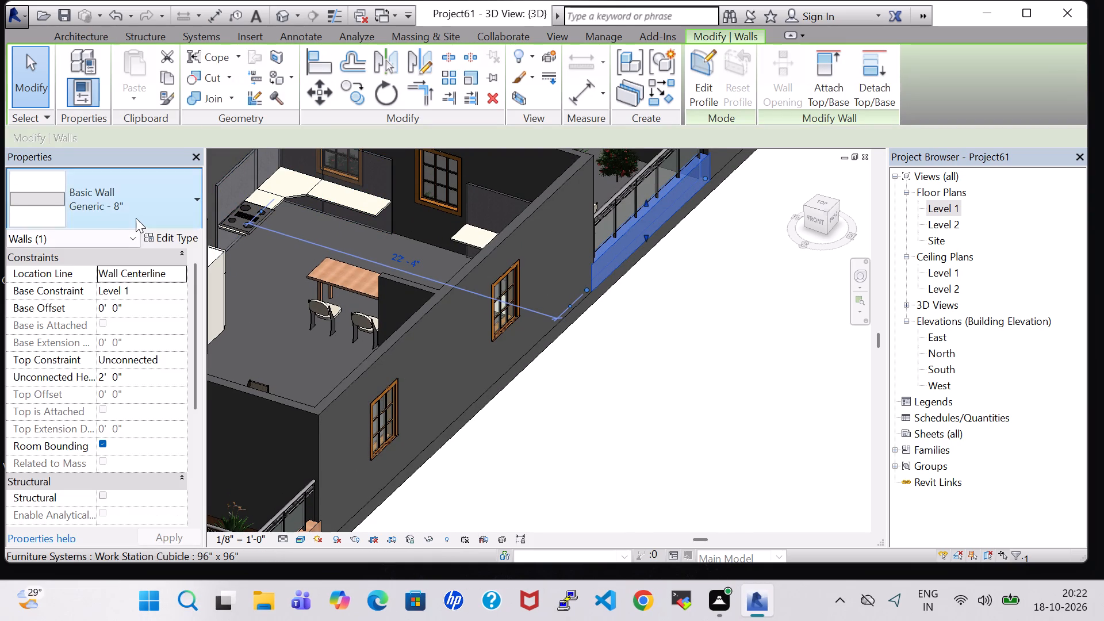
left_click(136, 218)
left_click(125, 561)
left_click(781, 253)
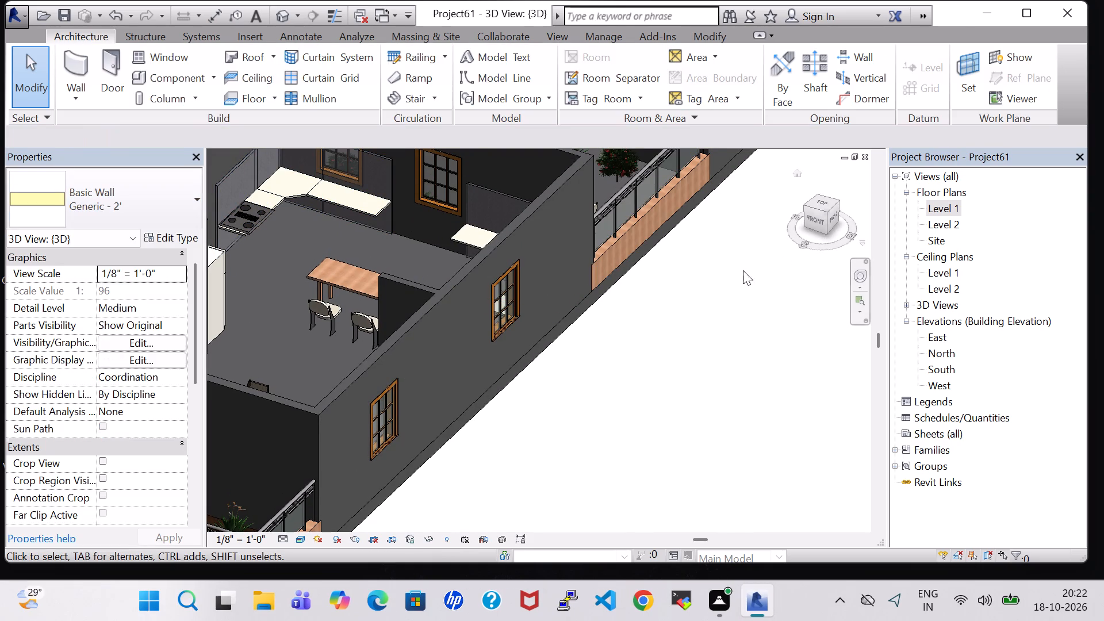
Change the low wall below the railing of the west side patio with the red shrubs to the Generic - 2' type.
middle_click_drag(726, 293, 503, 385, "shift")
middle_click_drag(525, 500, 464, 194)
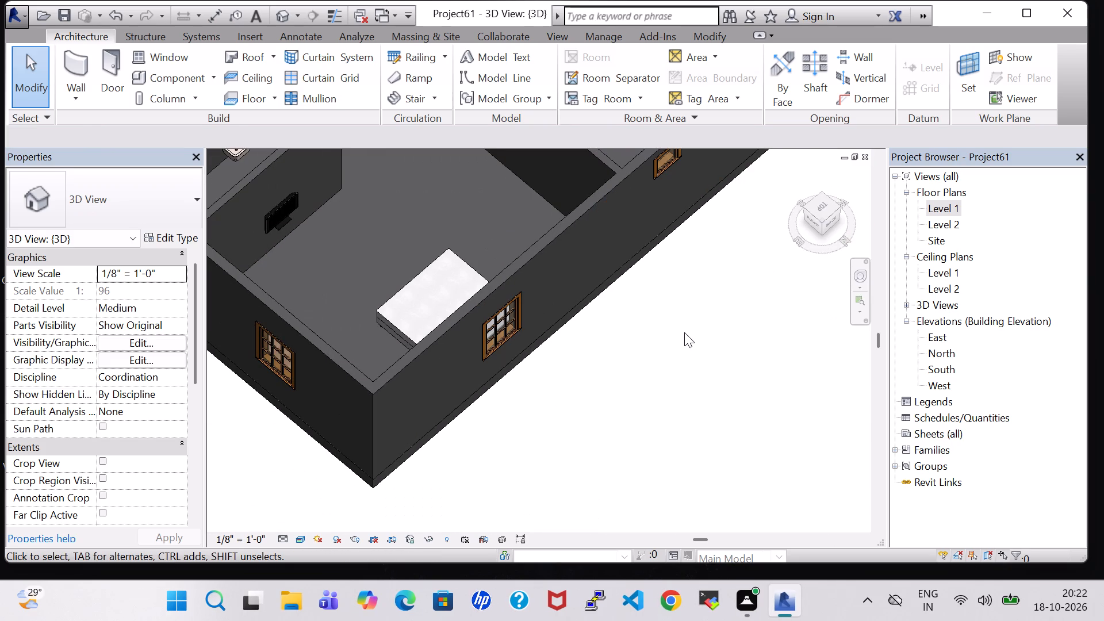
middle_click_drag(684, 332, 553, 359, "shift")
middle_click_drag(550, 356, 454, 361)
scroll(466, 259, "up", 1)
middle_click_drag(466, 256, 466, 522)
scroll(466, 470, "down", 1)
left_click(442, 383)
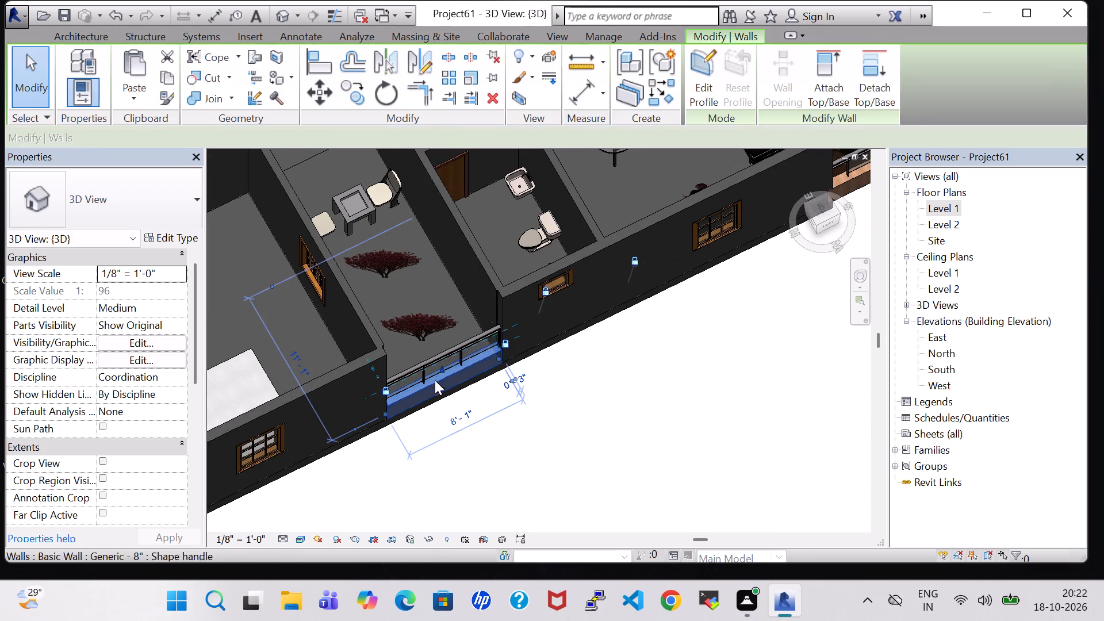
left_click(96, 207)
left_click(130, 564)
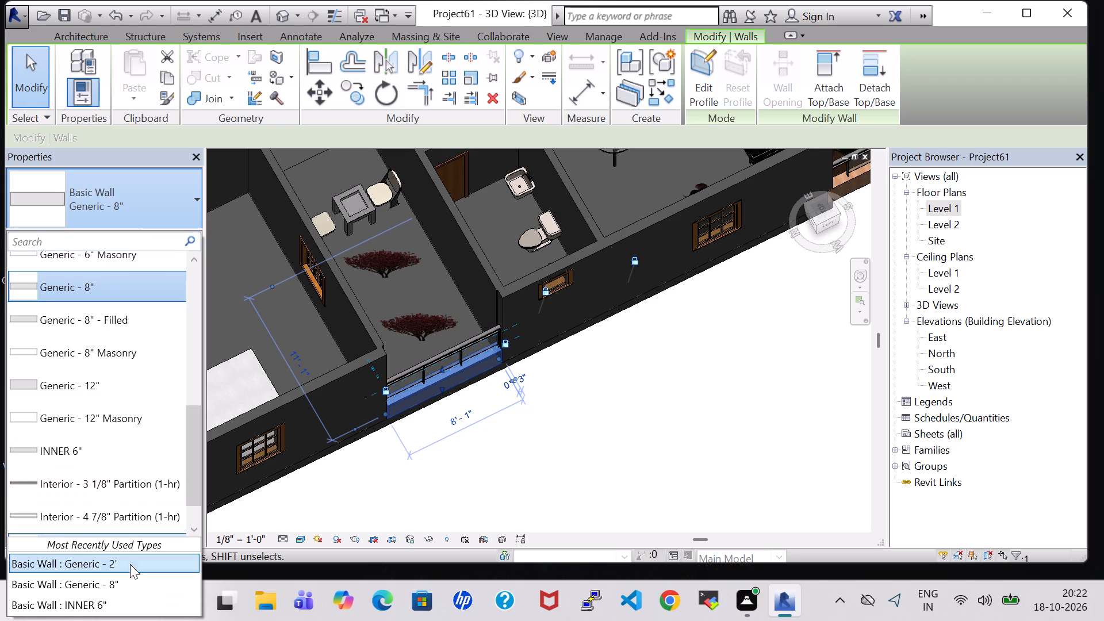
left_click(630, 456)
Examine the low walls and outer walls around the west, back and east sides of the house in 3D.
middle_click_drag(518, 513, 514, 430, "shift")
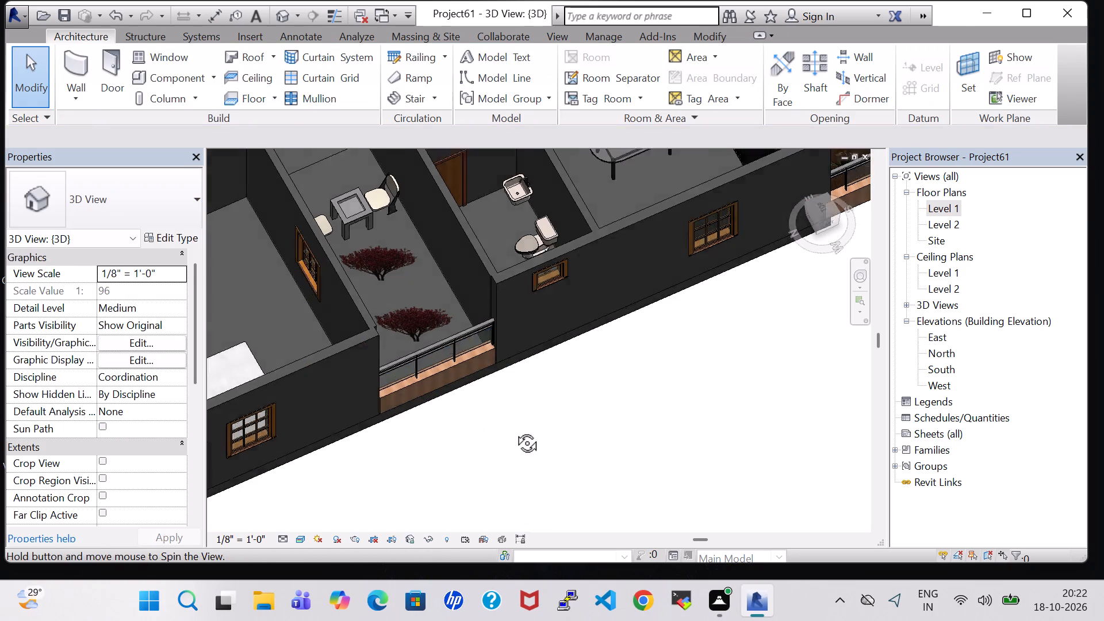
middle_click_drag(514, 430, 513, 407, "shift")
middle_click_drag(474, 412, 478, 402, "shift")
middle_click_drag(453, 399, 564, 399)
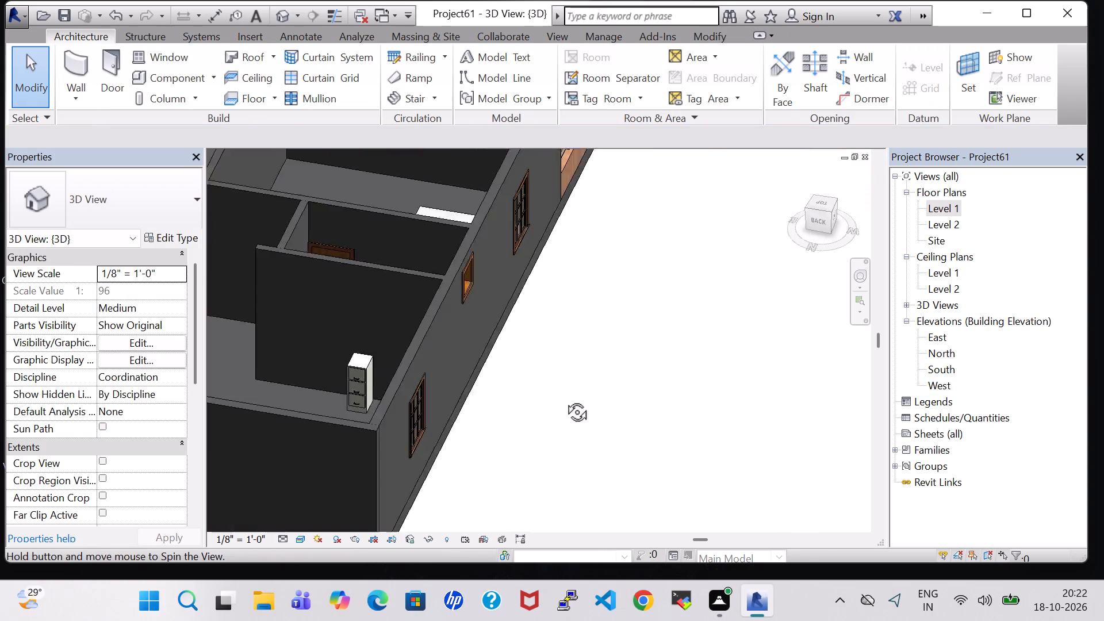
middle_click_drag(564, 399, 580, 400)
scroll(591, 400, "up", 1)
scroll(591, 400, "down", 5)
middle_click_drag(601, 401, 783, 405)
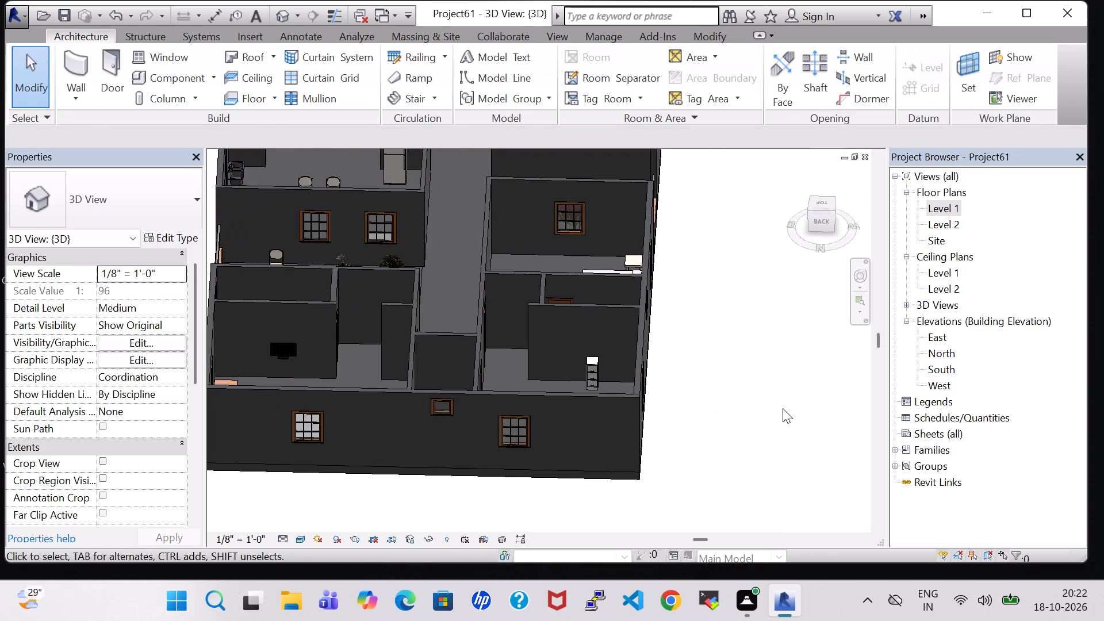
middle_click_drag(248, 379, 364, 390, "shift")
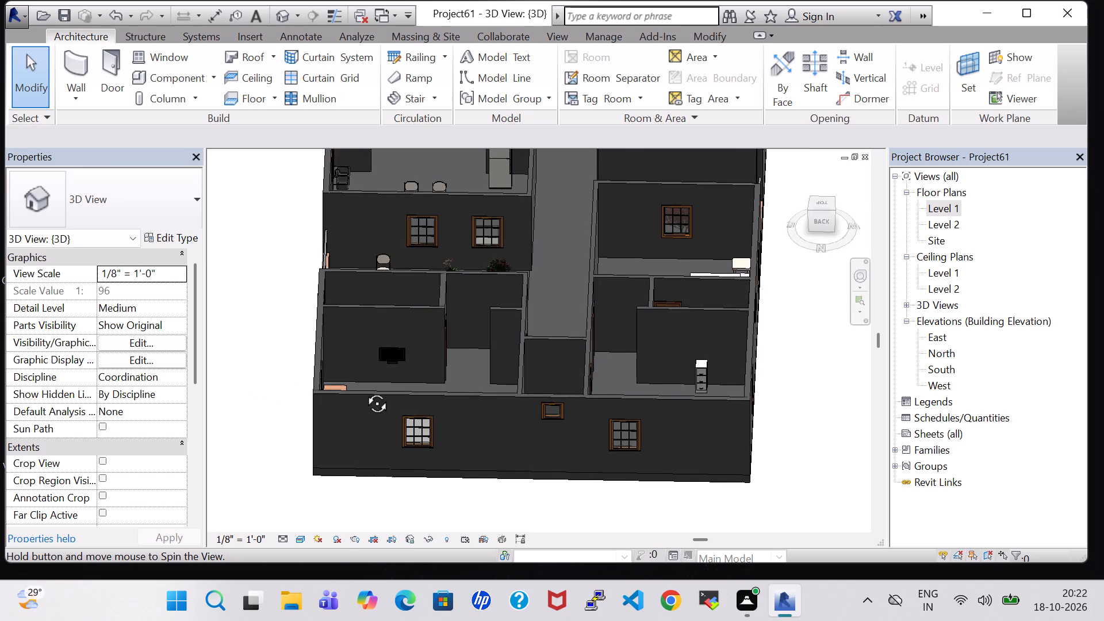
middle_click_drag(364, 390, 481, 419, "shift")
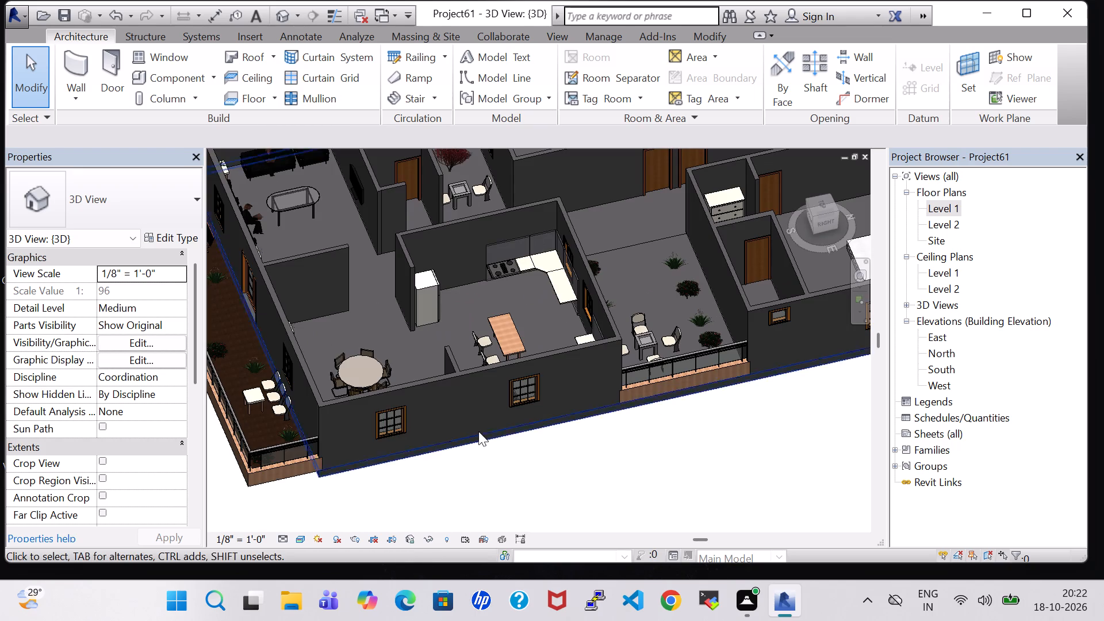
Assign the Brick, Common material to the structure layer of the outer walls' Generic - 8" type.
left_click(476, 379)
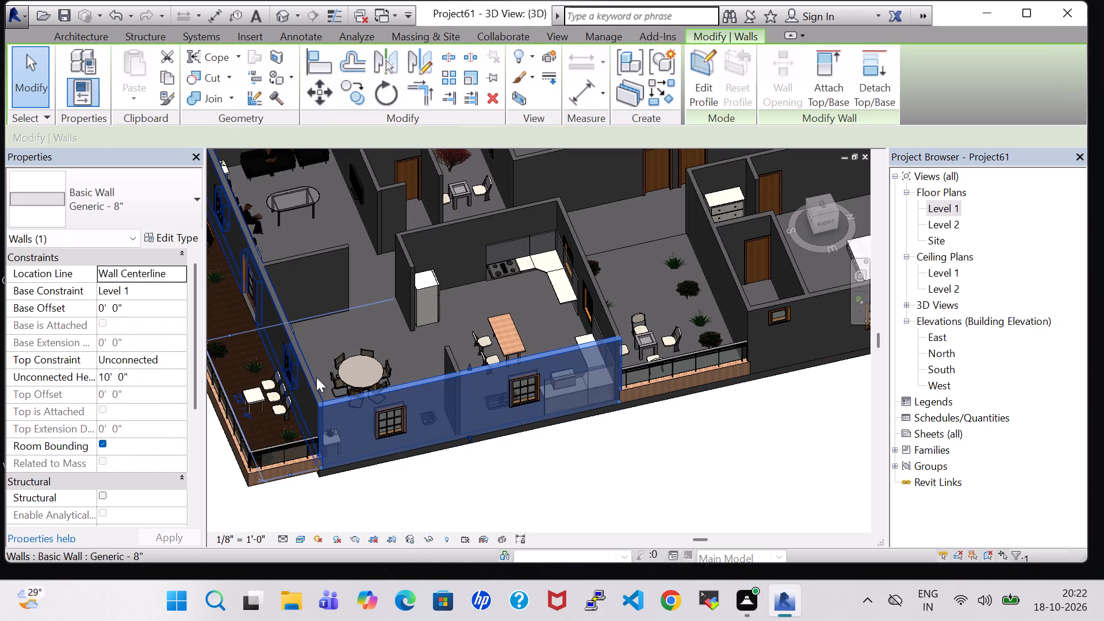
left_click(170, 241)
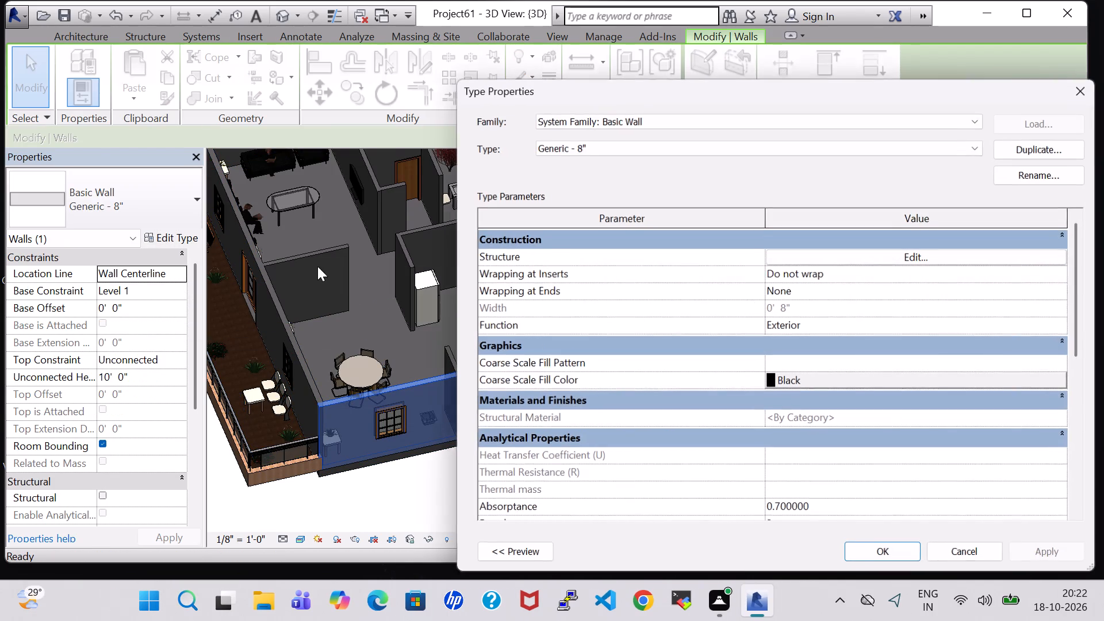
left_click(911, 258)
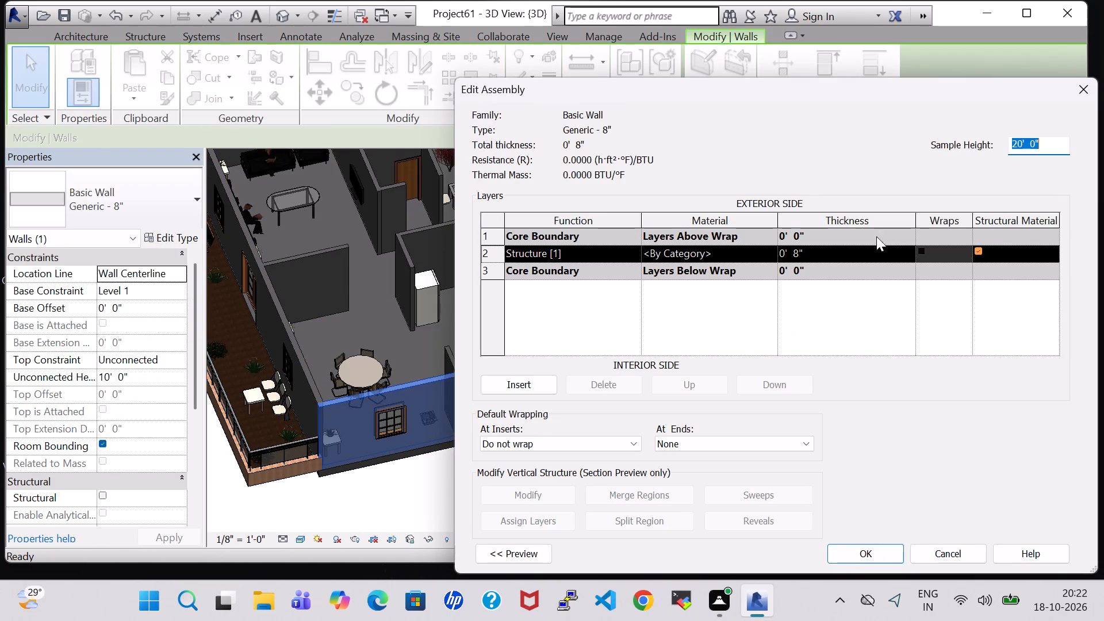
left_click(770, 249)
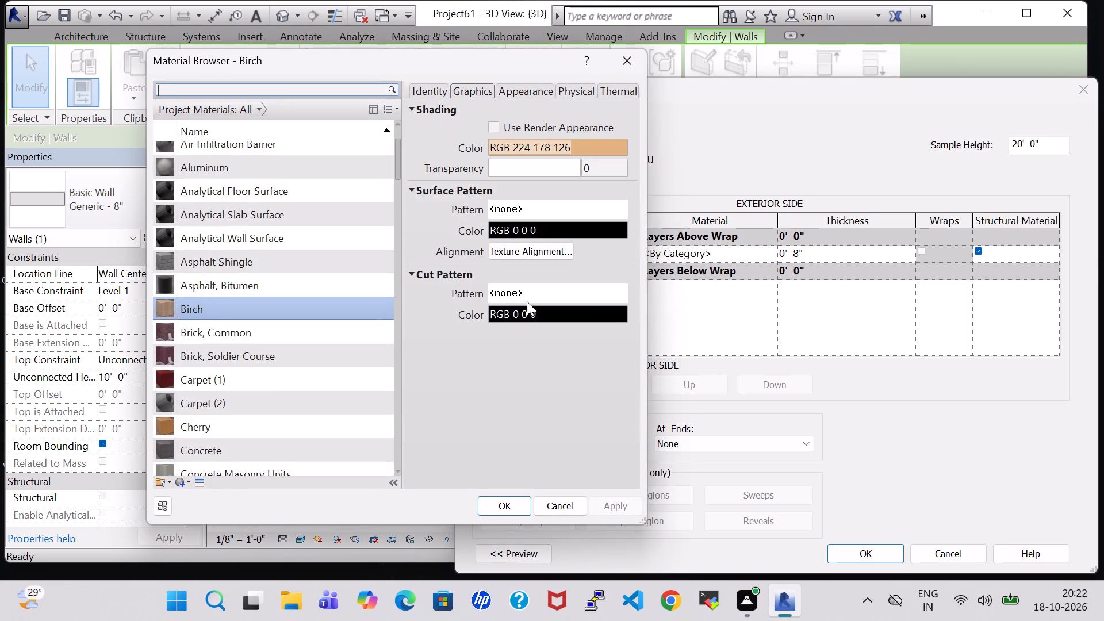
left_click(302, 340)
left_click(506, 507)
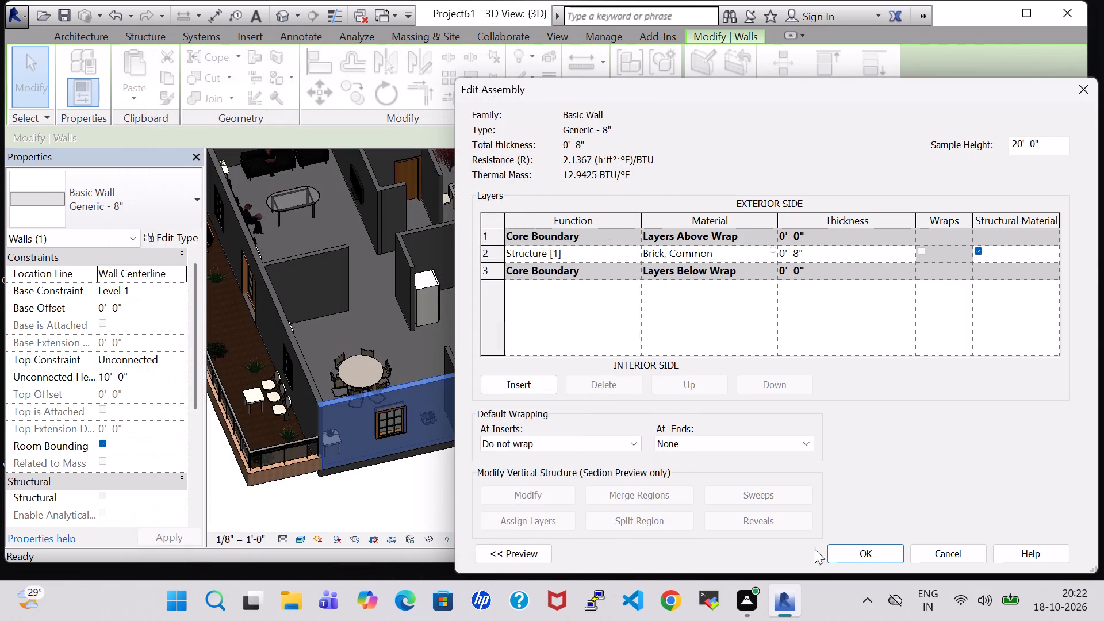
left_click(864, 549)
left_click(864, 549)
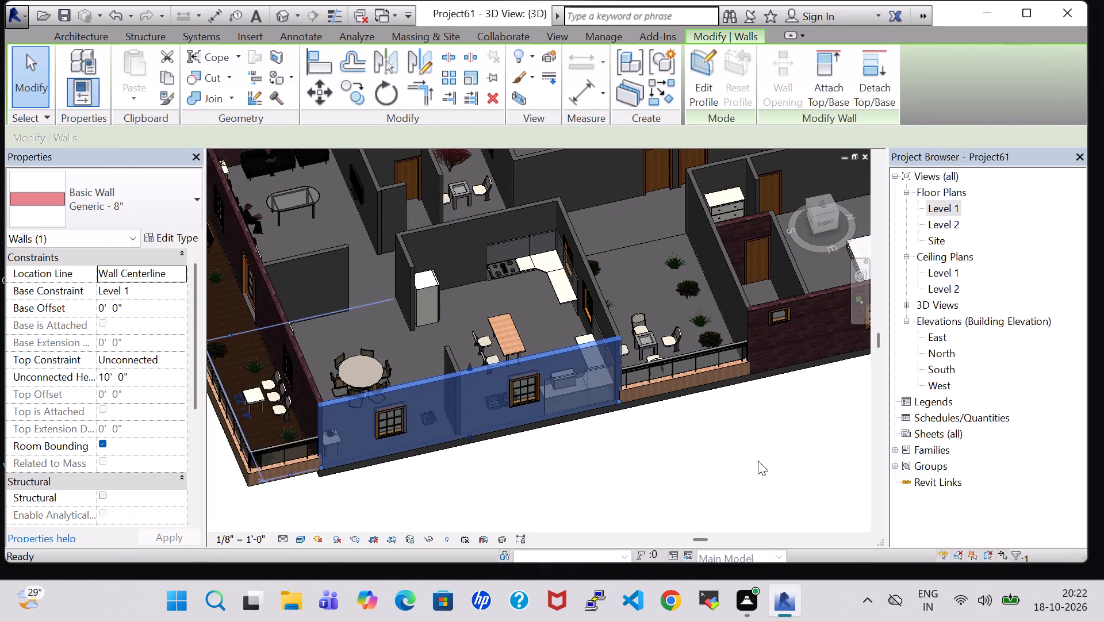
left_click(757, 461)
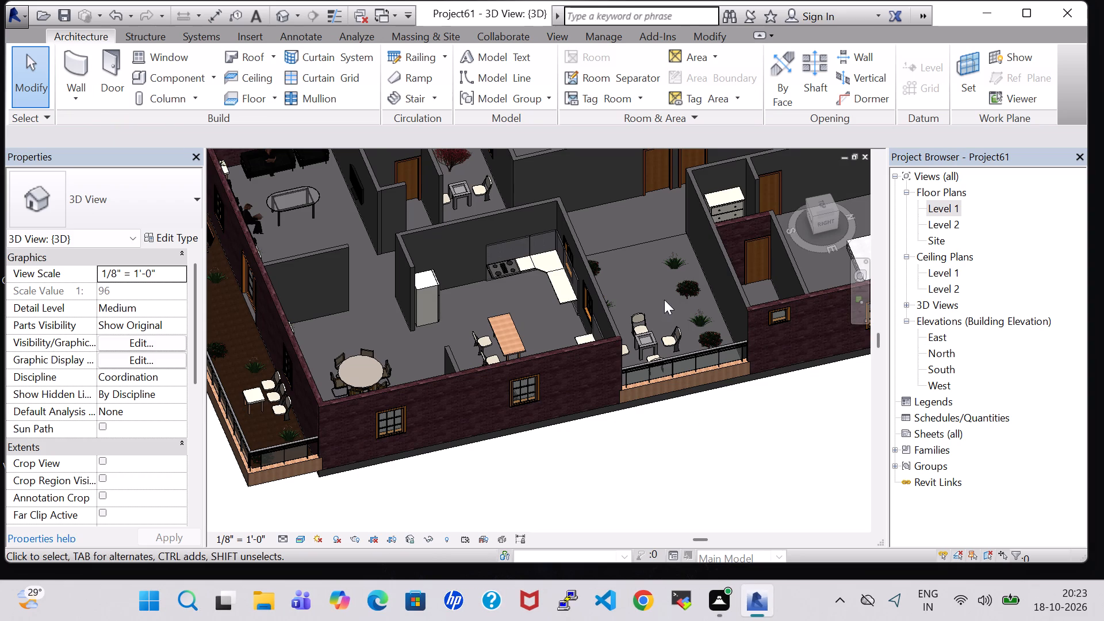
Assign the Brick, Common material to the structure layer of the inner walls' INNER 6" type.
middle_click_drag(664, 300, 689, 396)
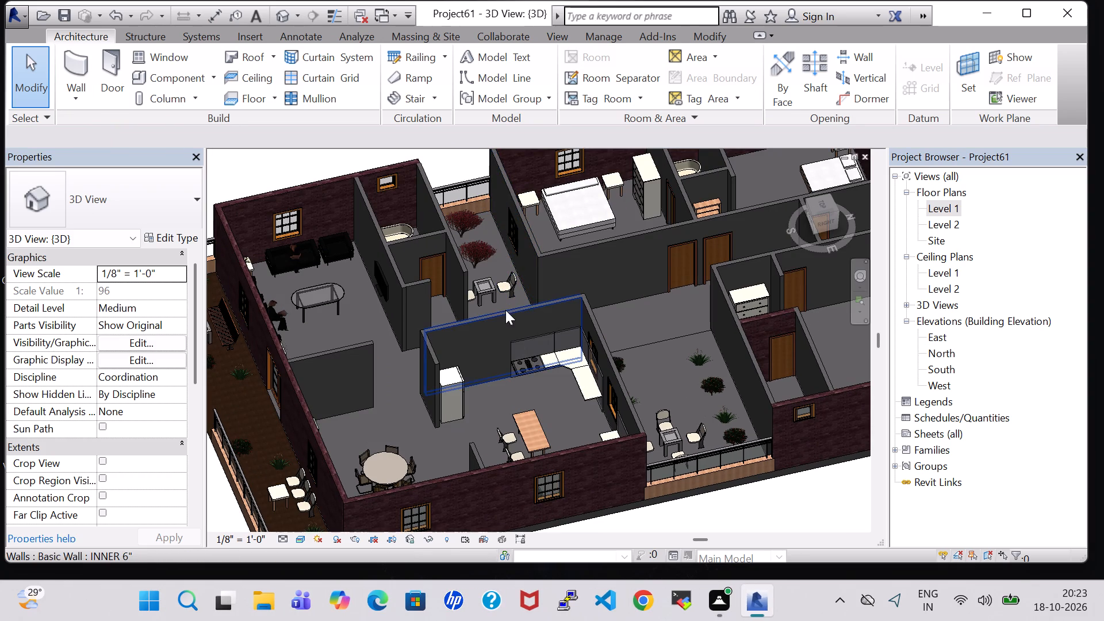
left_click(505, 315)
left_click(167, 233)
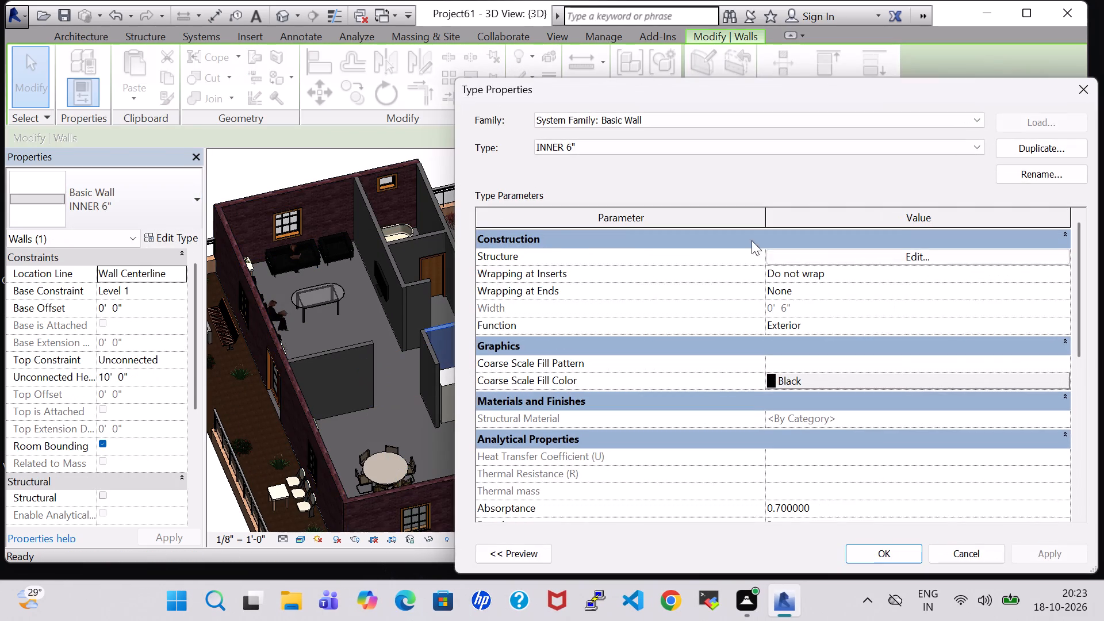
left_click(931, 254)
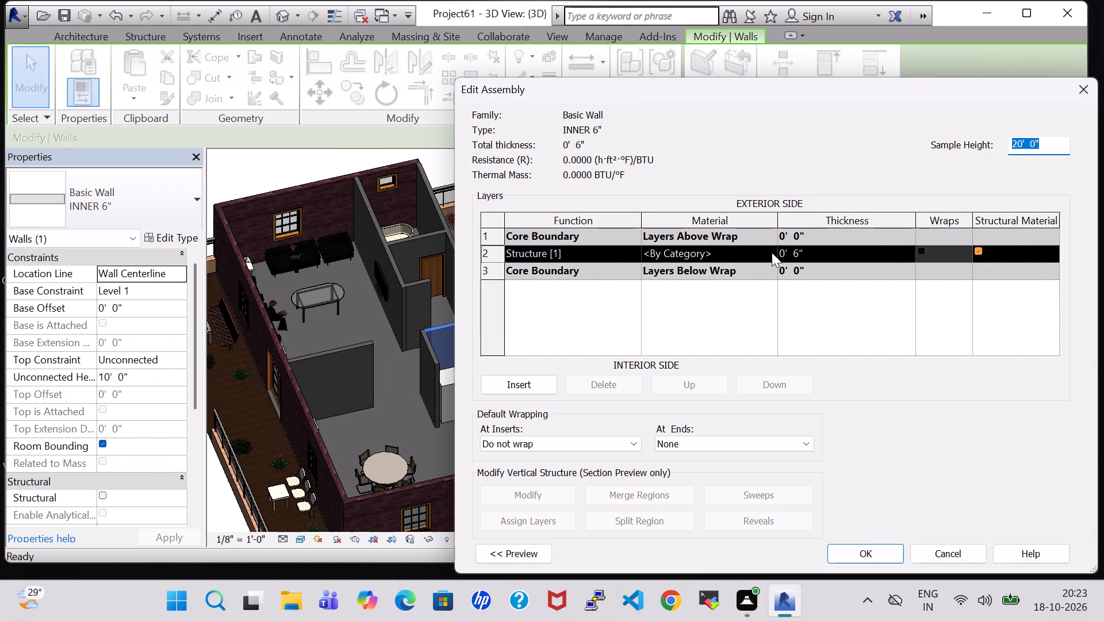
left_click(766, 251)
left_click(773, 251)
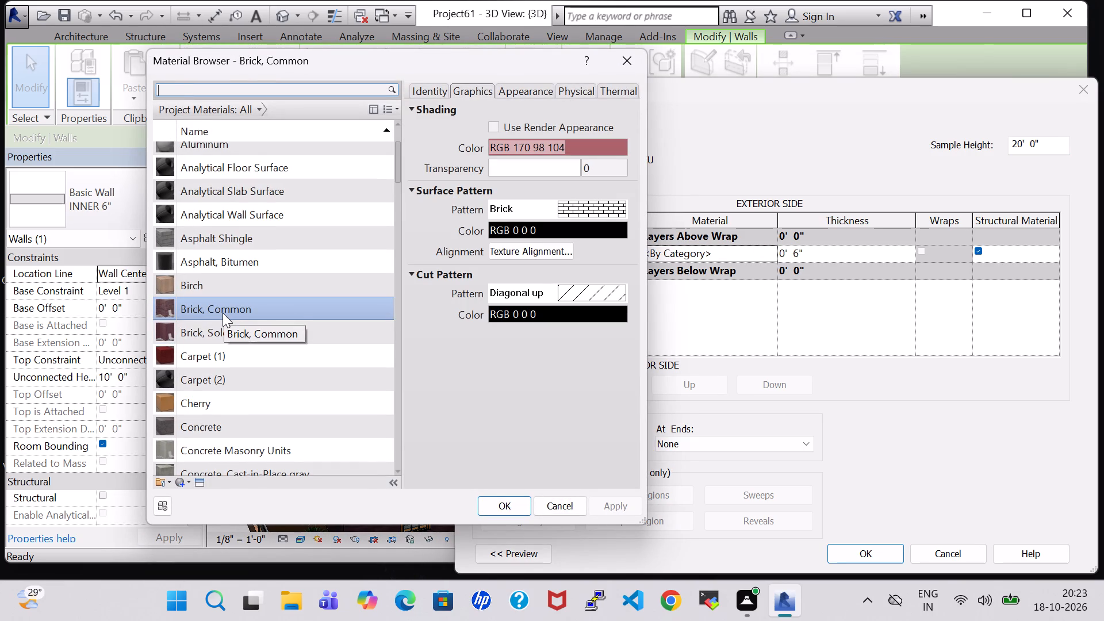
left_click(223, 313)
left_click(492, 501)
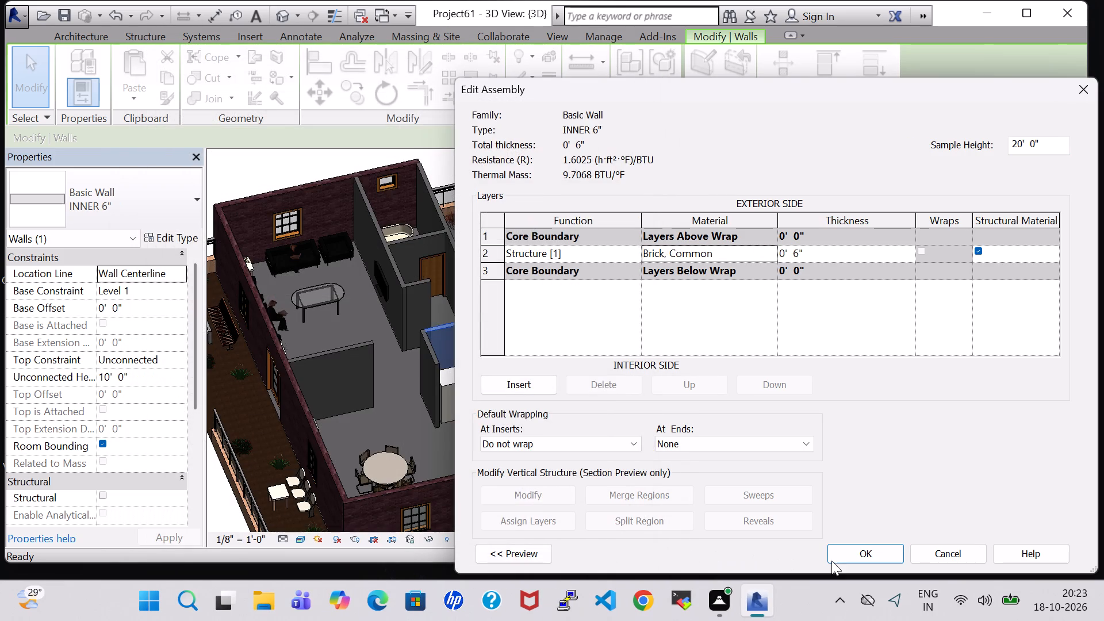
left_click(832, 561)
left_click(860, 550)
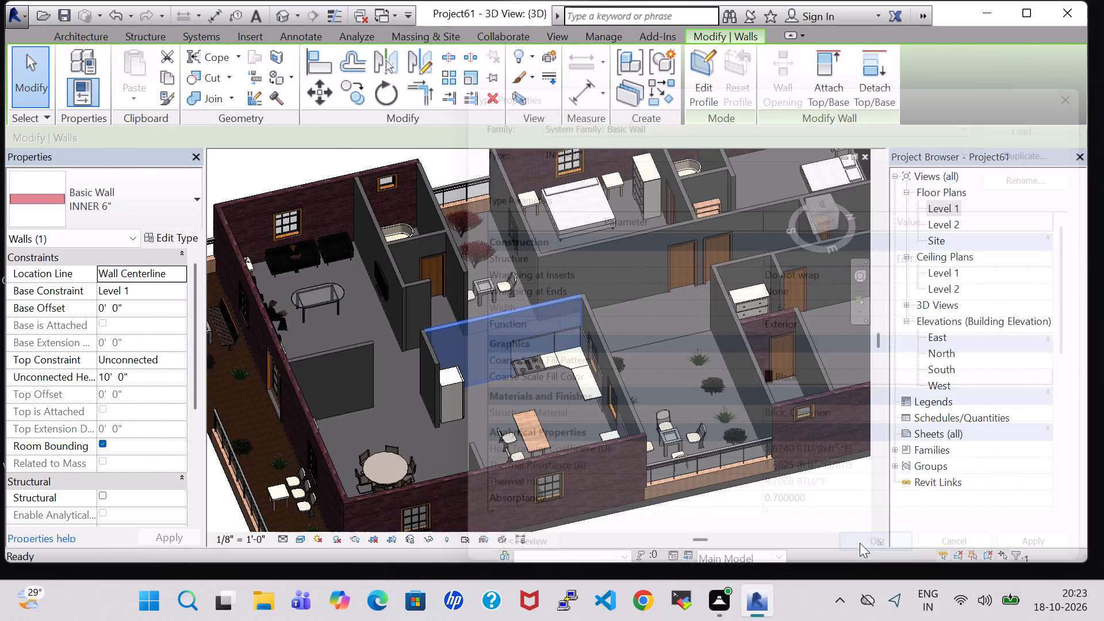
left_click(807, 527)
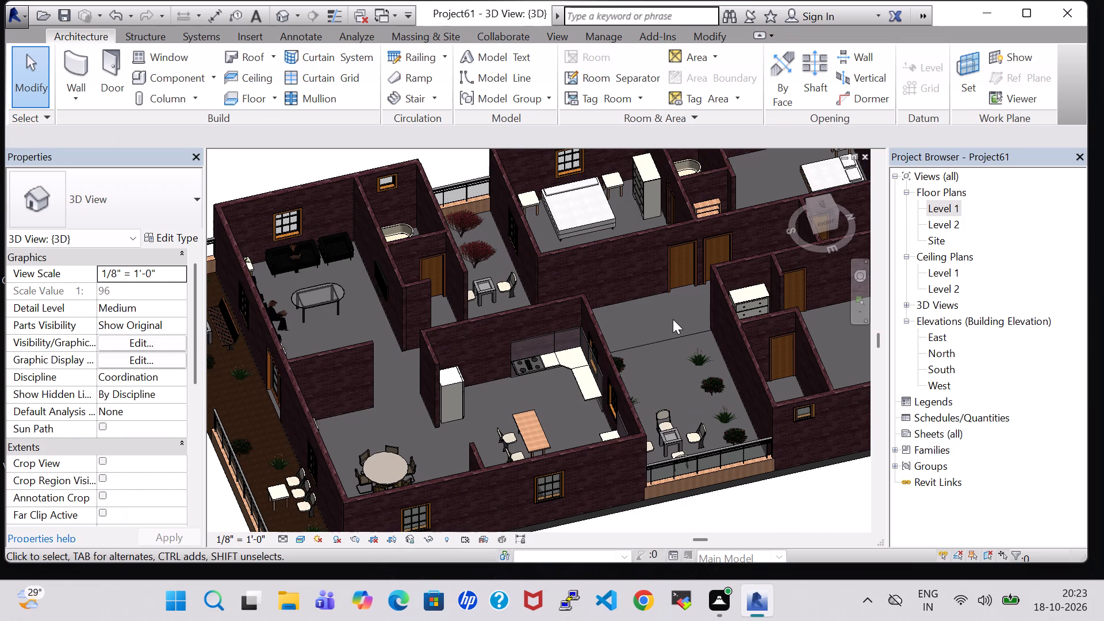
Examine the walls, rooms, porch and patios from the east, front and top in 3D.
middle_click_drag(668, 317, 563, 384)
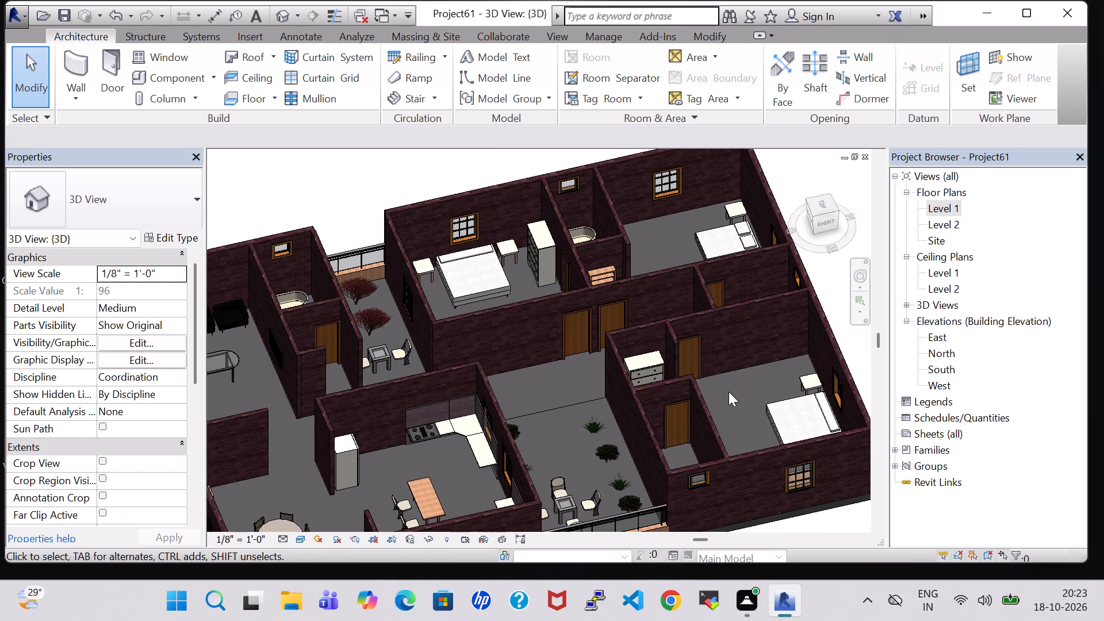
left_click(729, 392)
middle_click_drag(729, 392, 755, 303)
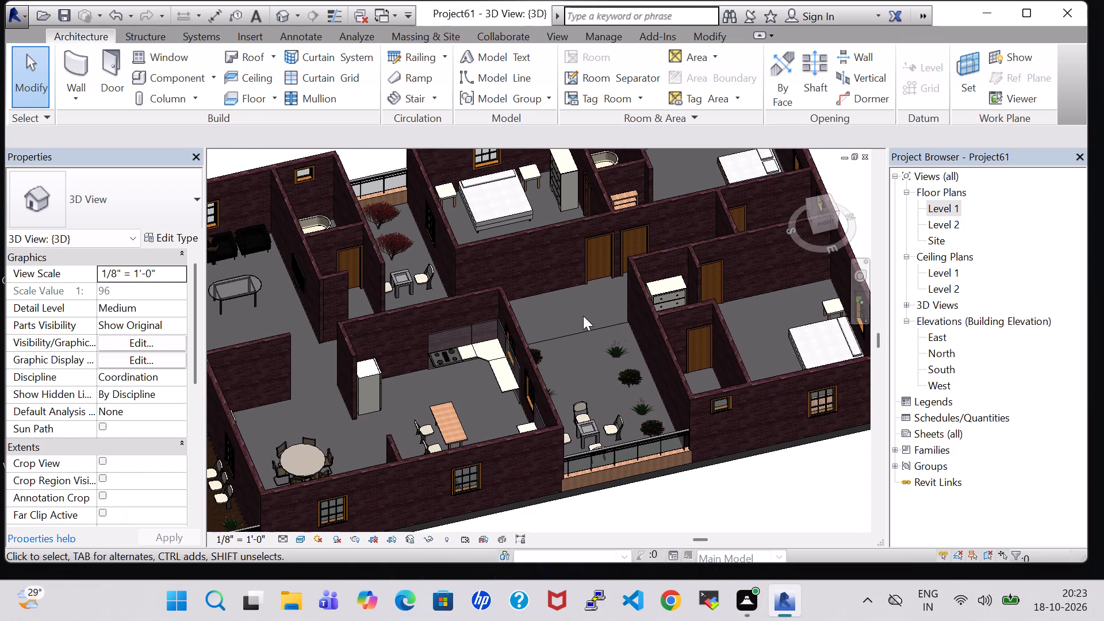
scroll(562, 311, "down", 1)
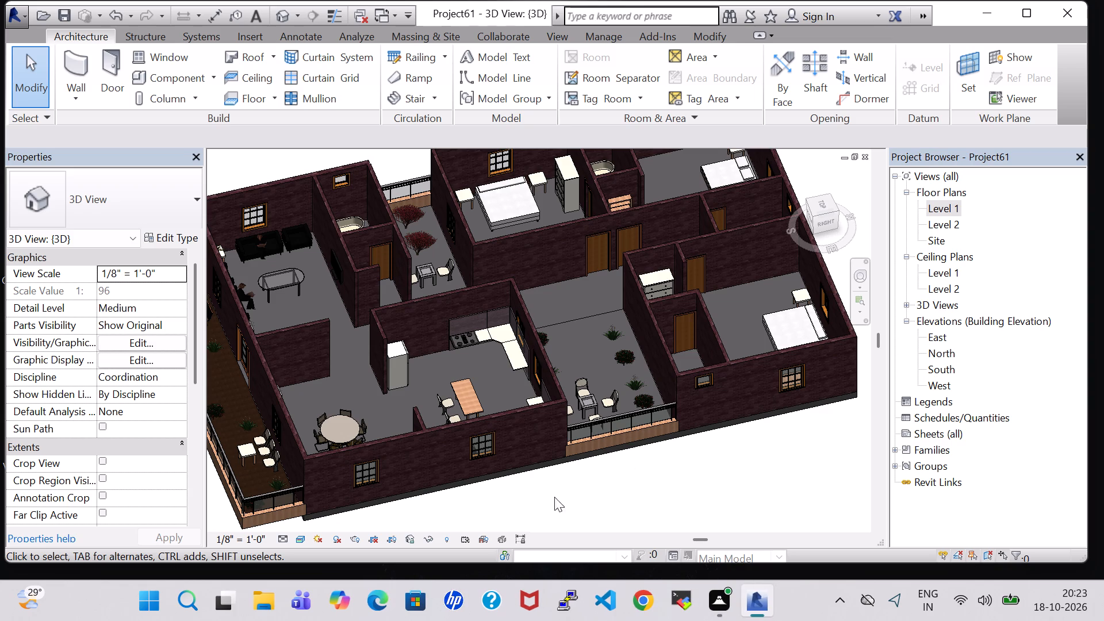
middle_click_drag(551, 496, 616, 480, "shift")
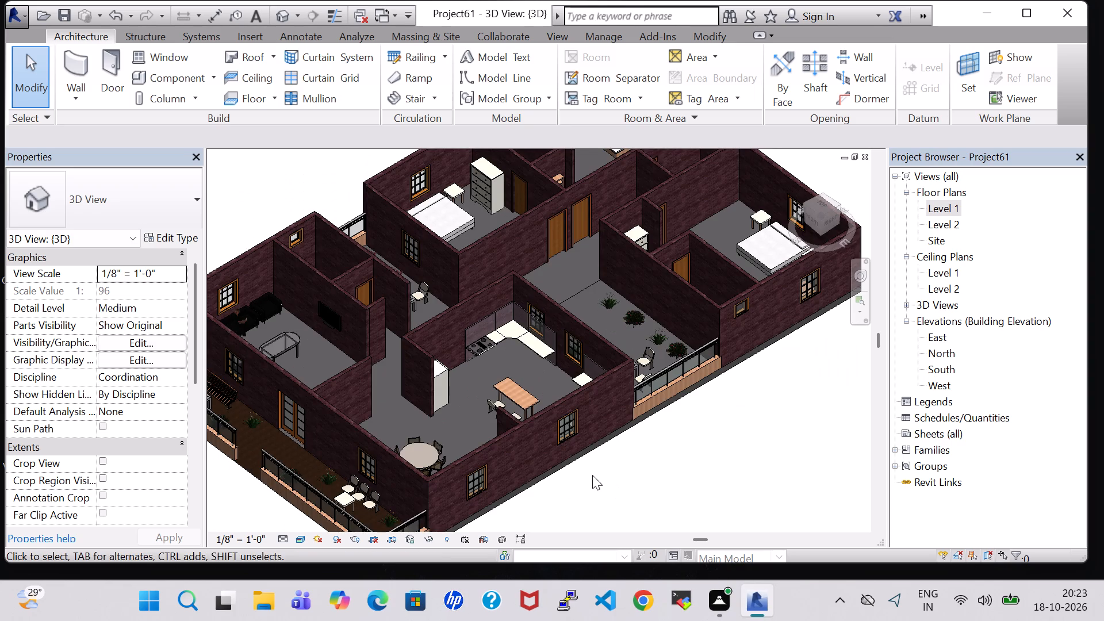
middle_click_drag(592, 475, 629, 480, "shift")
scroll(633, 436, "up", 1)
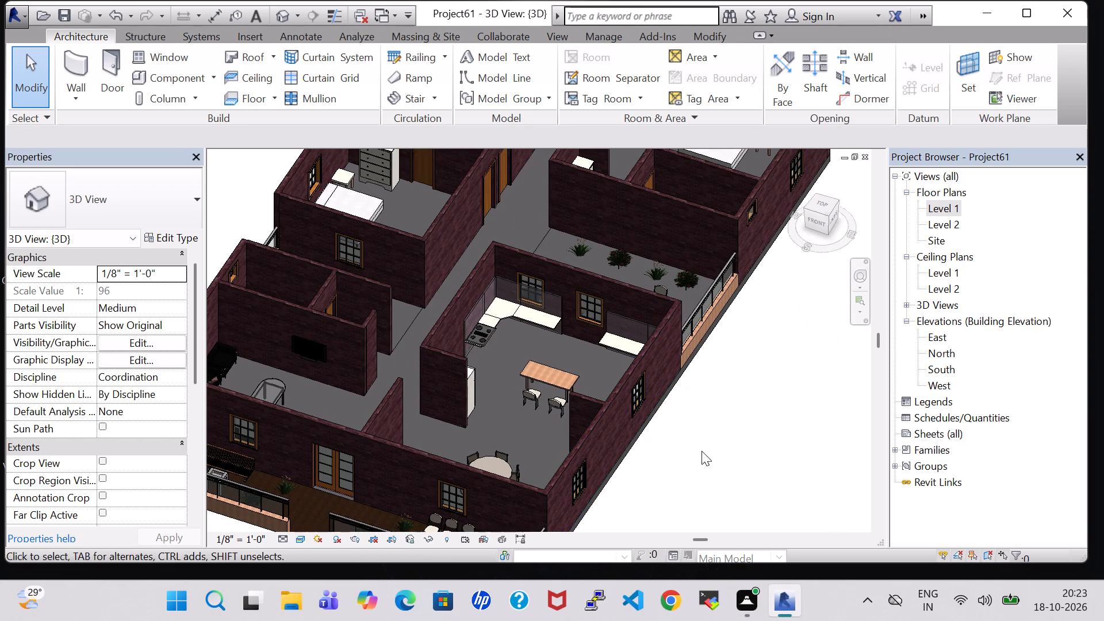
middle_click_drag(718, 452, 746, 393, "shift")
scroll(705, 430, "up", 2)
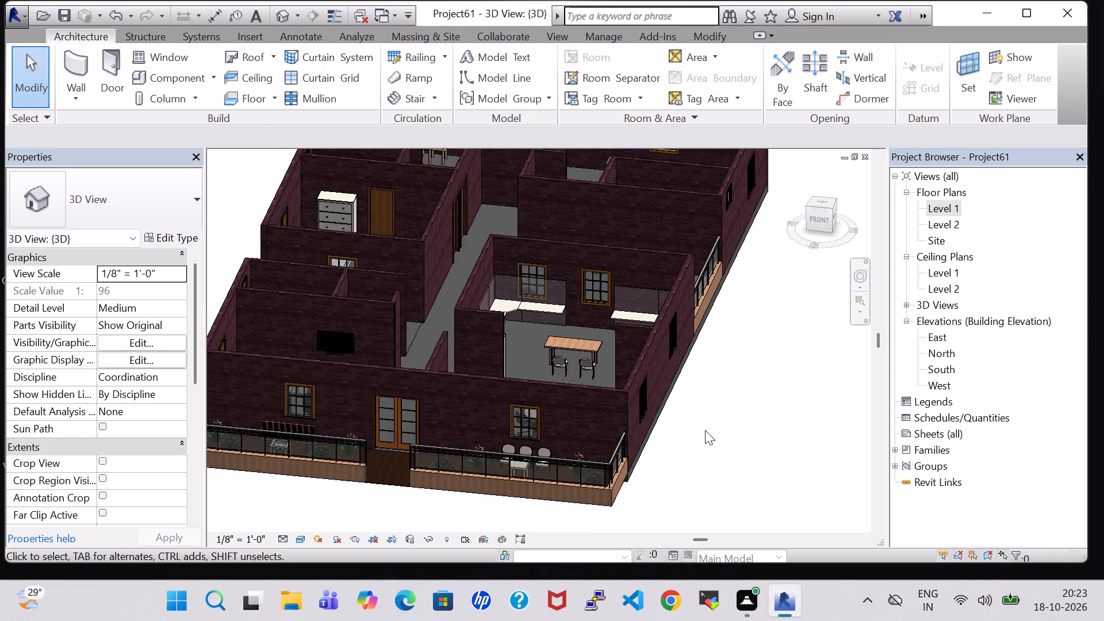
scroll(705, 430, "up", 1)
middle_click_drag(705, 430, 813, 429)
scroll(813, 429, "up", 1)
scroll(676, 359, "down", 2)
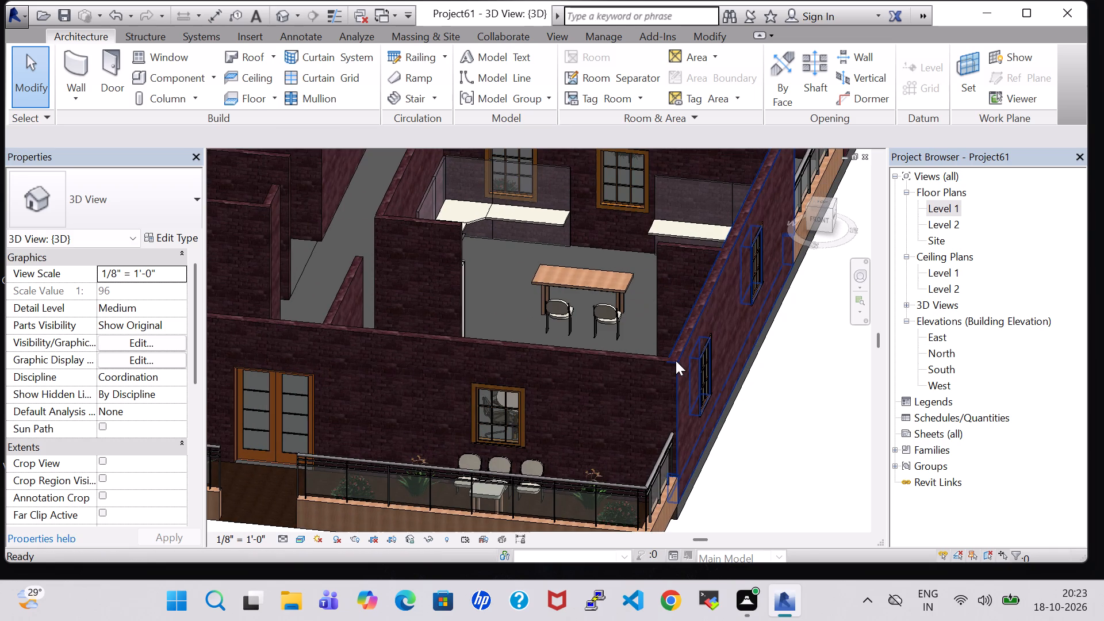
scroll(676, 361, "down", 2)
middle_click_drag(737, 430, 738, 430, "shift")
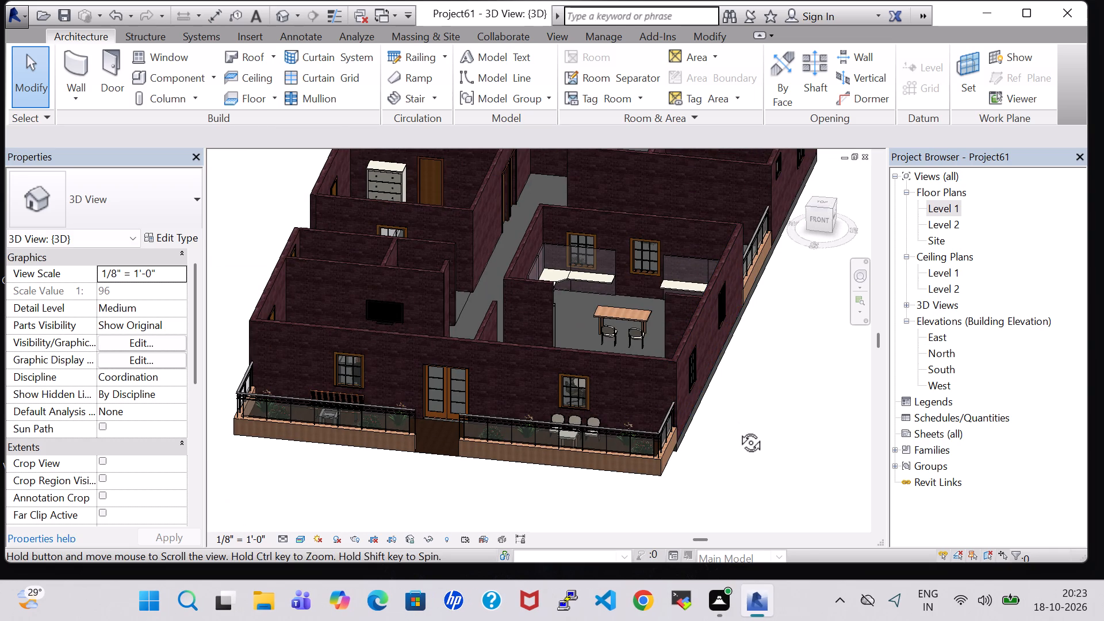
middle_click_drag(738, 430, 776, 430, "shift")
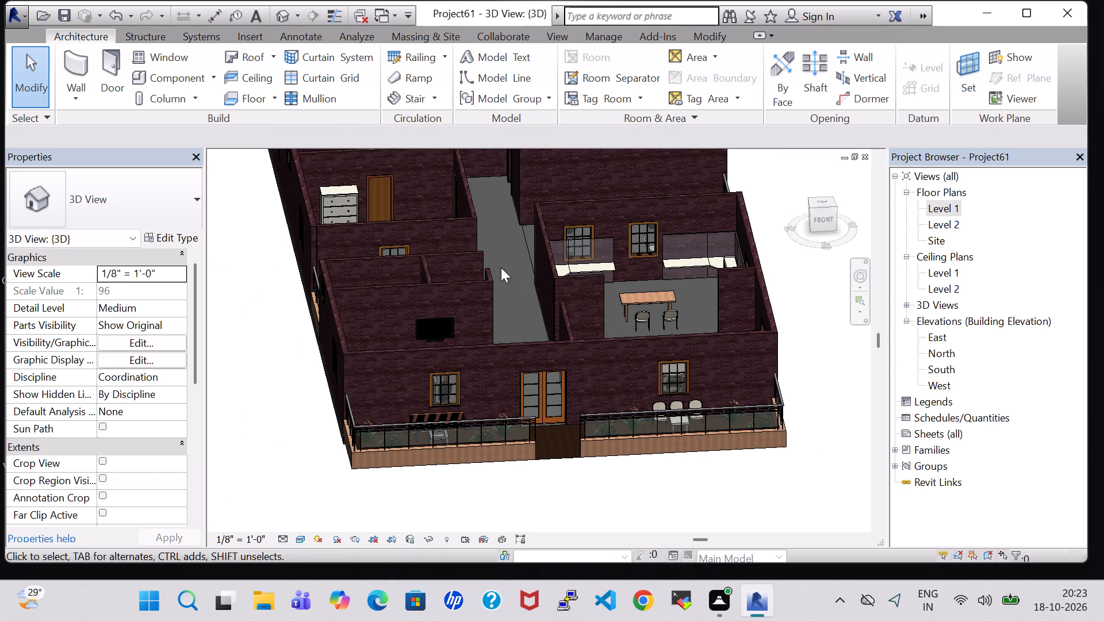
middle_click_drag(510, 240, 497, 390, "shift")
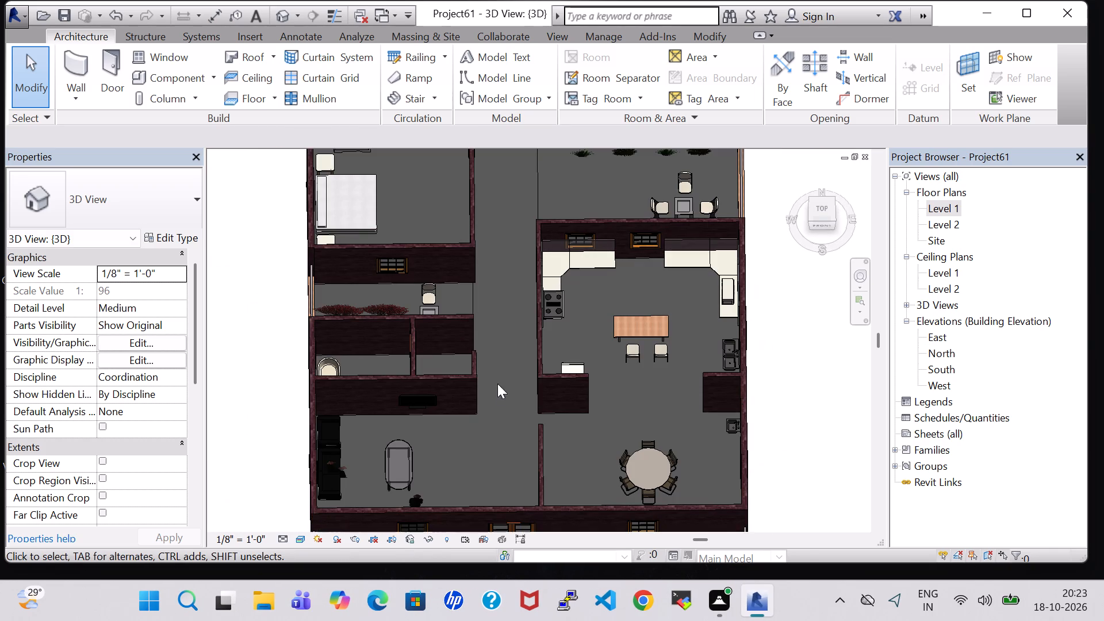
scroll(497, 338, "down", 1)
middle_click_drag(494, 219, 494, 358)
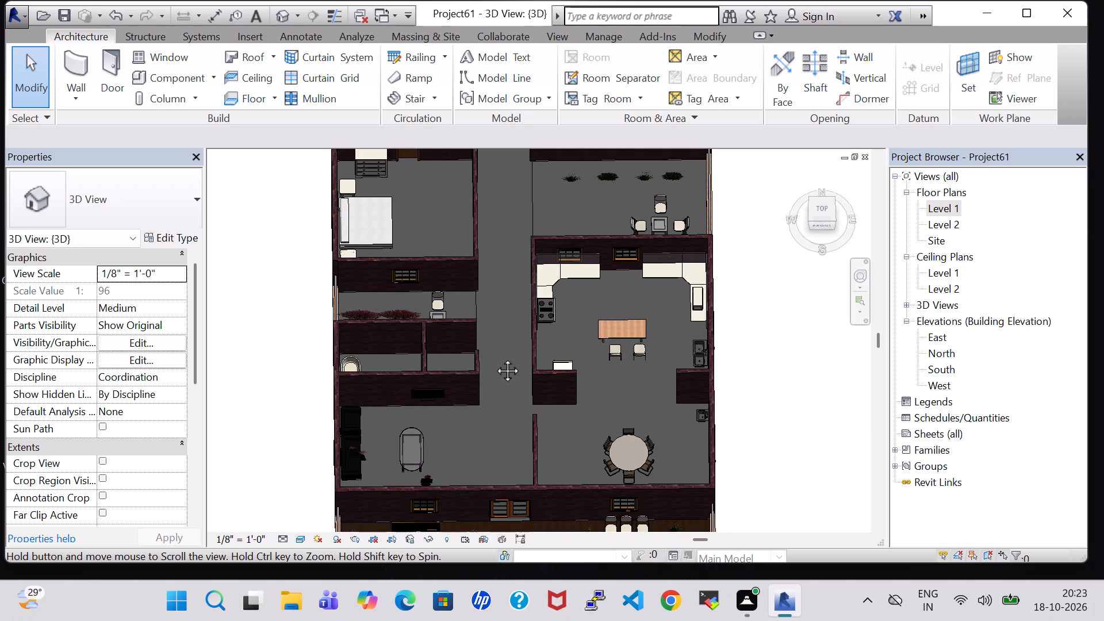
middle_click_drag(494, 358, 494, 365)
middle_click_drag(799, 299, 770, 405)
scroll(770, 405, "up", 1)
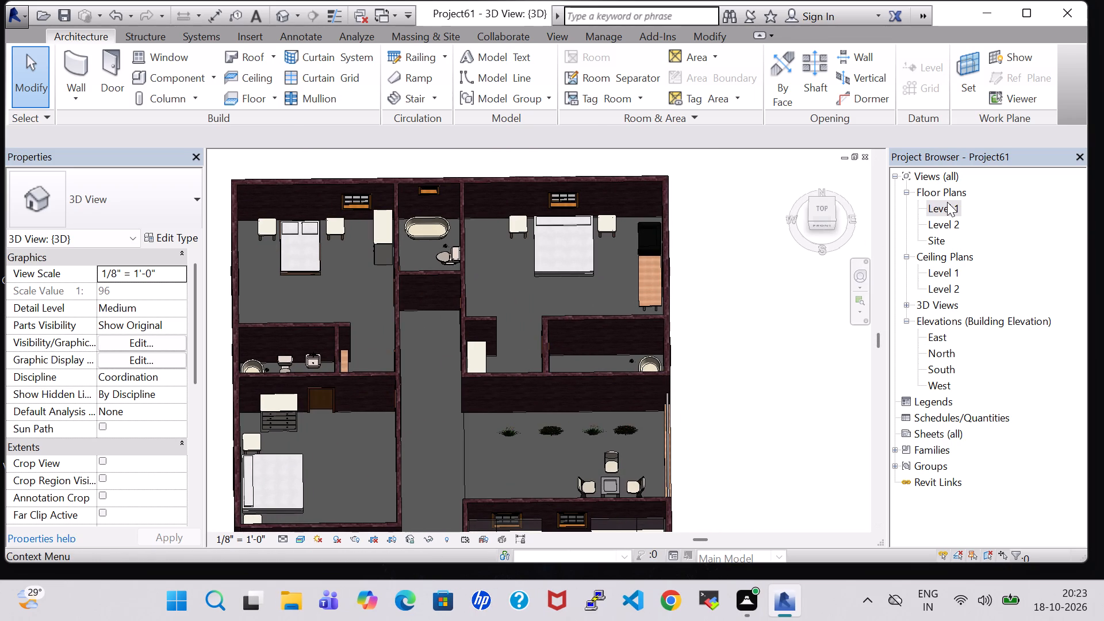
Open the Level 1 floor plan.
double_click(947, 202)
scroll(730, 304, "down", 8)
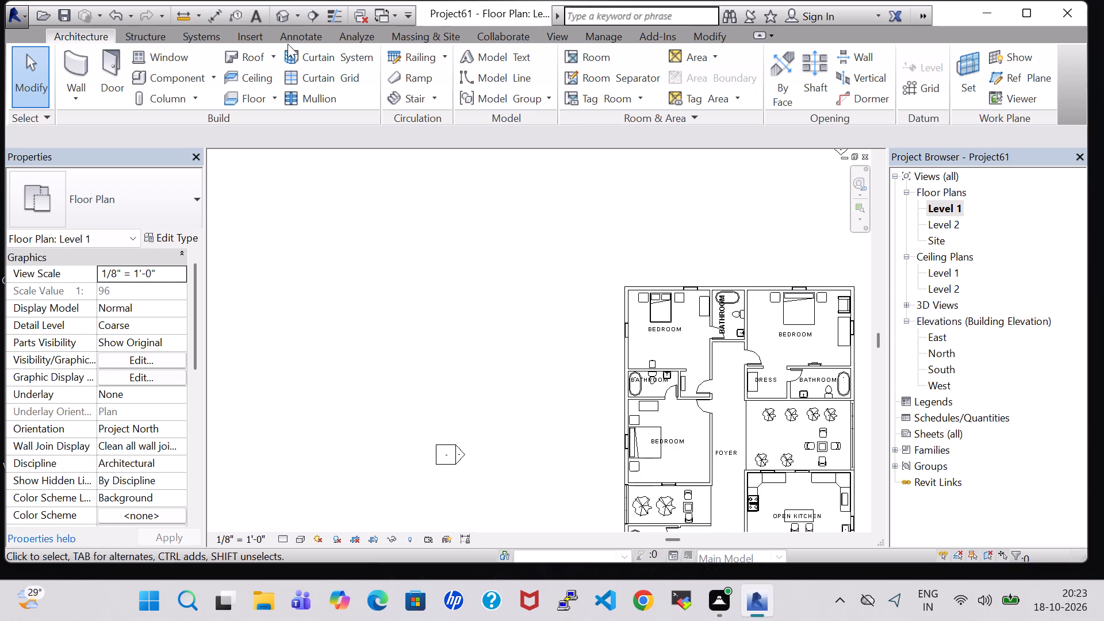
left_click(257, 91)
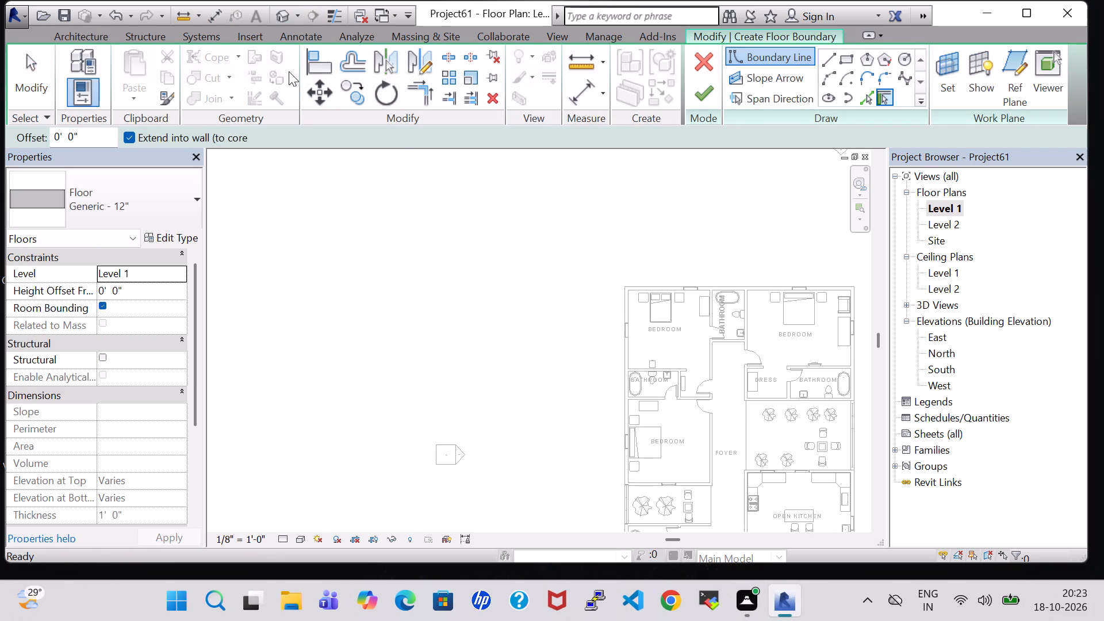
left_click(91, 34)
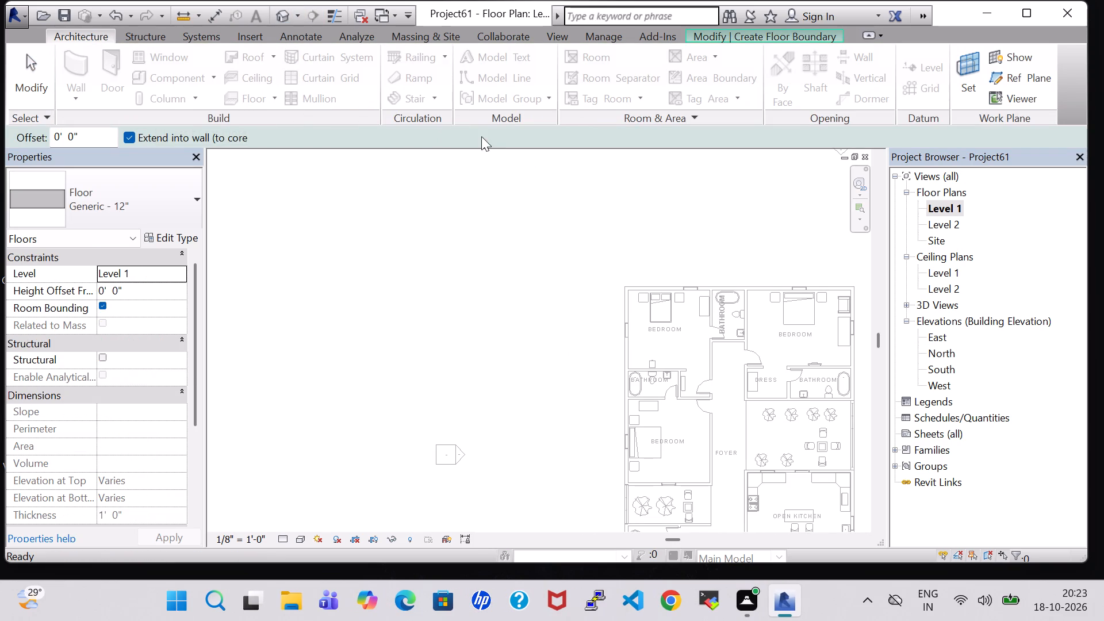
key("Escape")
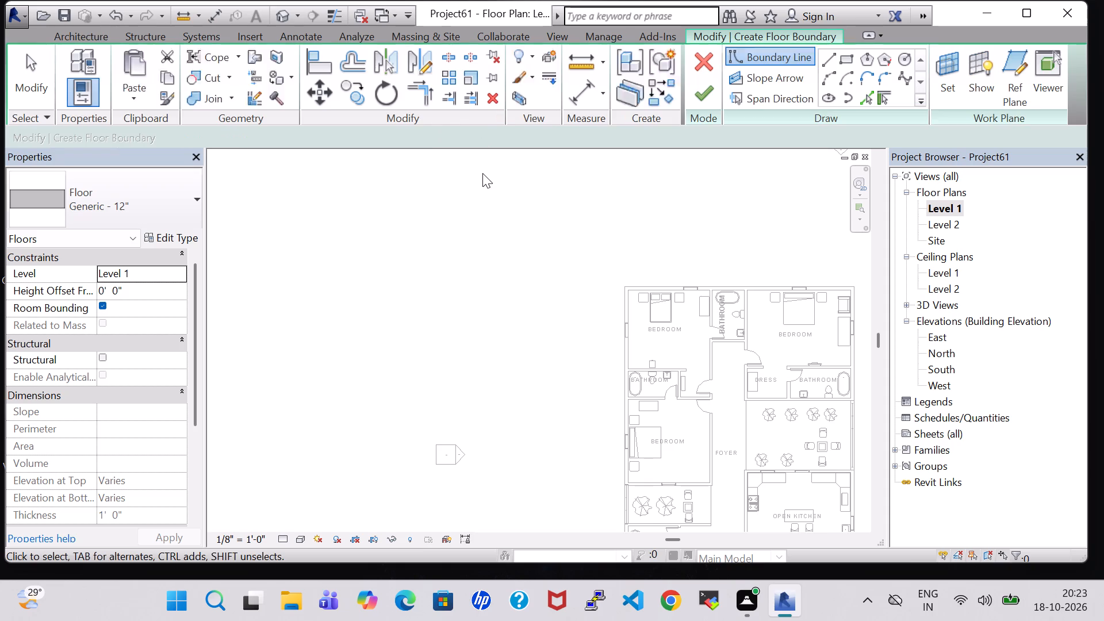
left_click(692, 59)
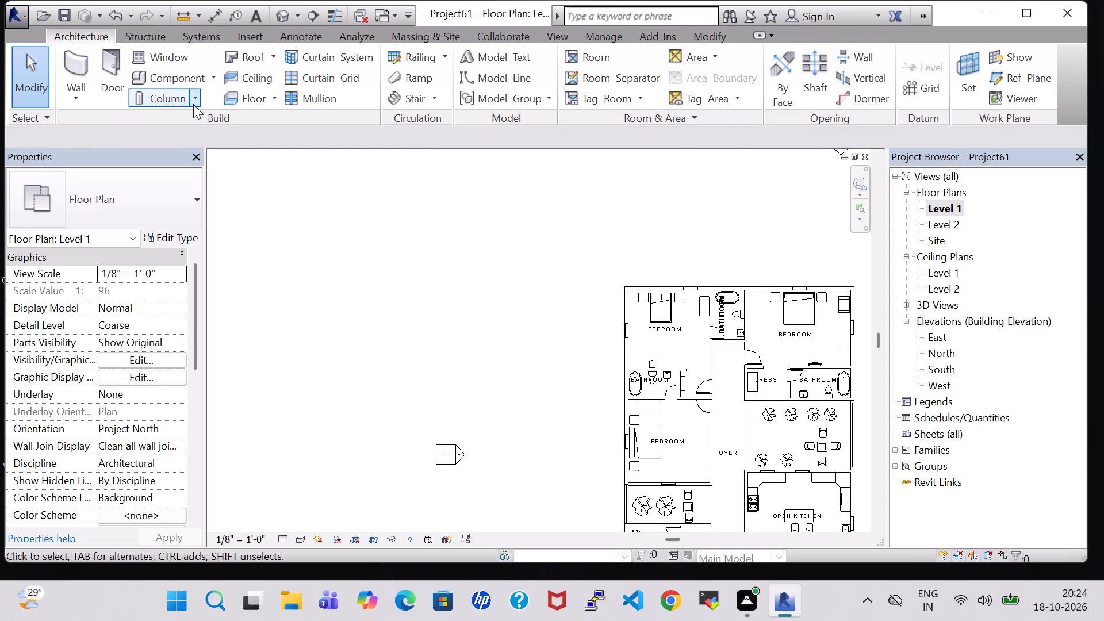
Start a roof by footprint without defined slope and draw its boundary line along the outer face of the back wall.
left_click(247, 57)
left_click(530, 325)
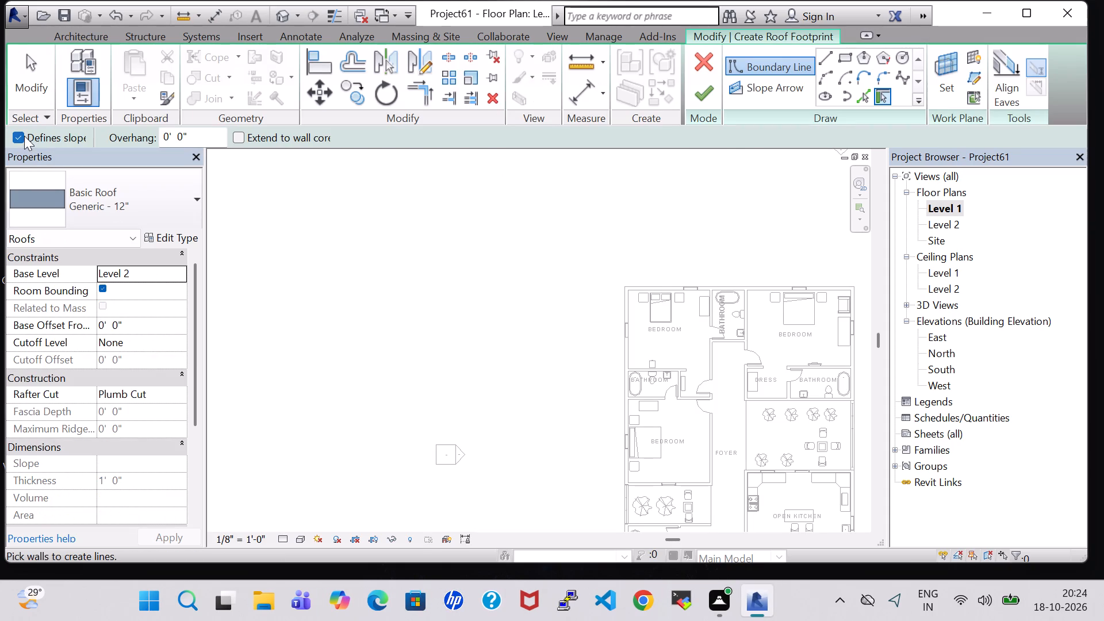
left_click(18, 136)
middle_click_drag(549, 297, 374, 274)
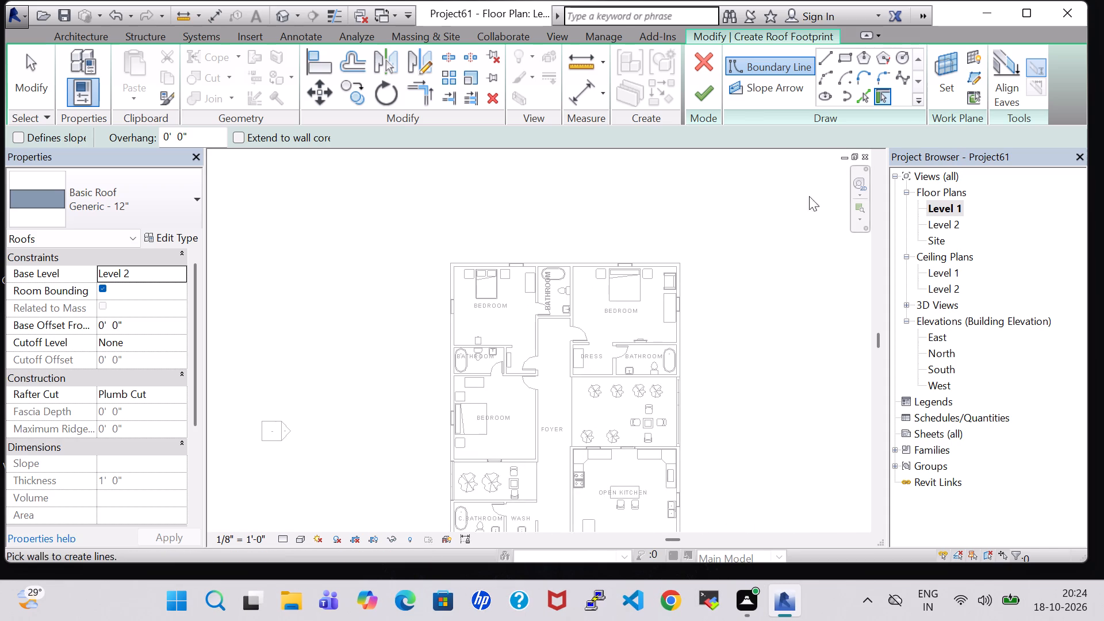
left_click(821, 62)
scroll(461, 267, "up", 5)
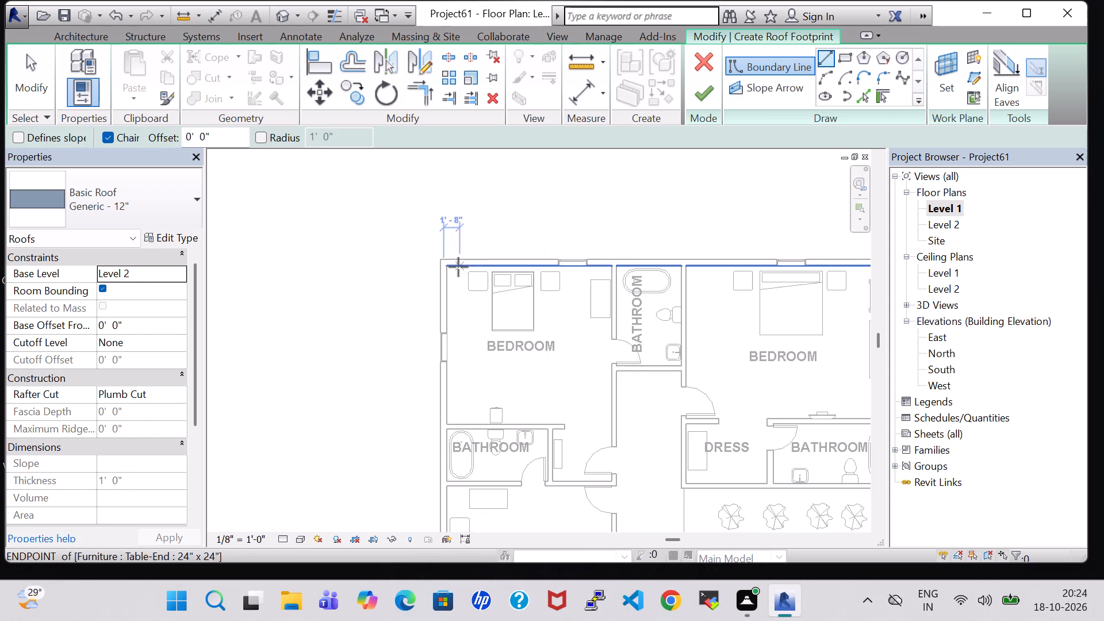
scroll(443, 261, "up", 3)
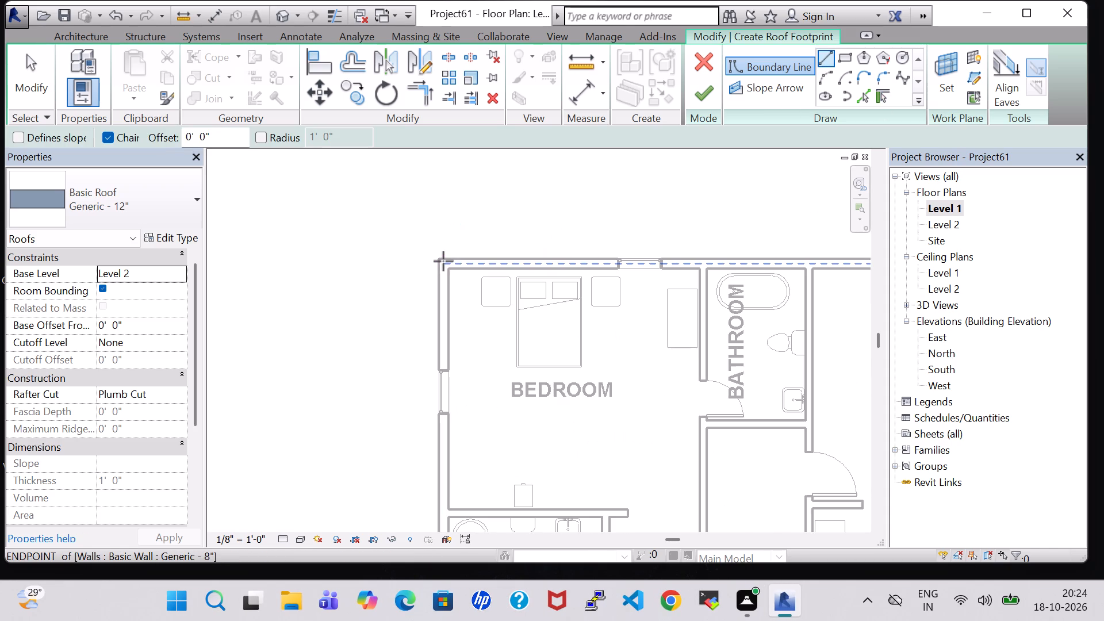
left_click(440, 261)
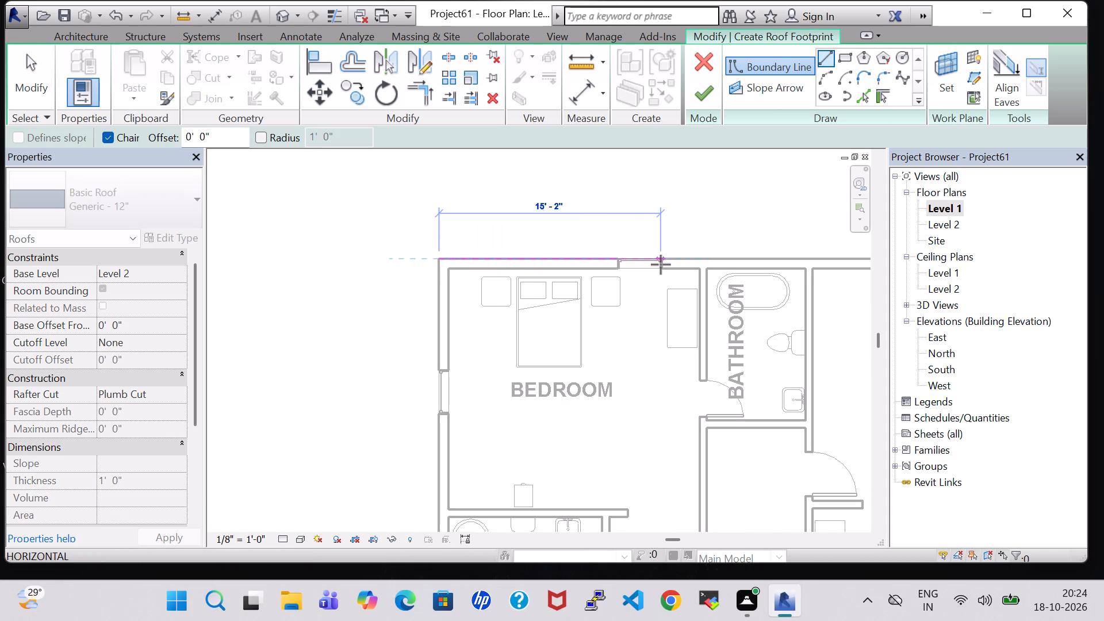
middle_click_drag(661, 263, 397, 265)
middle_click_drag(616, 256, 273, 256)
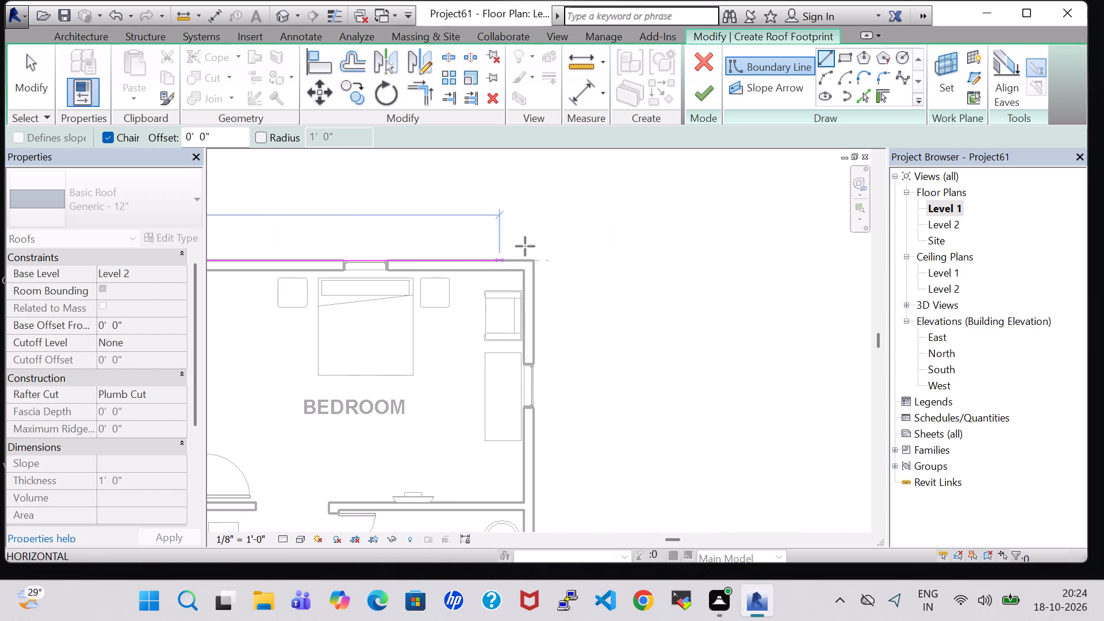
left_click(535, 263)
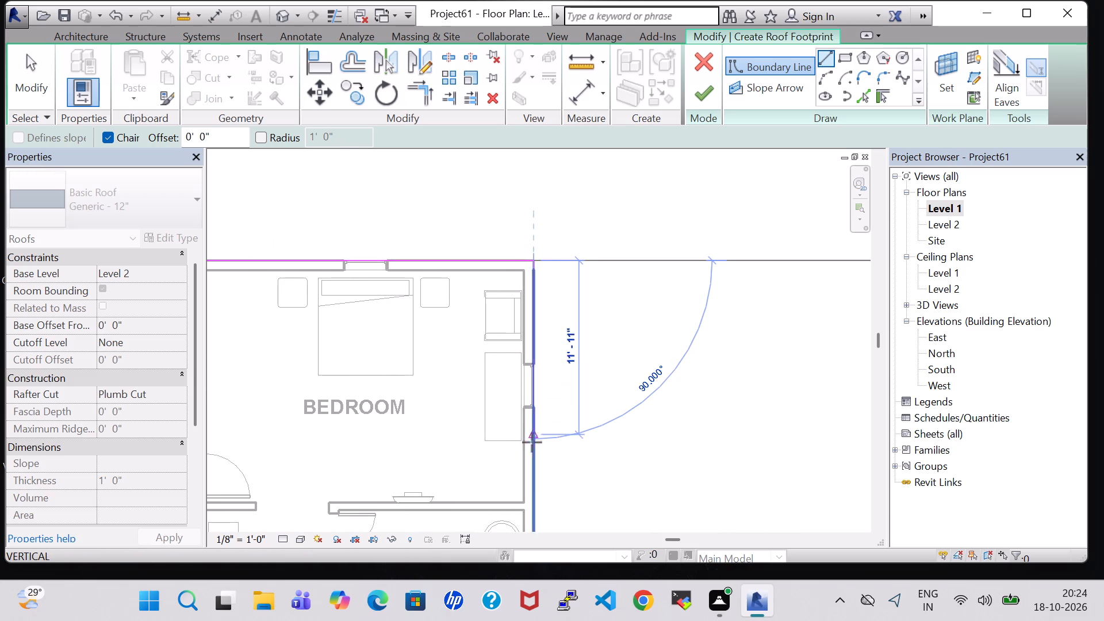
Draw the roof boundary along the outer face of the east wall to the dining corner and along the front wall to the living-room corner.
middle_click_drag(532, 448, 535, 177)
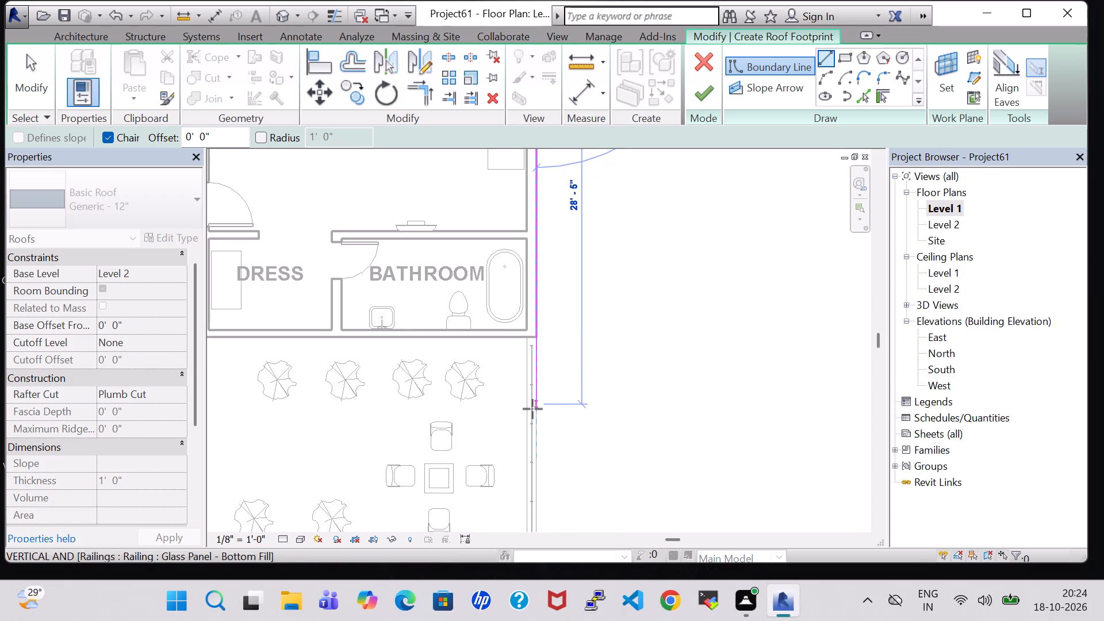
middle_click_drag(532, 409, 539, 168)
middle_click_drag(547, 416, 552, 152)
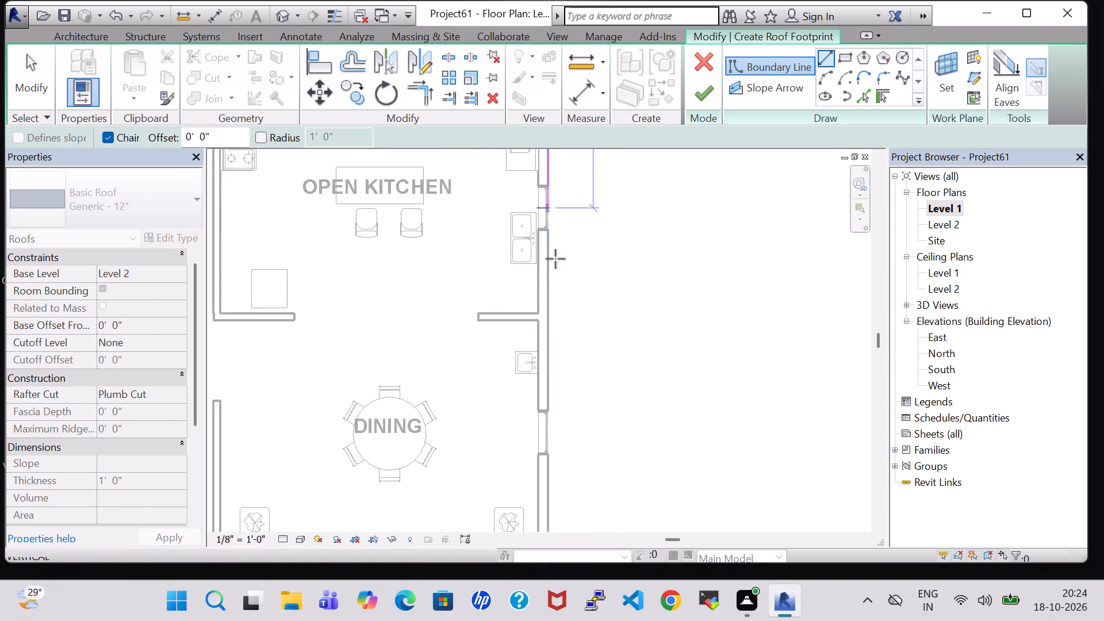
middle_click_drag(554, 411, 613, 191)
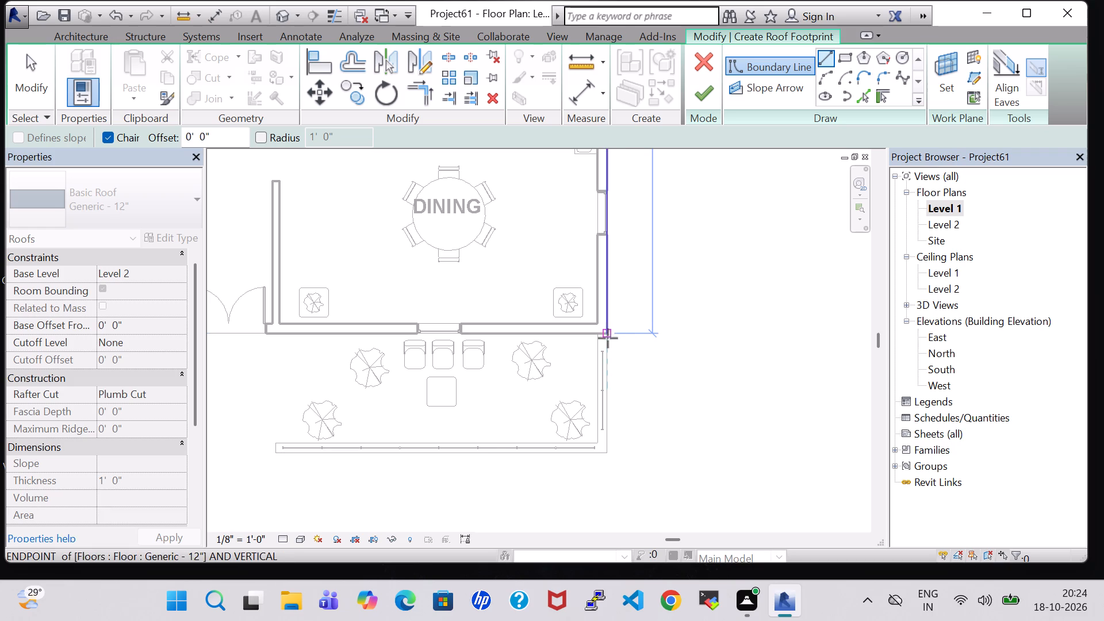
left_click(605, 335)
middle_click_drag(287, 339, 343, 339)
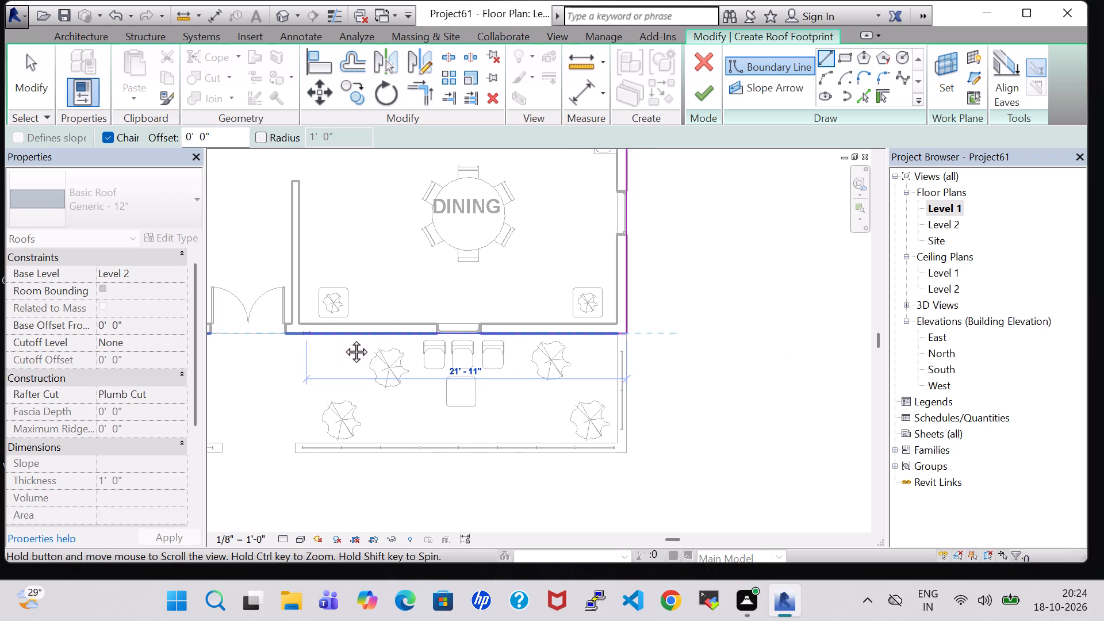
middle_click_drag(343, 339, 906, 342)
scroll(906, 342, "up", 1)
left_click(526, 339)
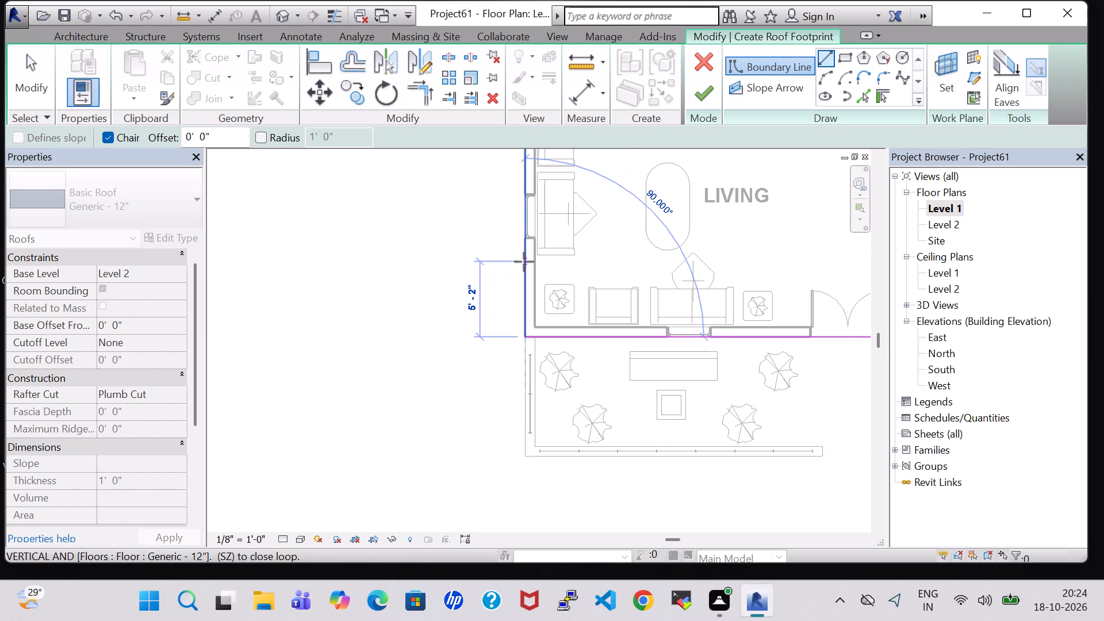
Close the roof boundary with a line along the outer face of the west wall up to the back bedroom corner.
middle_click_drag(524, 262, 524, 550)
scroll(521, 304, "up", 1)
middle_click_drag(521, 304, 513, 599)
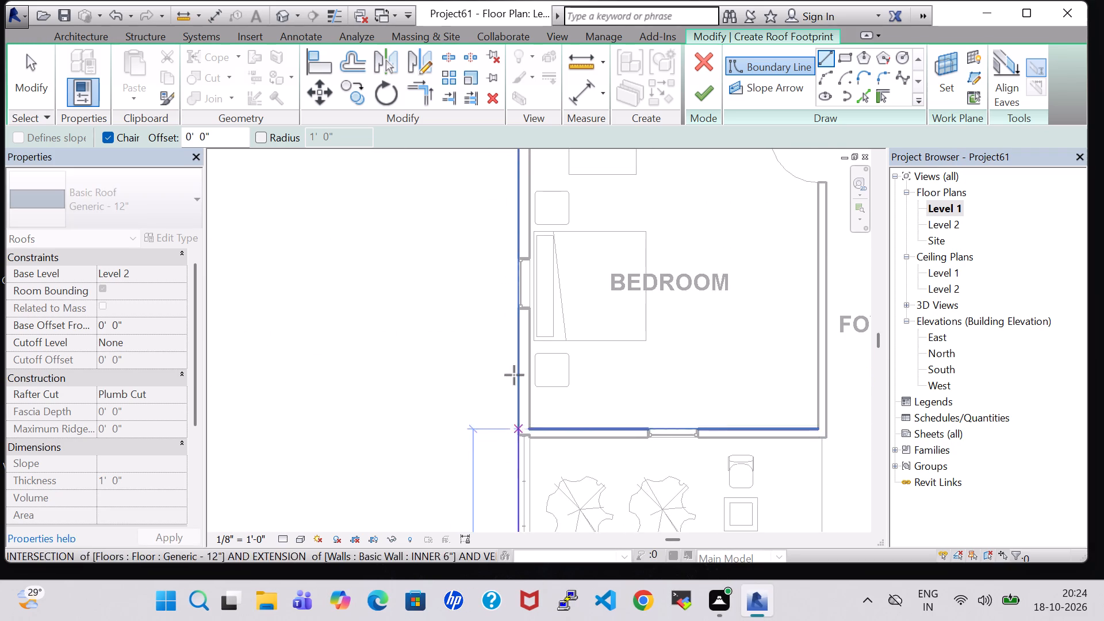
middle_click_drag(522, 341, 509, 620)
middle_click_drag(498, 342, 496, 620)
scroll(496, 619, "up", 1)
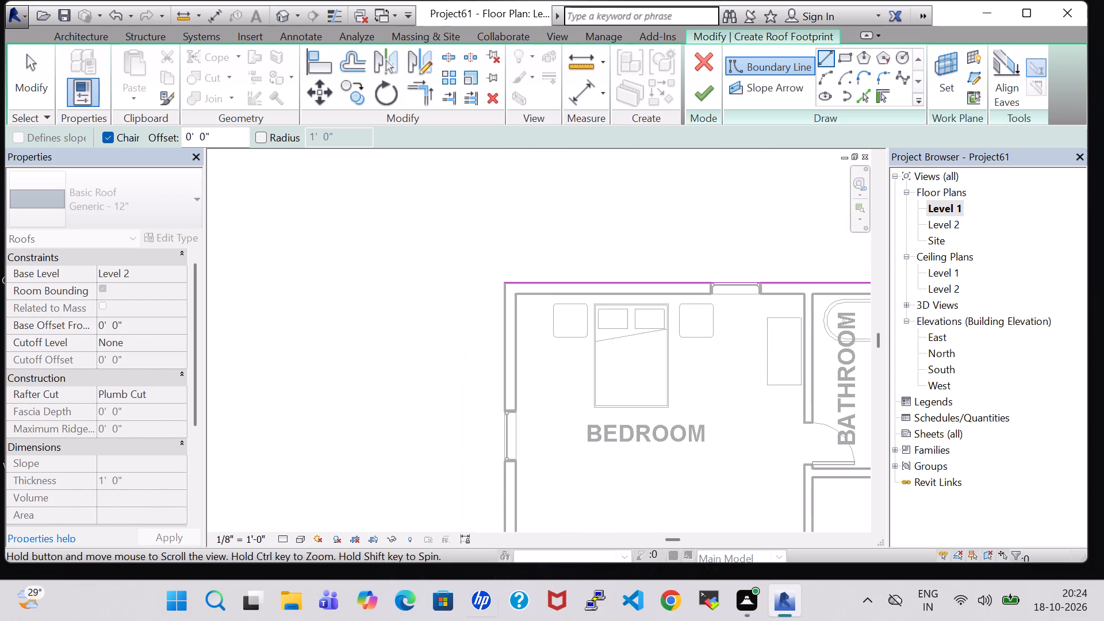
middle_click_drag(496, 620, 496, 617)
left_click(503, 294)
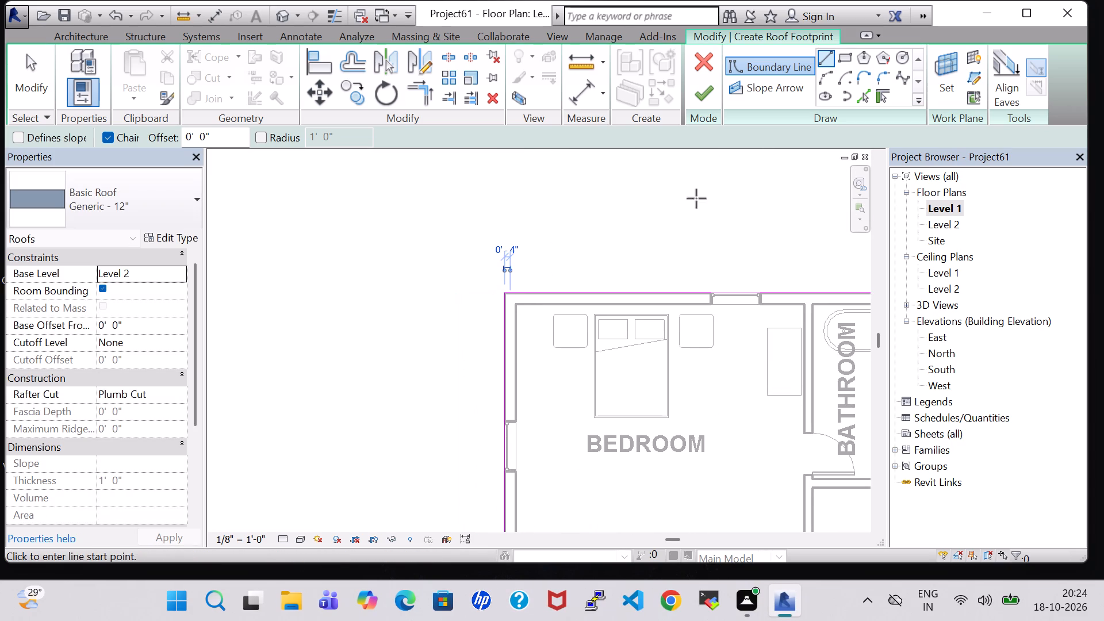
Finish the roof sketch and attach the highlighted walls to the roof.
left_click(704, 96)
left_click(585, 307)
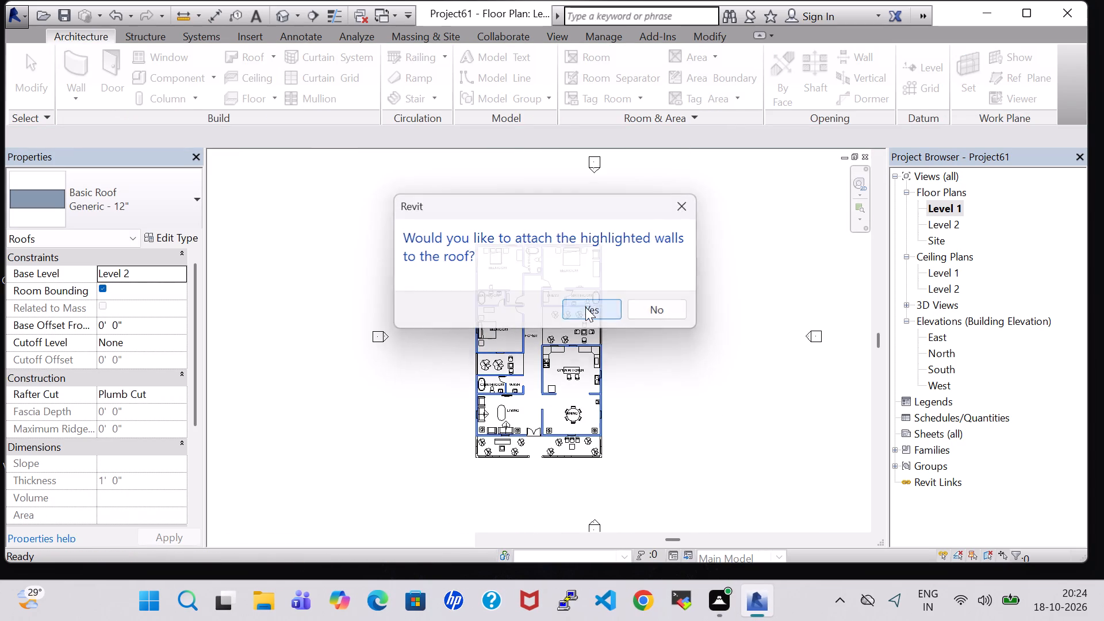
In the 3D front view, assign the Brick, Soldier Course material to the structure layer of the roof's Generic - 12" type.
left_click(281, 11)
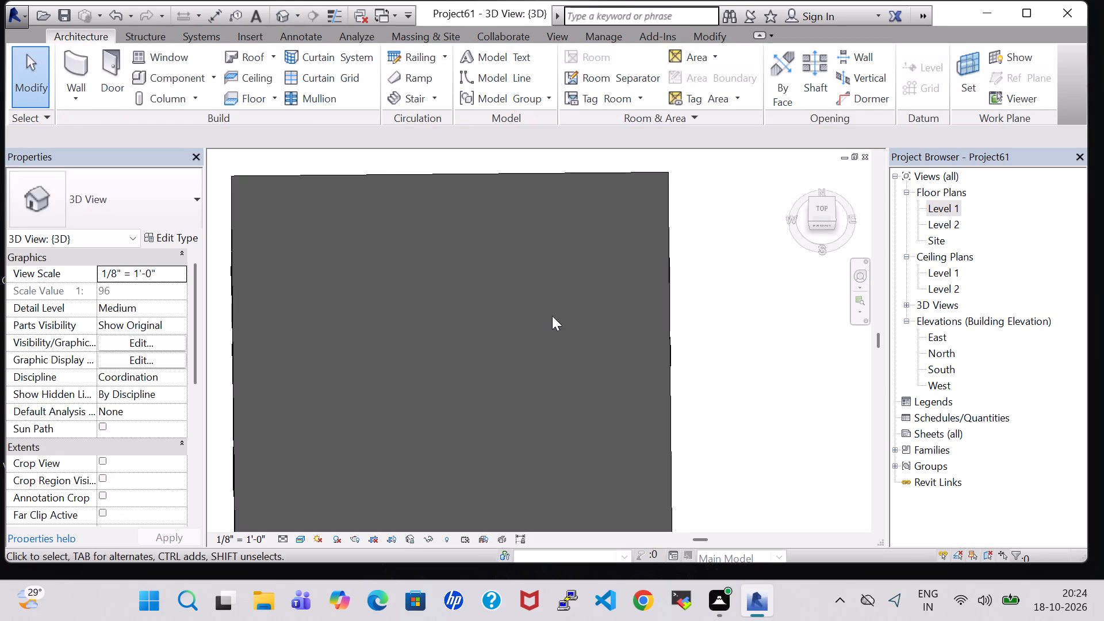
left_click(817, 229)
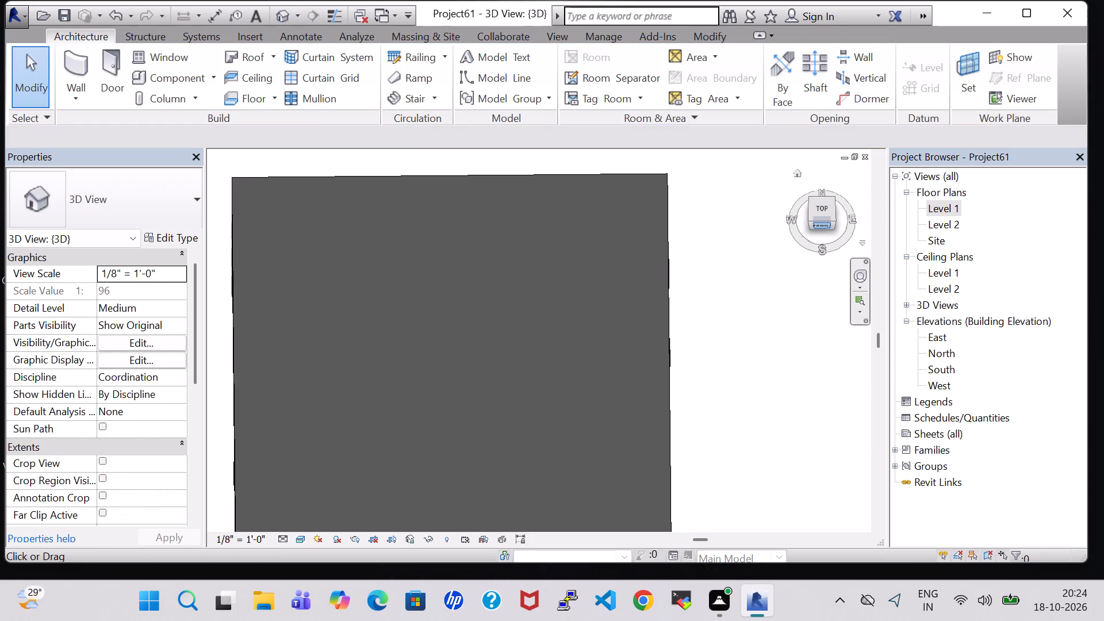
scroll(737, 408, "up", 9)
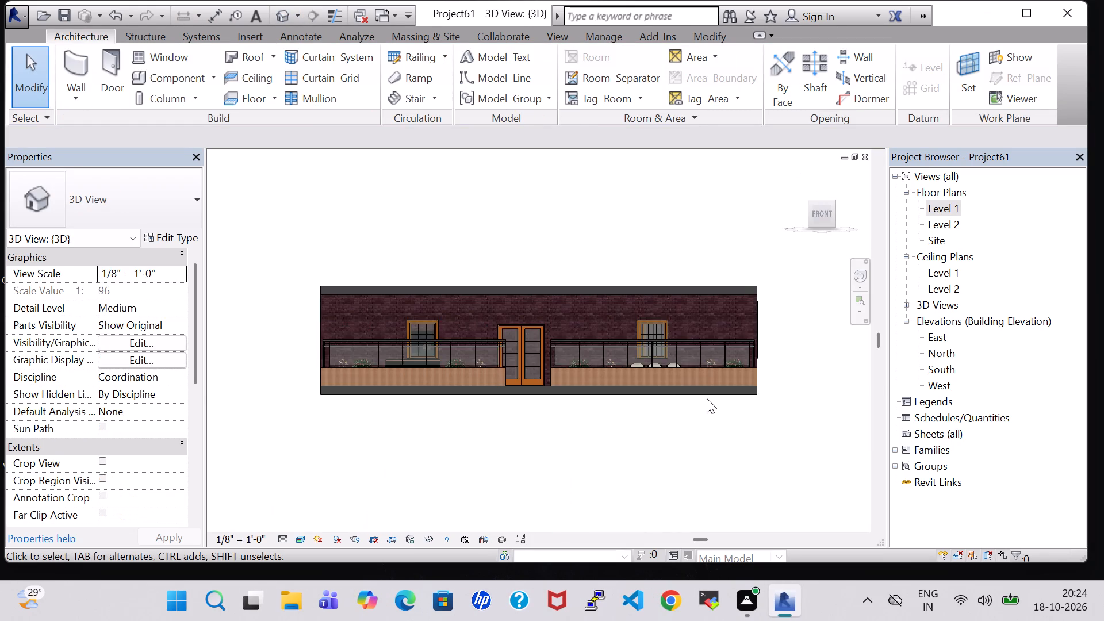
left_click(599, 233)
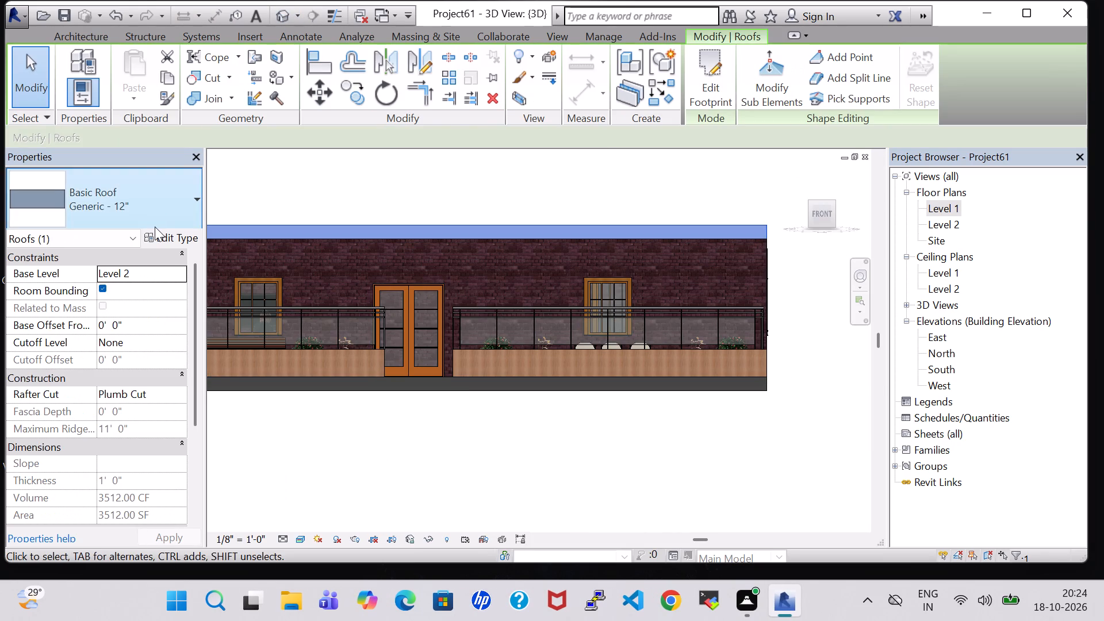
left_click(160, 239)
left_click(956, 256)
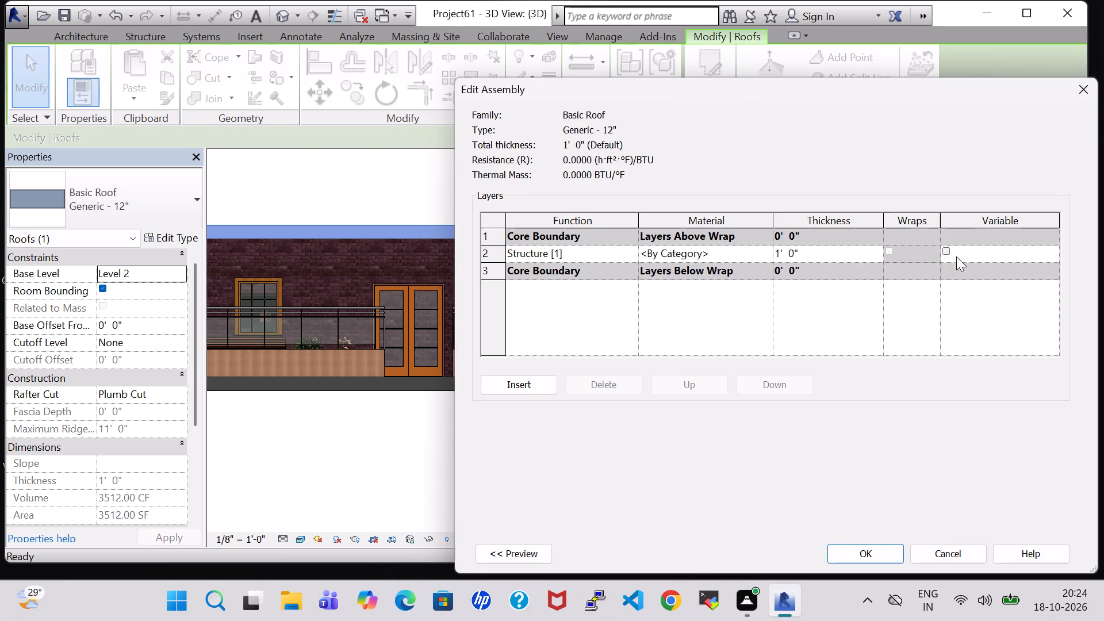
left_click(768, 246)
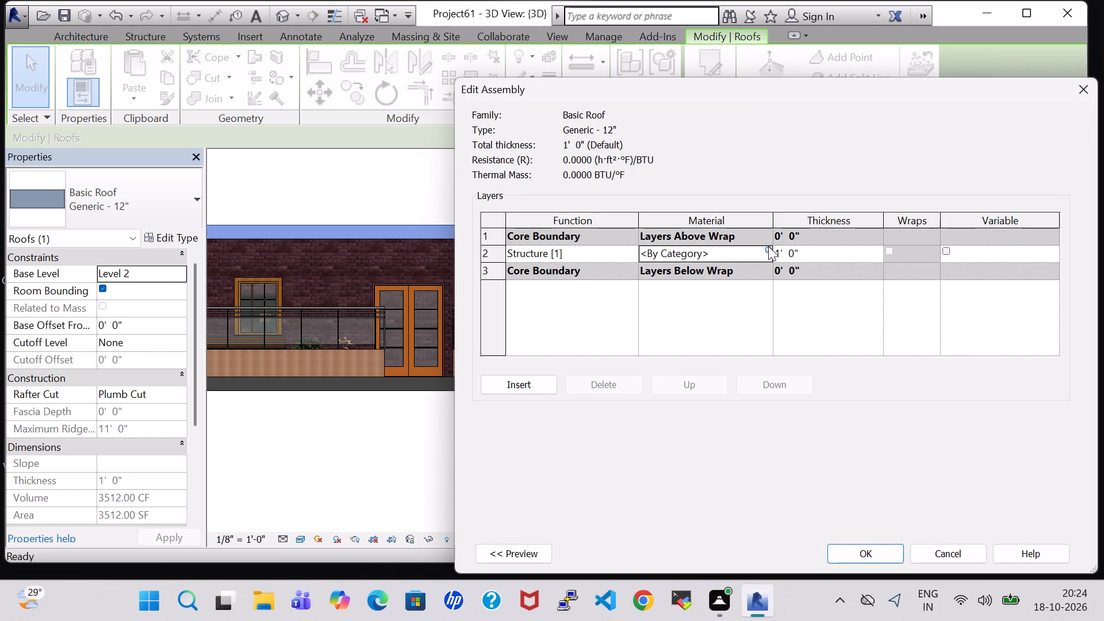
left_click(248, 329)
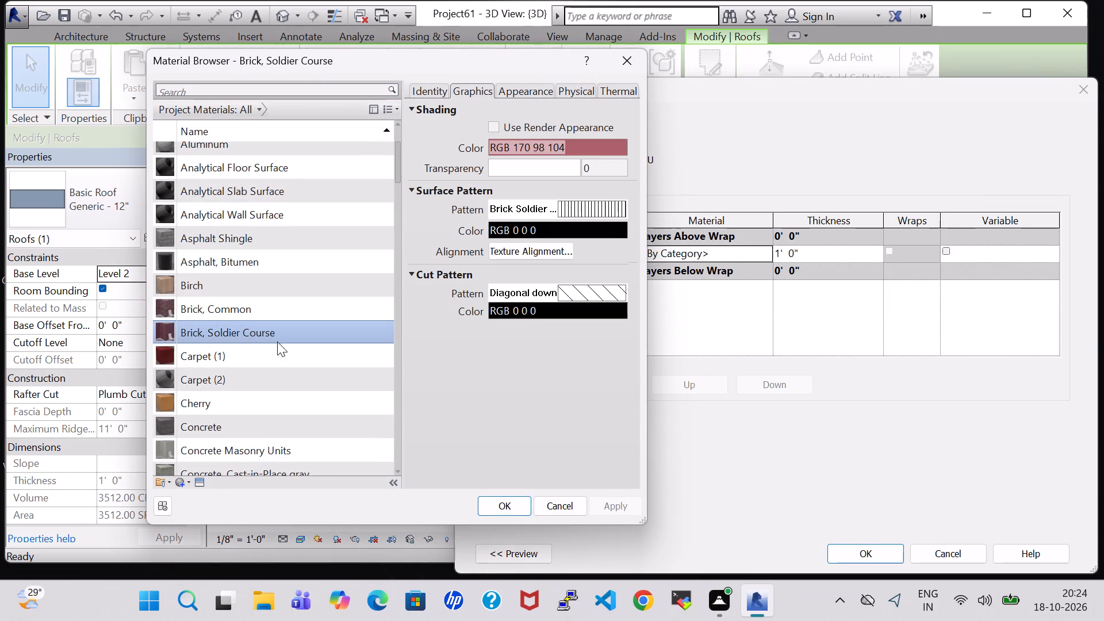
left_click(505, 503)
left_click(867, 559)
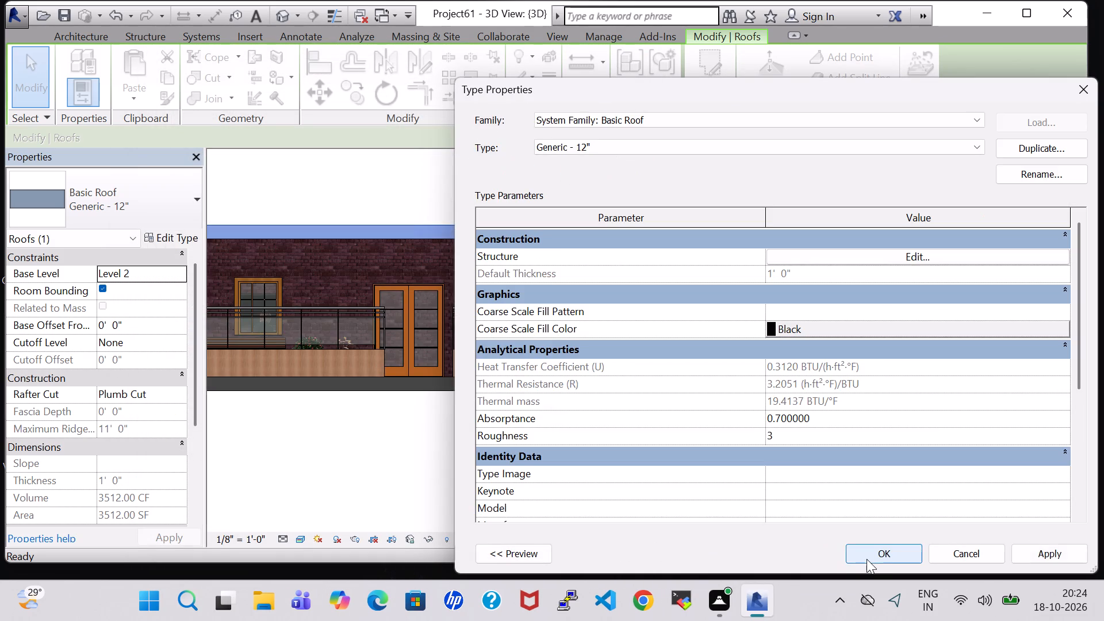
left_click(868, 558)
left_click(626, 445)
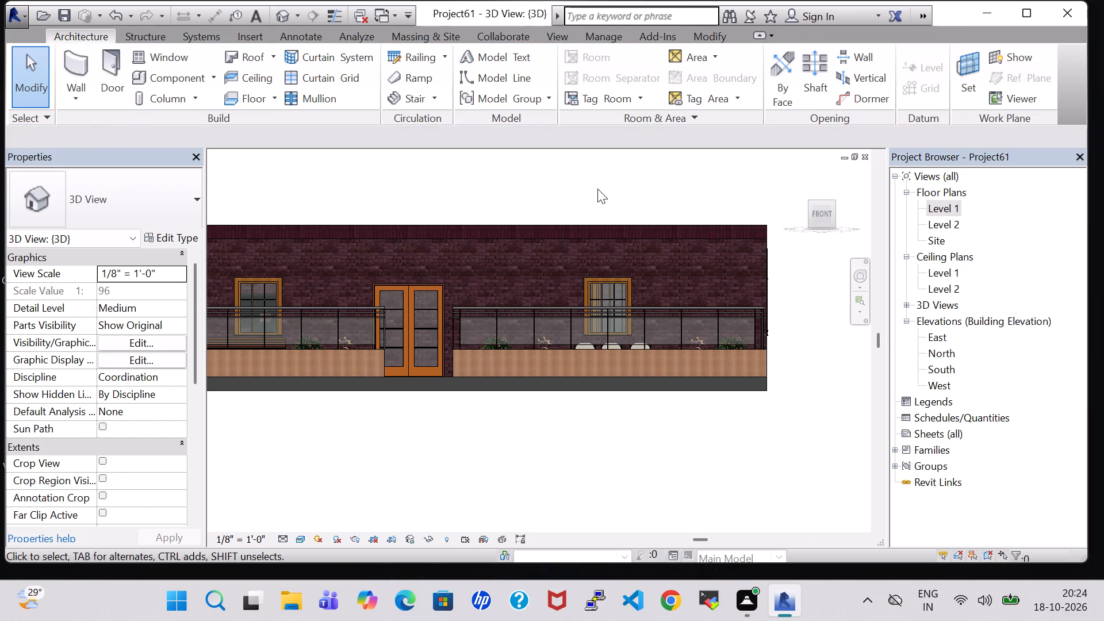
Examine the roof, brick walls, windows and patio railings from above and around the sides of the house in 3D.
scroll(605, 183, "up", 1)
middle_click_drag(625, 179, 623, 260, "shift")
scroll(620, 259, "down", 2)
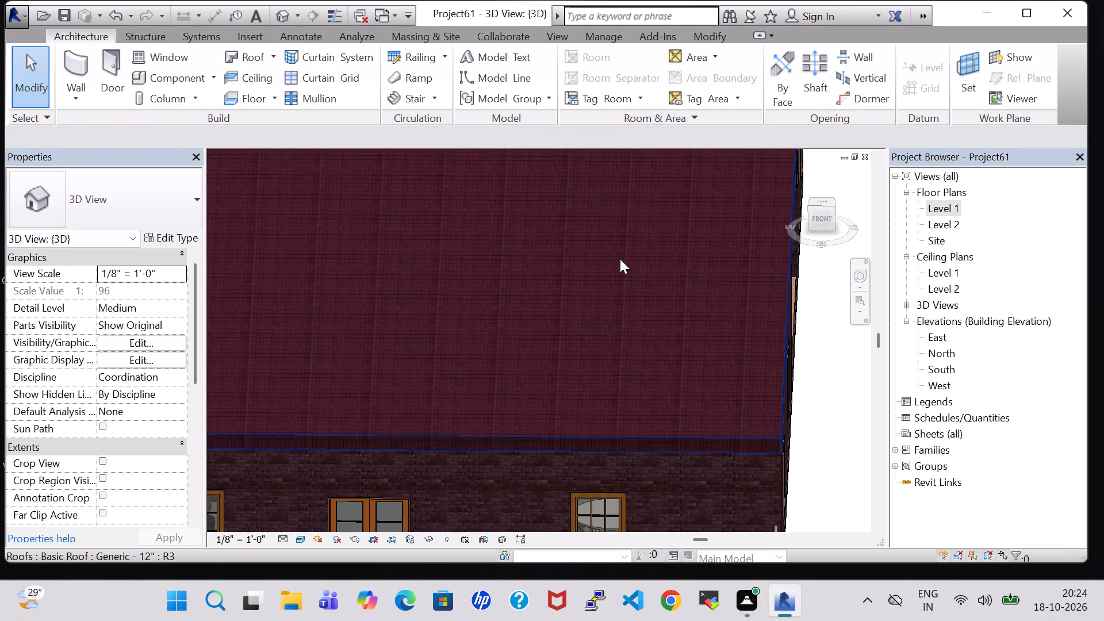
scroll(620, 259, "down", 4)
middle_click_drag(791, 390, 784, 366, "shift")
scroll(791, 390, "up", 1, "shift")
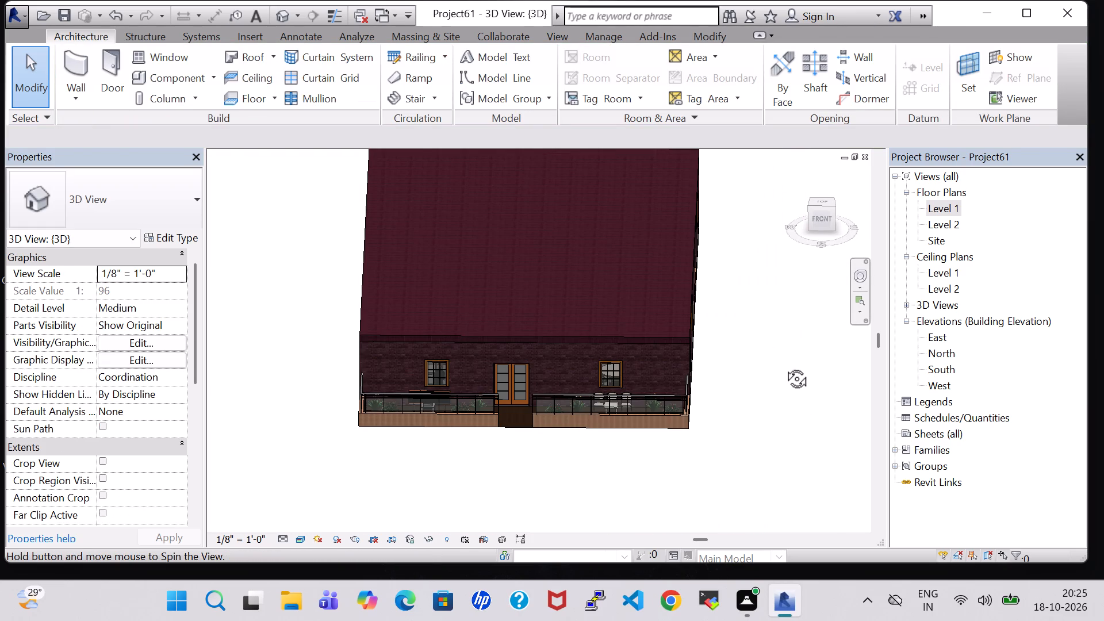
middle_click_drag(784, 366, 789, 342, "shift")
scroll(638, 374, "up", 3)
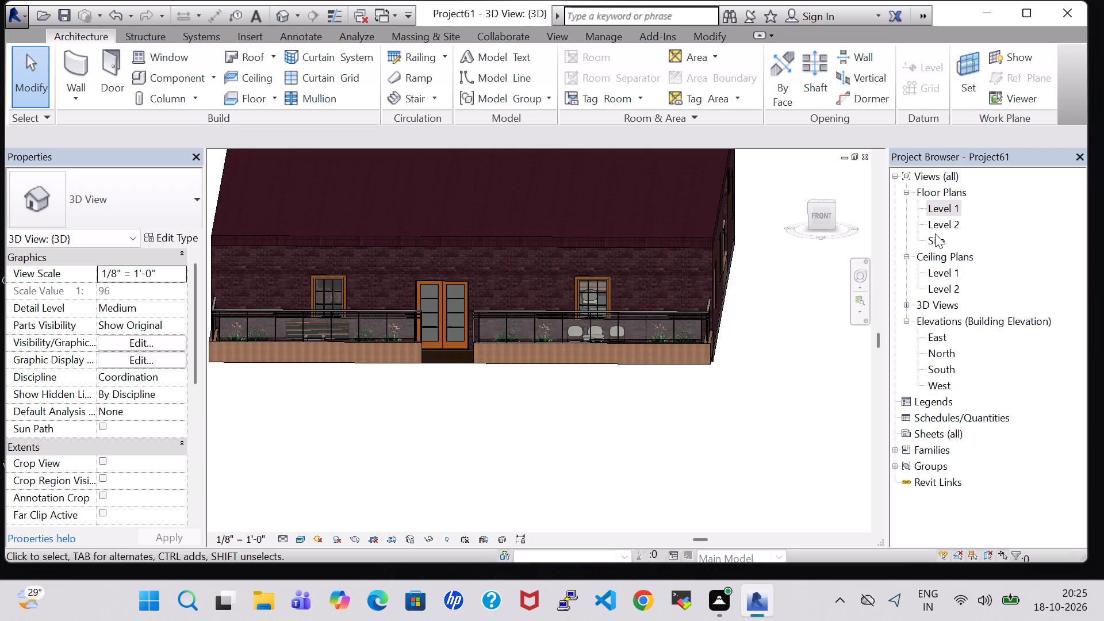
scroll(745, 281, "down", 1)
scroll(745, 287, "up", 7)
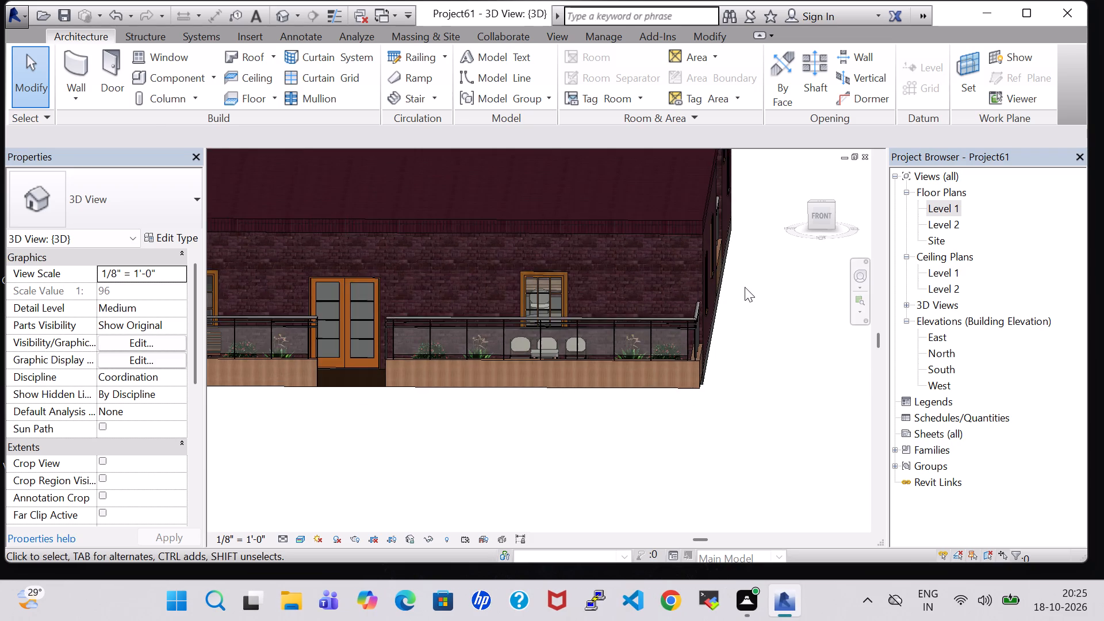
scroll(745, 287, "up", 2)
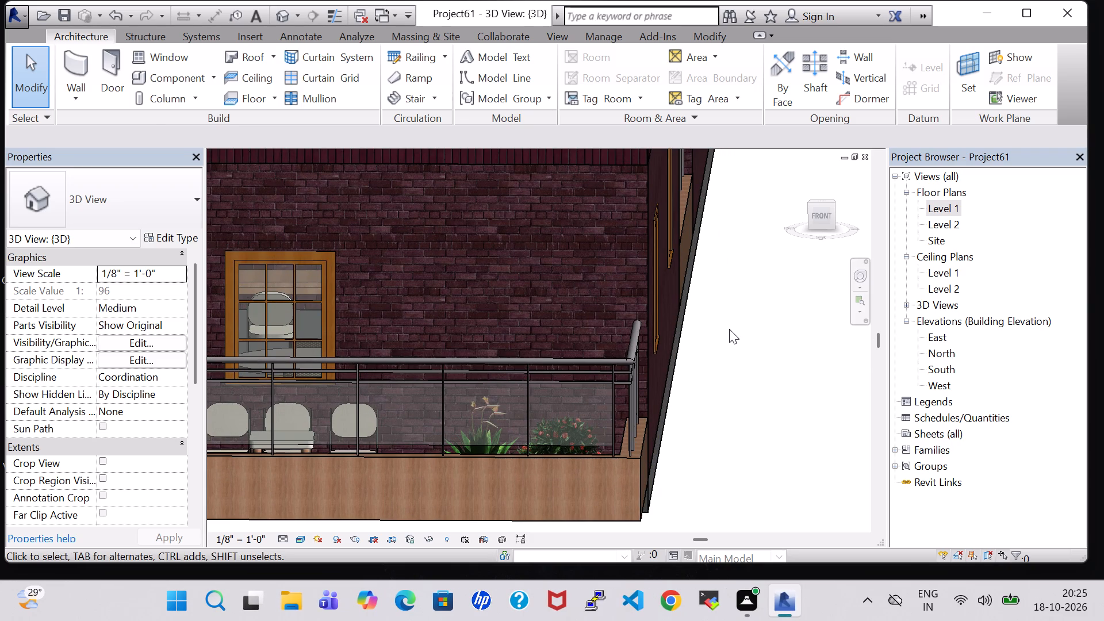
middle_click_drag(731, 329, 652, 325, "shift")
middle_click_drag(652, 331, 640, 358, "shift")
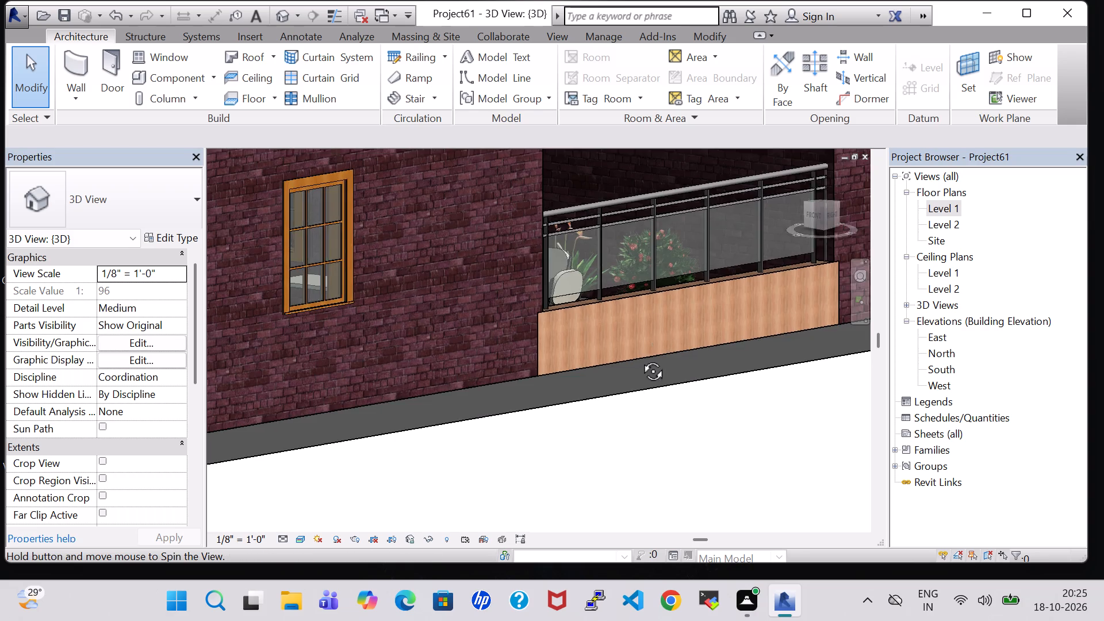
middle_click_drag(640, 358, 617, 429, "shift")
middle_click(617, 429)
middle_click_drag(626, 338, 559, 348, "shift")
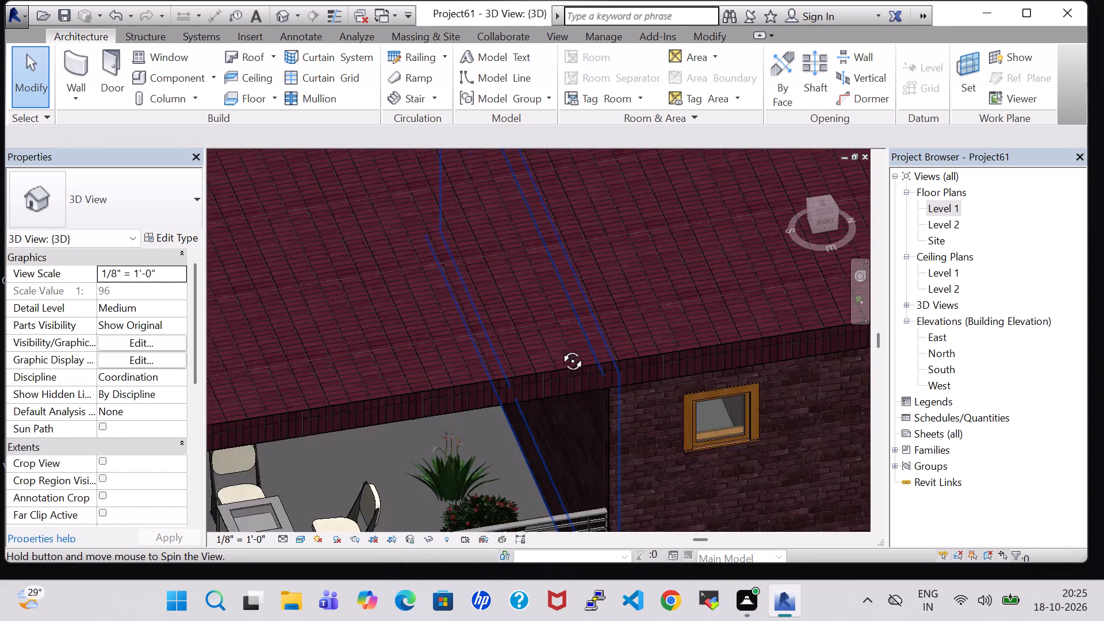
middle_click_drag(559, 348, 410, 258, "shift")
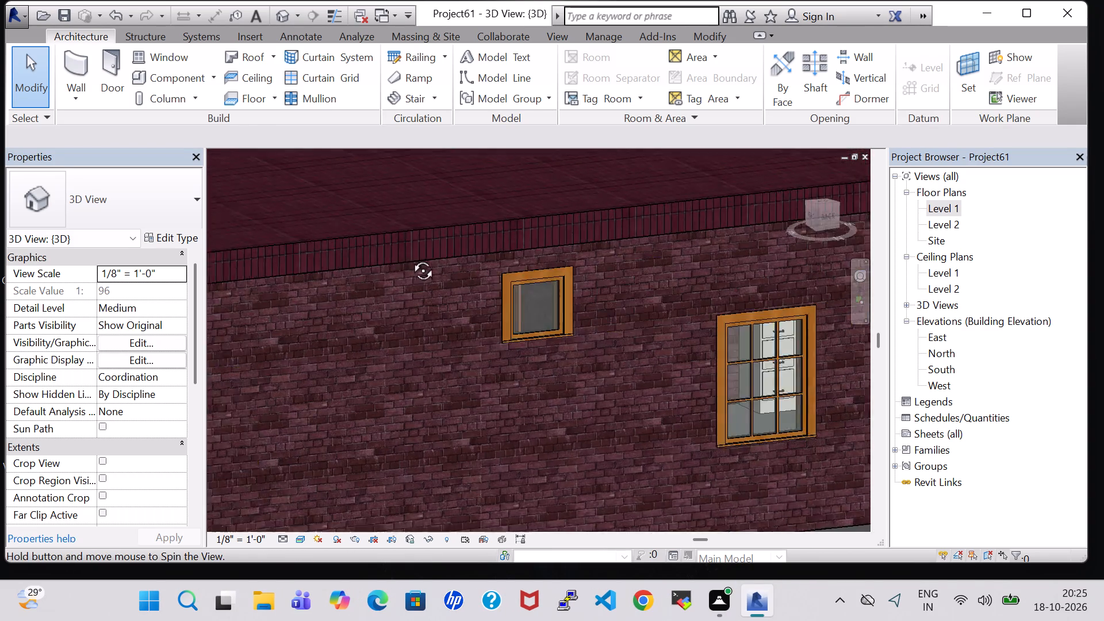
middle_click_drag(410, 258, 282, 254, "shift")
middle_click_drag(746, 413, 708, 419, "shift")
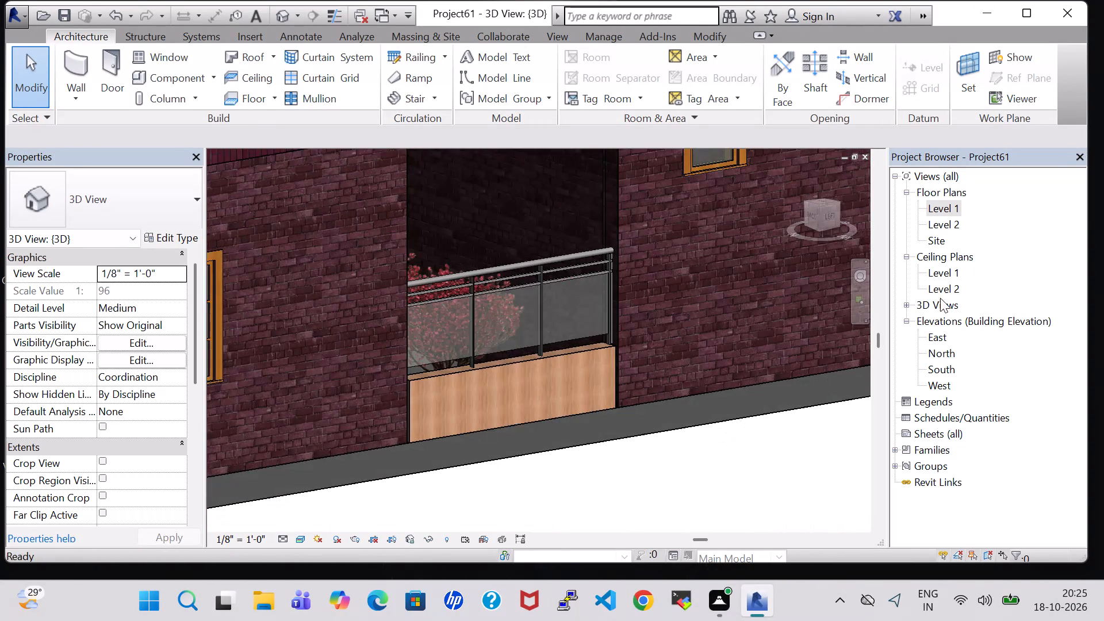
In the Level 1 floor plan, place a tagged room in the front porch area just outside the double entrance door.
double_click(949, 206)
scroll(723, 263, "down", 3)
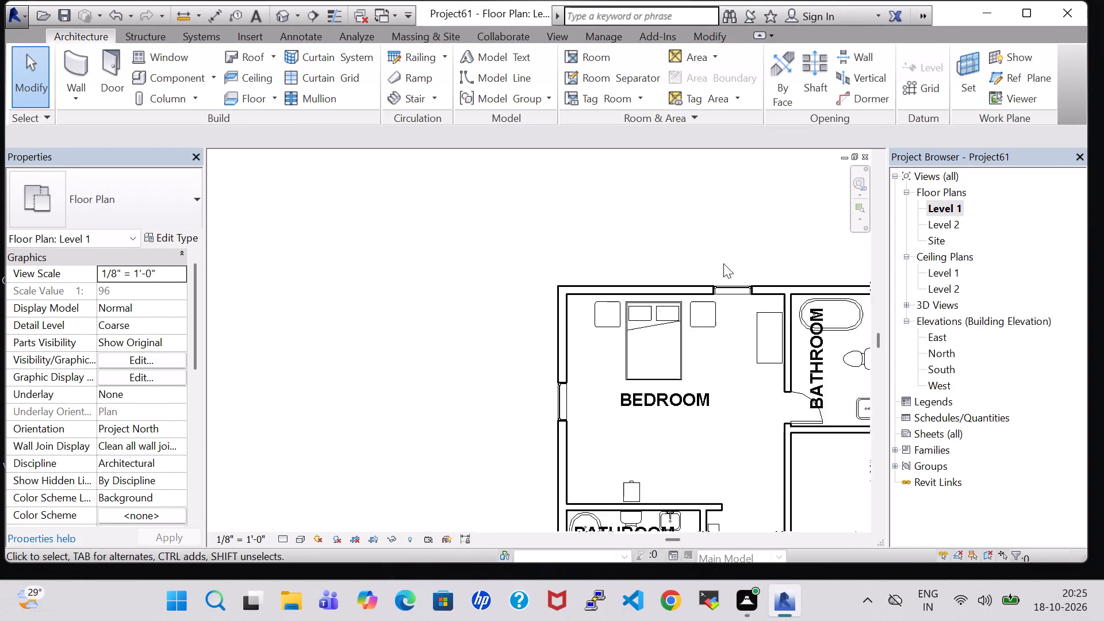
scroll(723, 263, "down", 2)
middle_click_drag(723, 260, 573, 252)
scroll(573, 251, "up", 1)
middle_click_drag(624, 329, 653, 214)
scroll(625, 329, "up", 1)
scroll(677, 223, "down", 3)
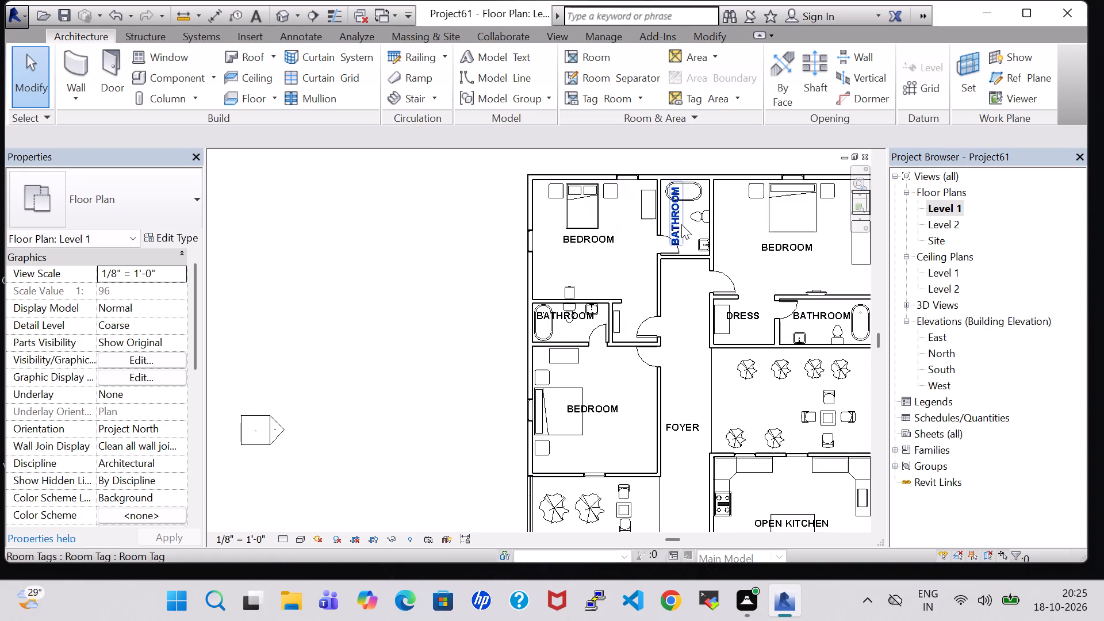
scroll(690, 223, "down", 4)
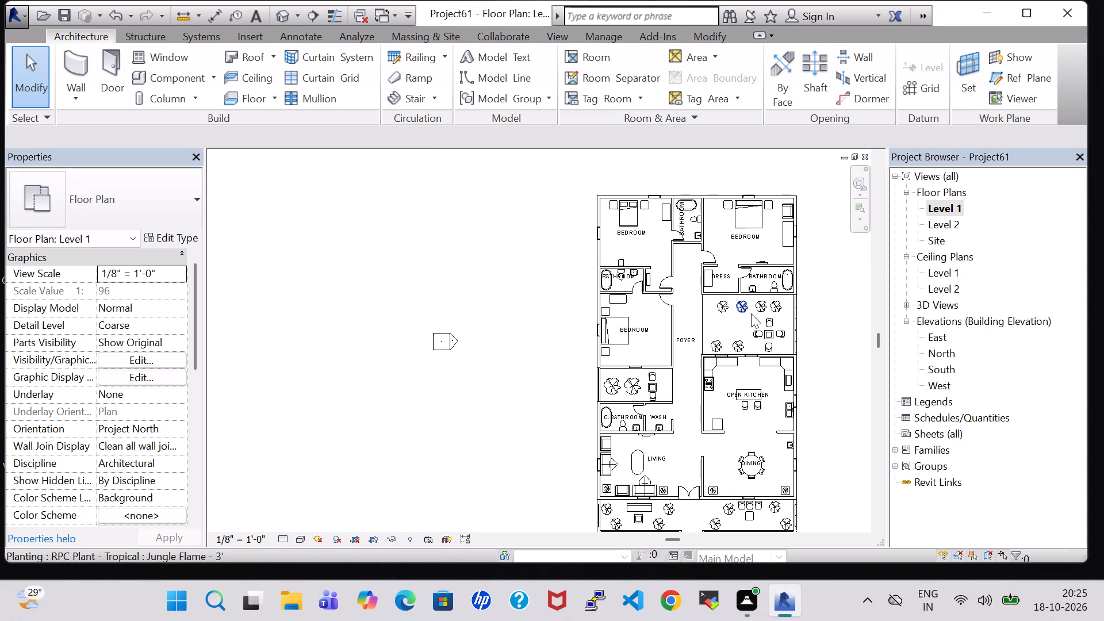
middle_click_drag(741, 301, 641, 204)
left_click(597, 48)
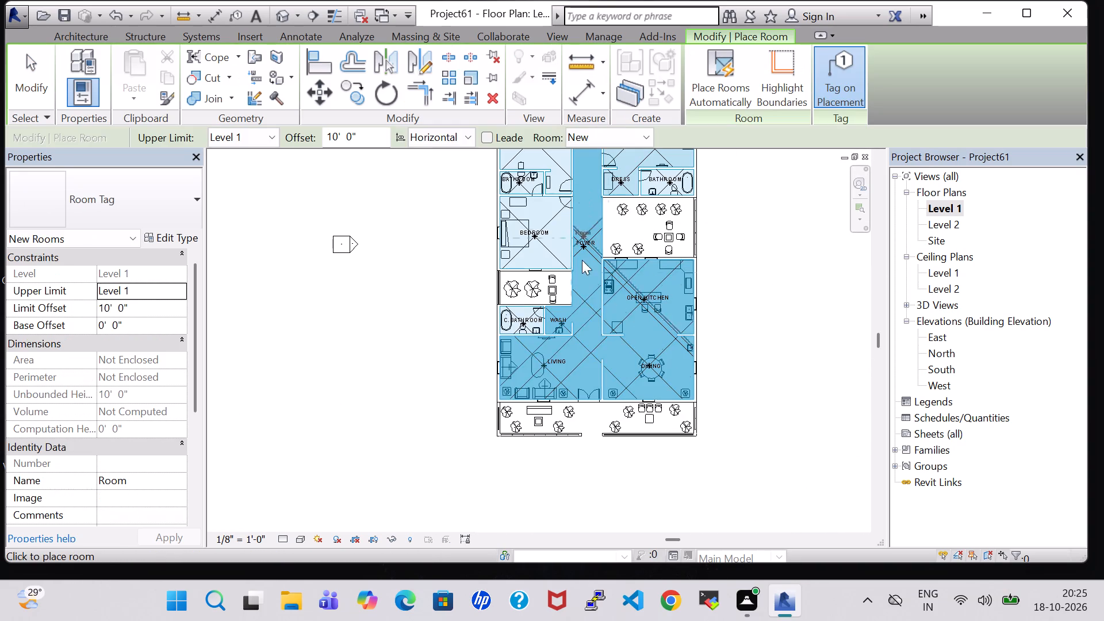
left_click(601, 419)
key("Escape")
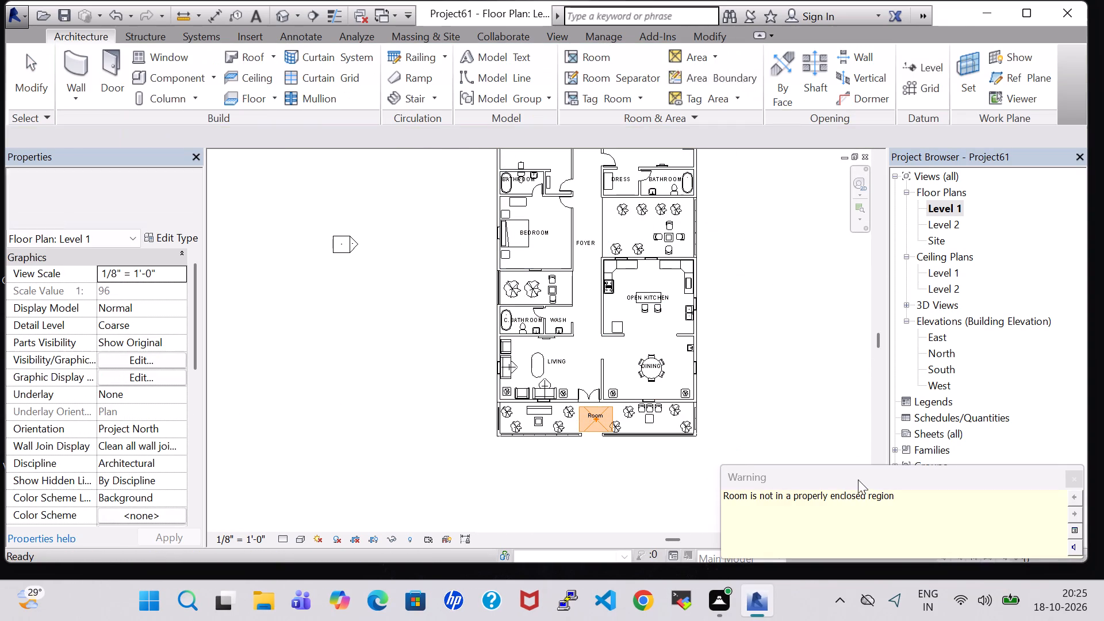
key("Escape")
Rename the front porch room SITOUT and nudge its tag slightly toward the dining side.
double_click(599, 411)
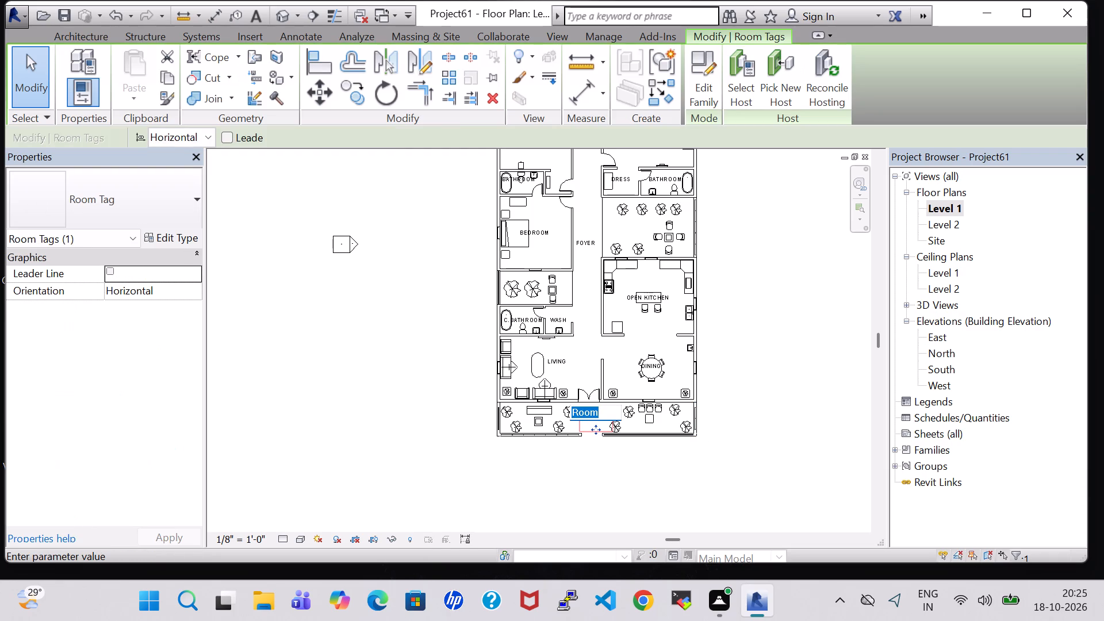
type("SITOUT")
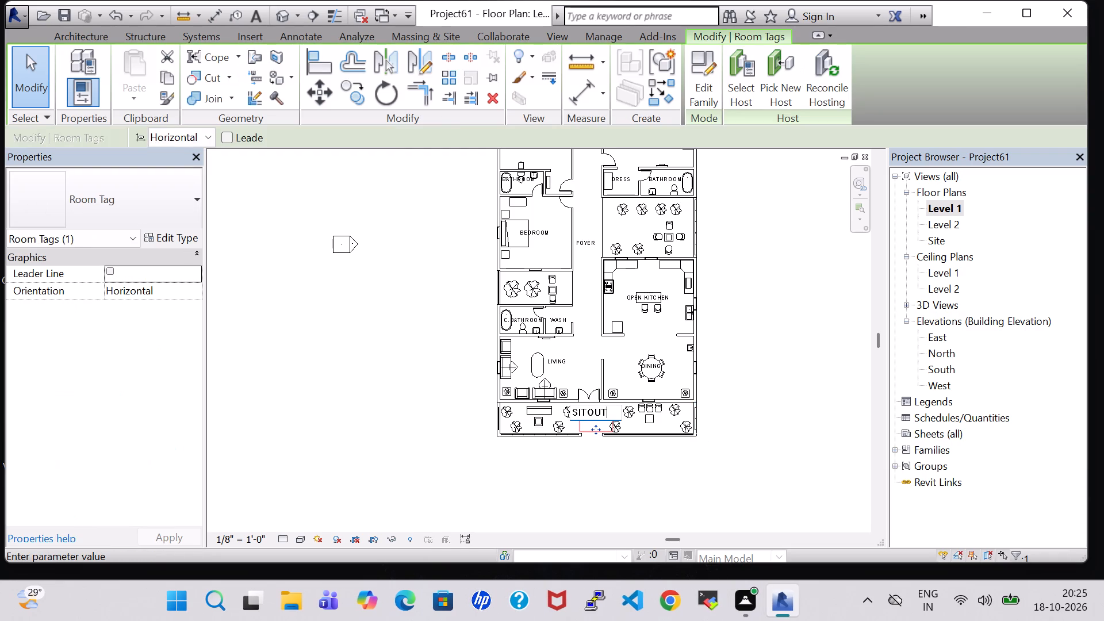
key("Return")
key("Right")
key("Right")
key("Right")
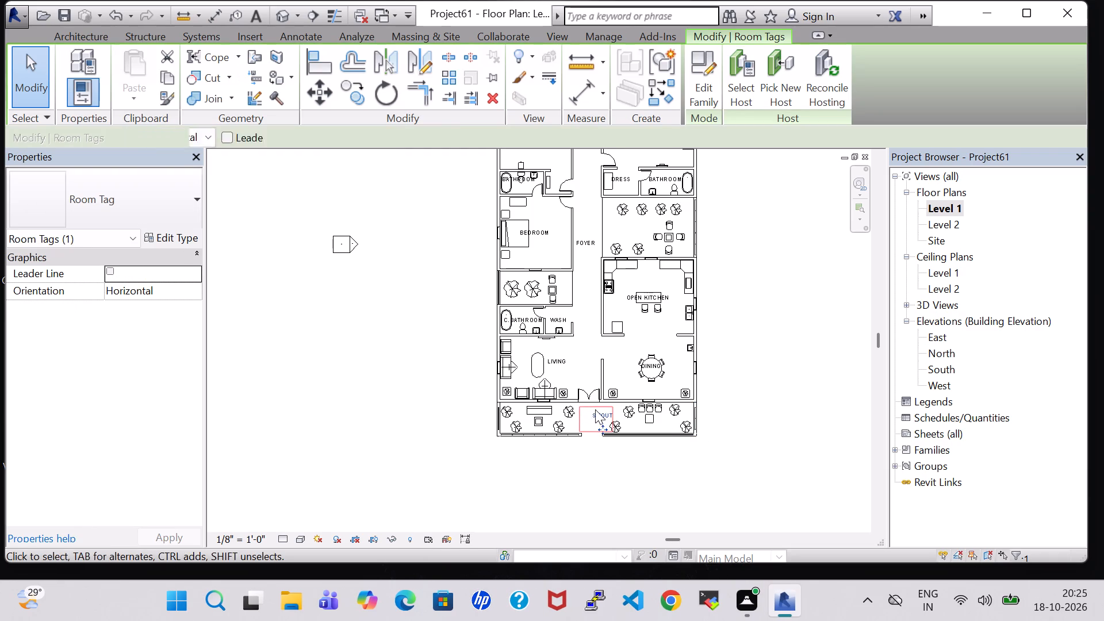
Nudge the SITOUT room tag into the clear space between the plants, just outside the double entrance door.
key("Right")
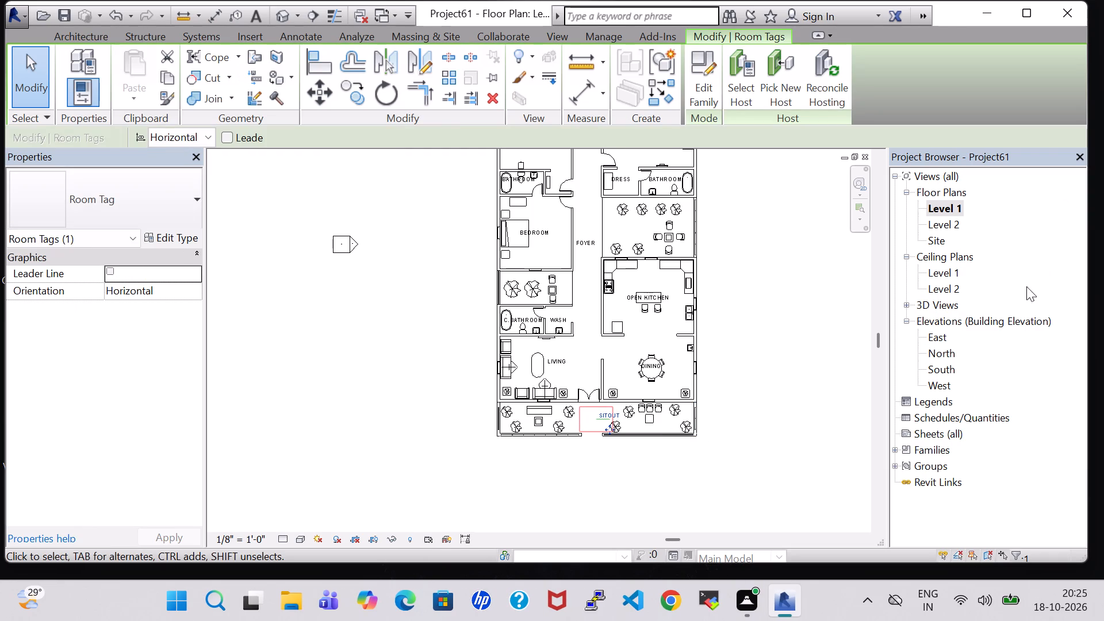
key("Right")
key("Right")
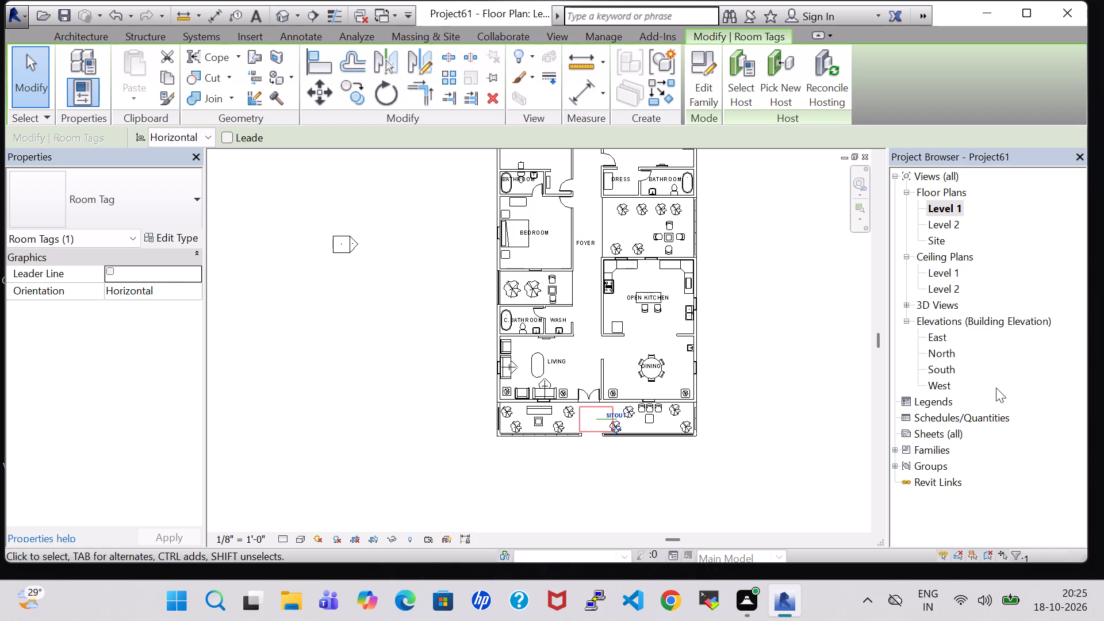
key("Left")
key("Left")
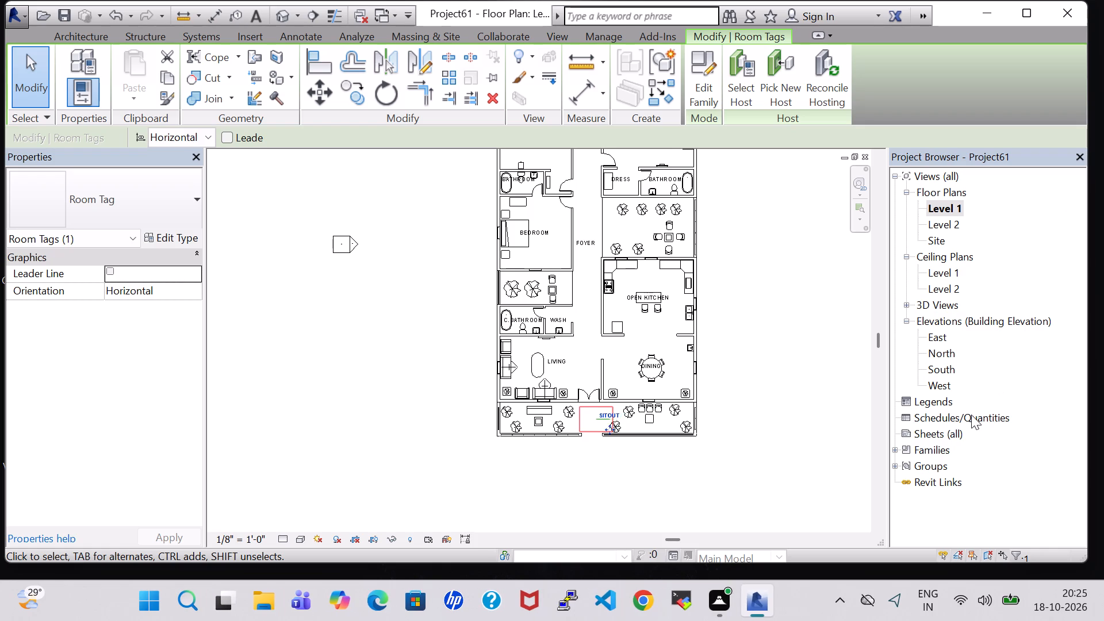
key("Left")
key("Left")
key("Left")
key("Left")
key("Down")
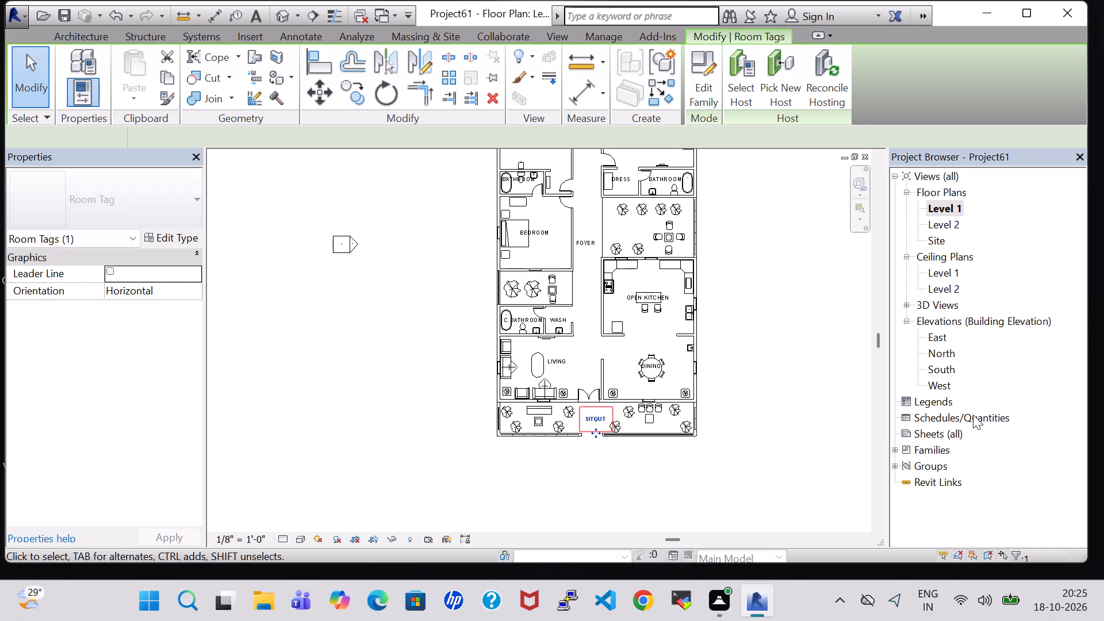
key("Left")
left_click(796, 364)
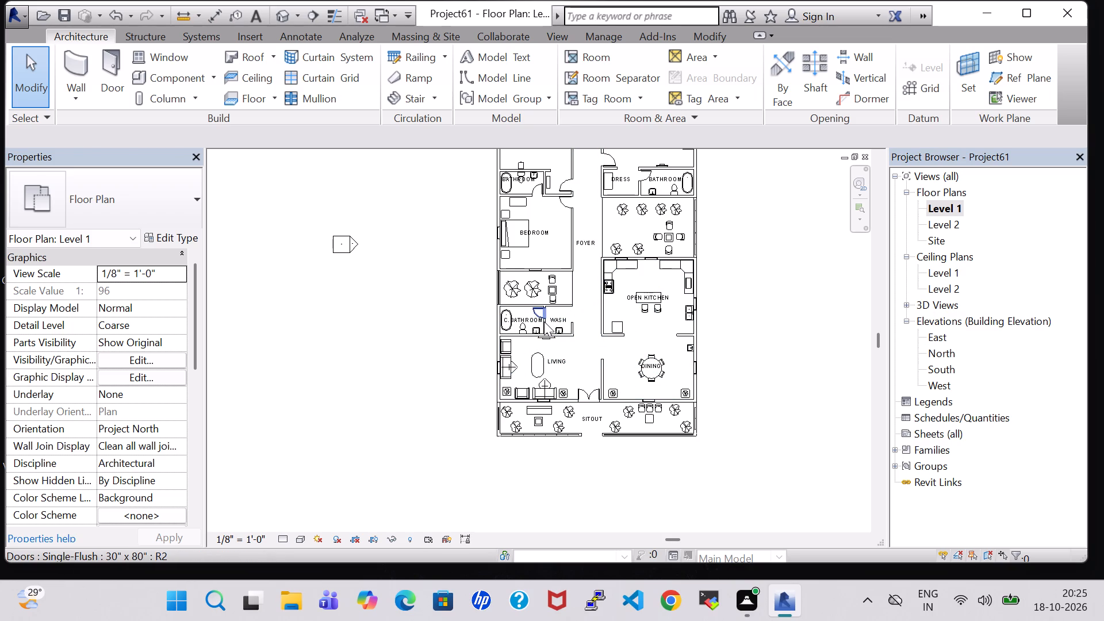
Load the Washer family from the Domestic folder of the Specialty Equipment library.
scroll(544, 321, "up", 6)
left_click(149, 79)
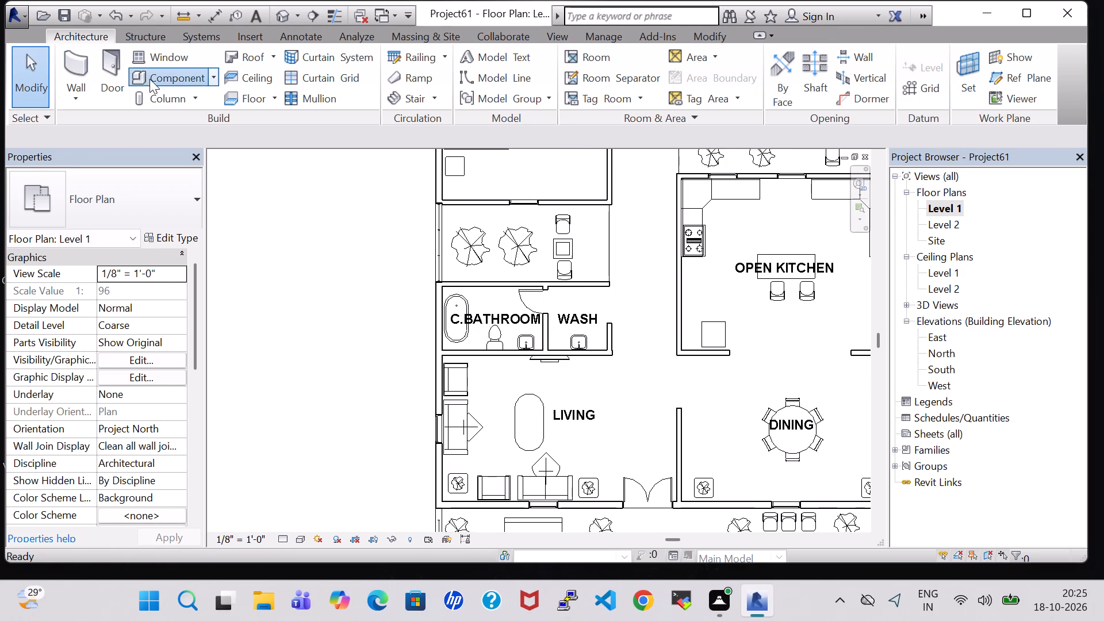
left_click(704, 70)
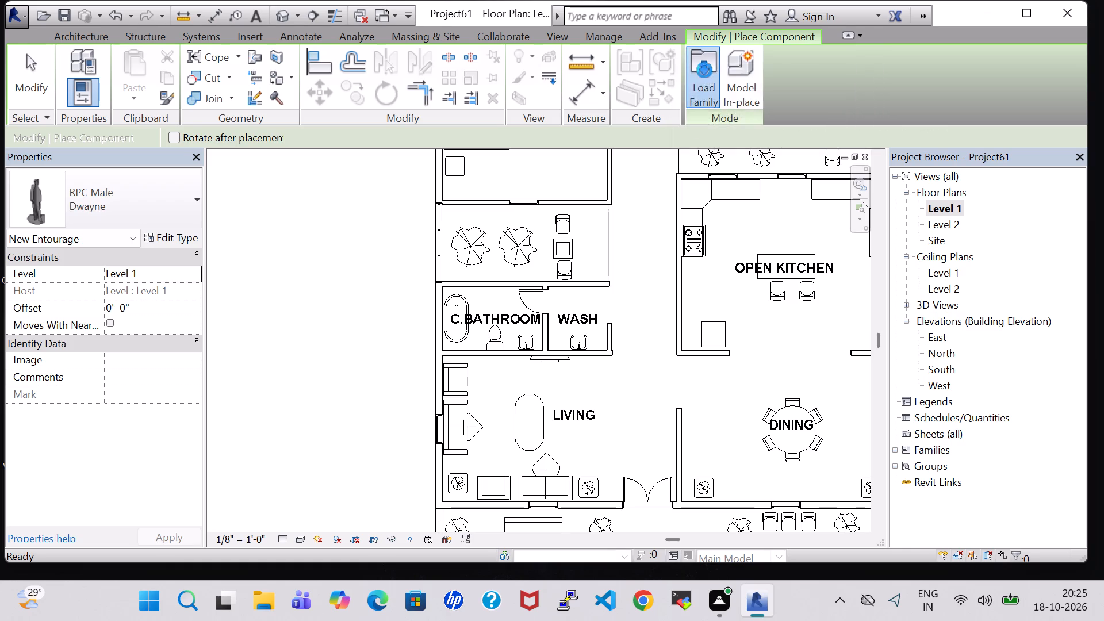
left_click(577, 396)
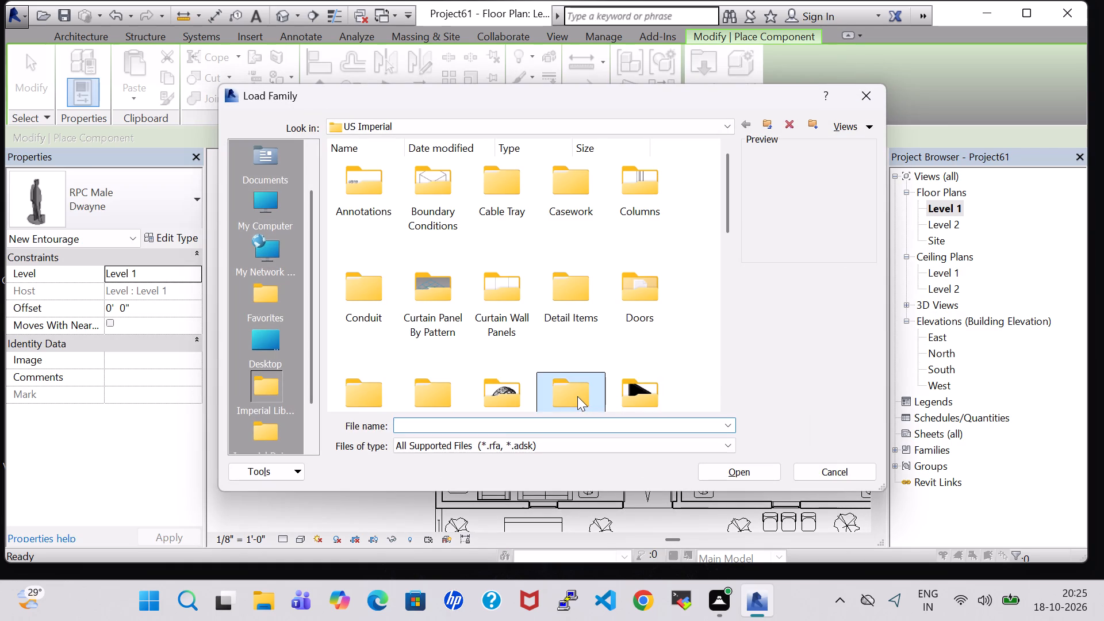
key("s")
double_click(432, 173)
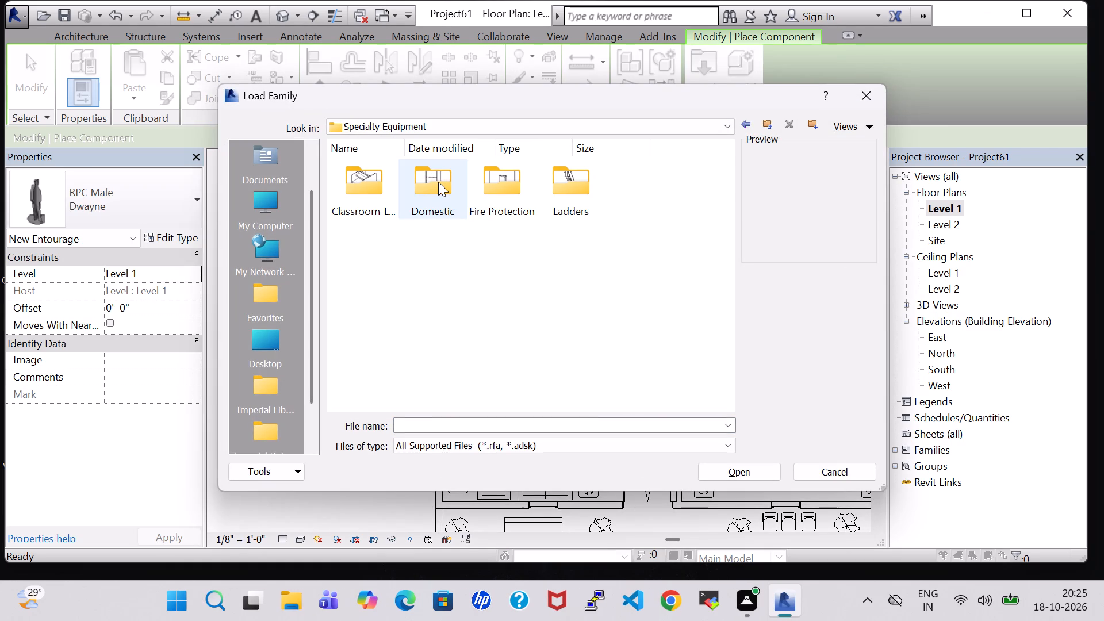
double_click(438, 182)
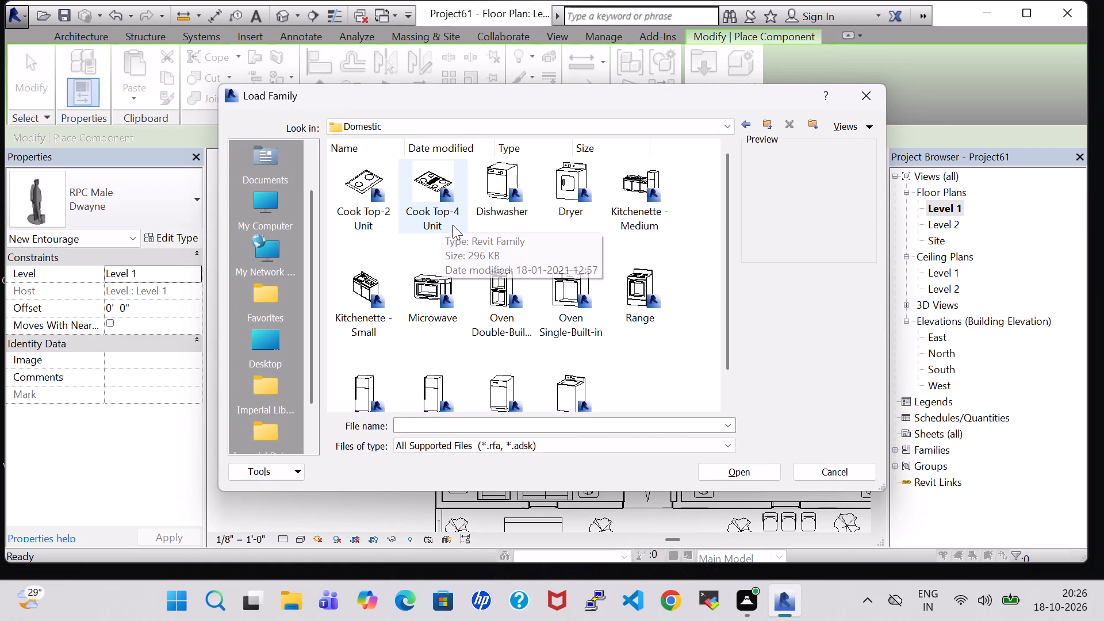
scroll(531, 290, "down", 2)
left_click(561, 341)
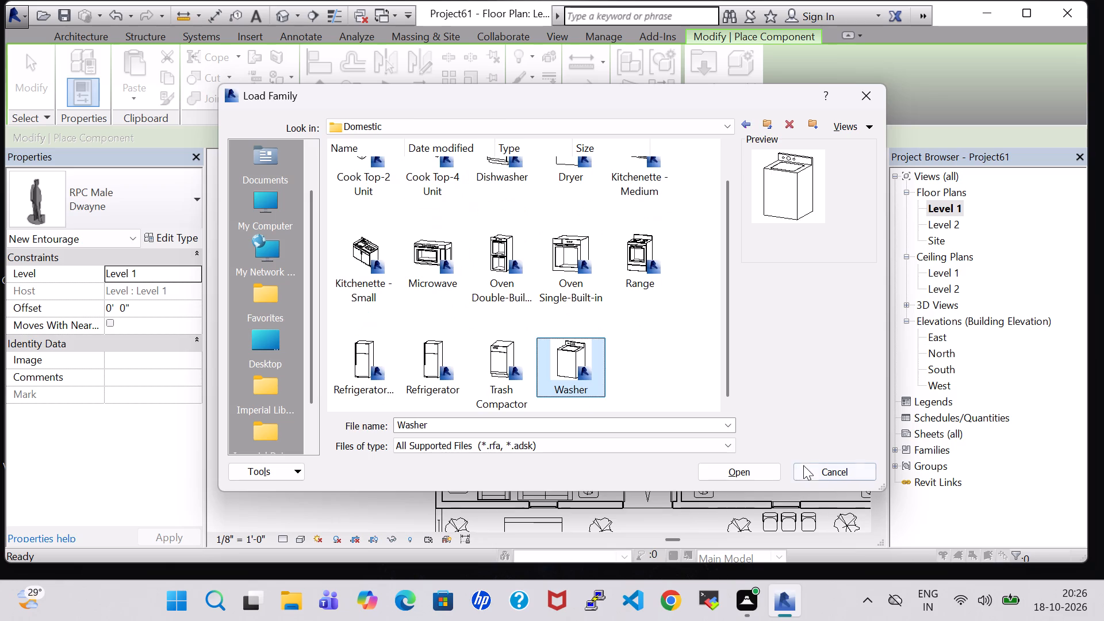
left_click(762, 466)
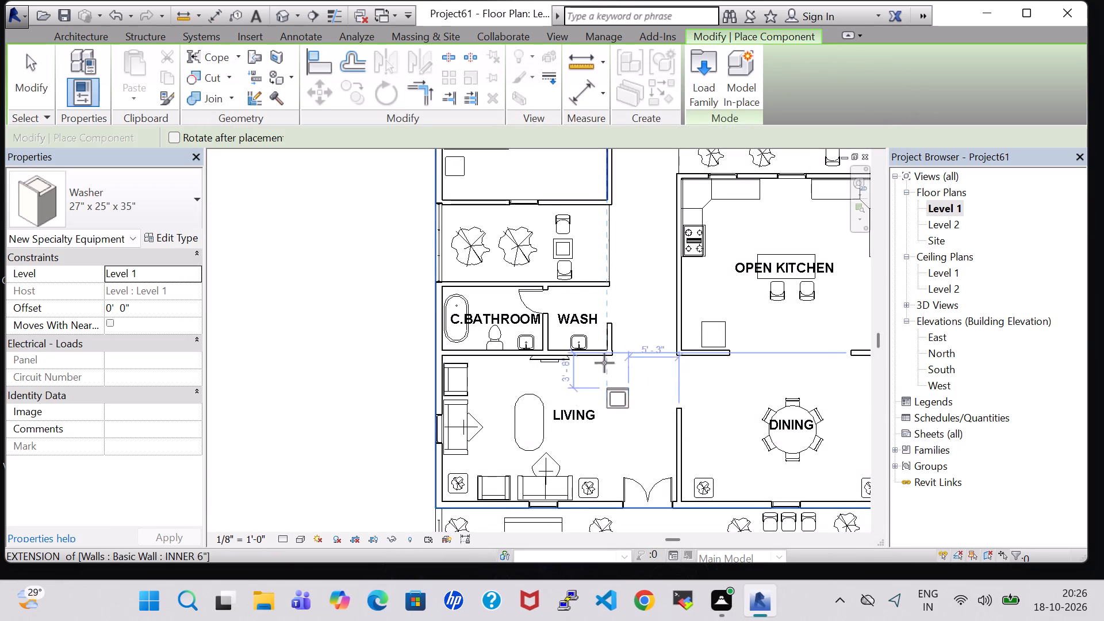
Place a rotated 27" x 25" x 35" Washer in the WASH room, between the C.BATHROOM wall and the sink.
scroll(599, 339, "up", 4)
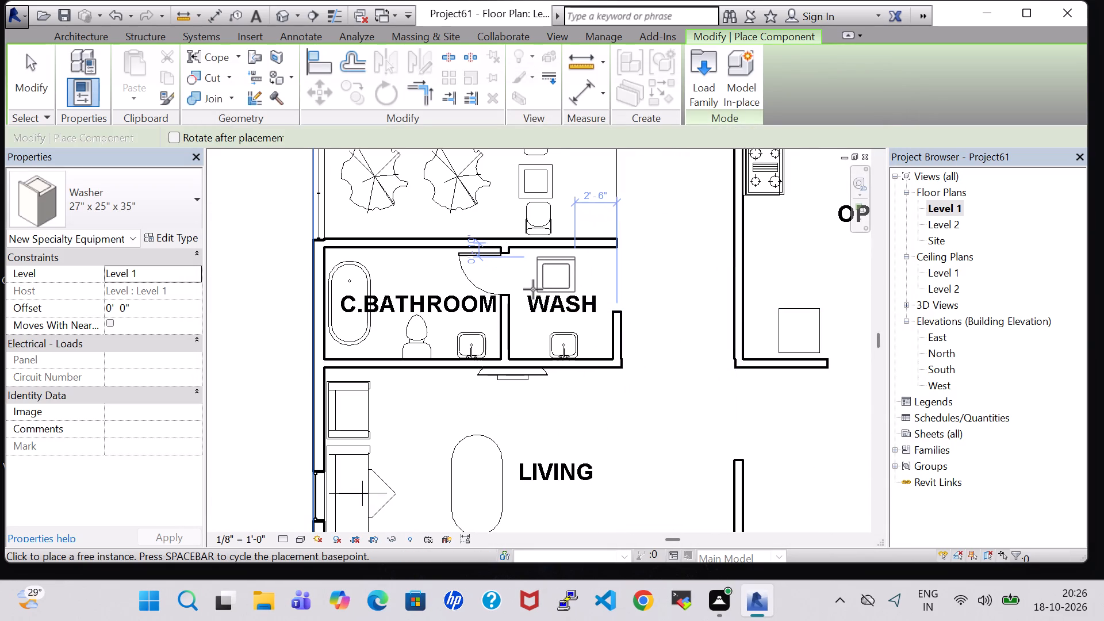
key("space")
key("space")
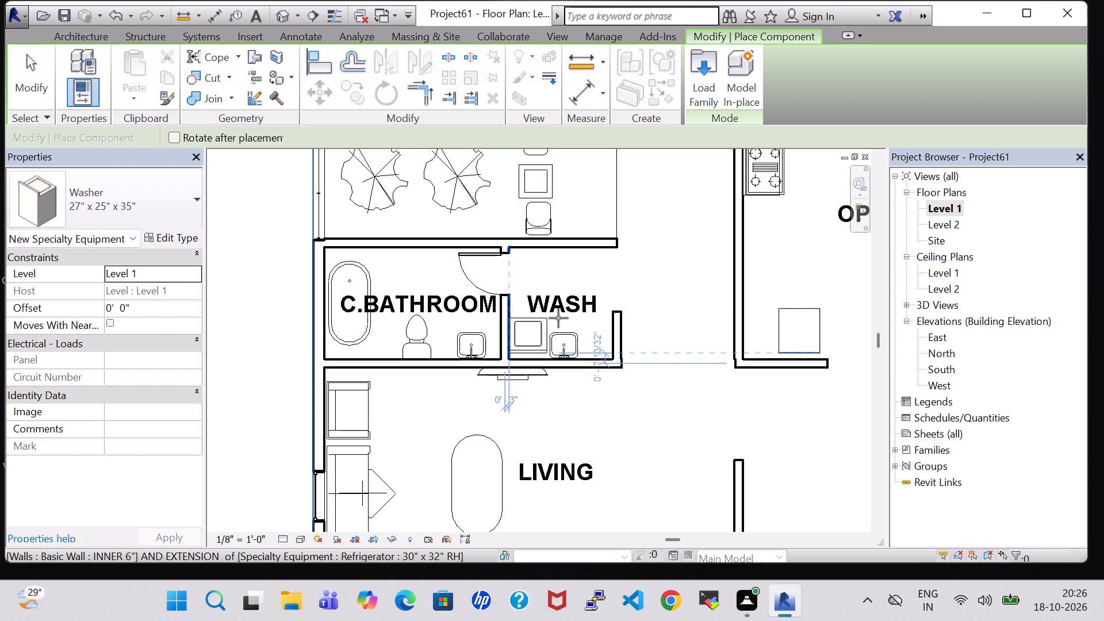
left_click(560, 317)
key("Escape")
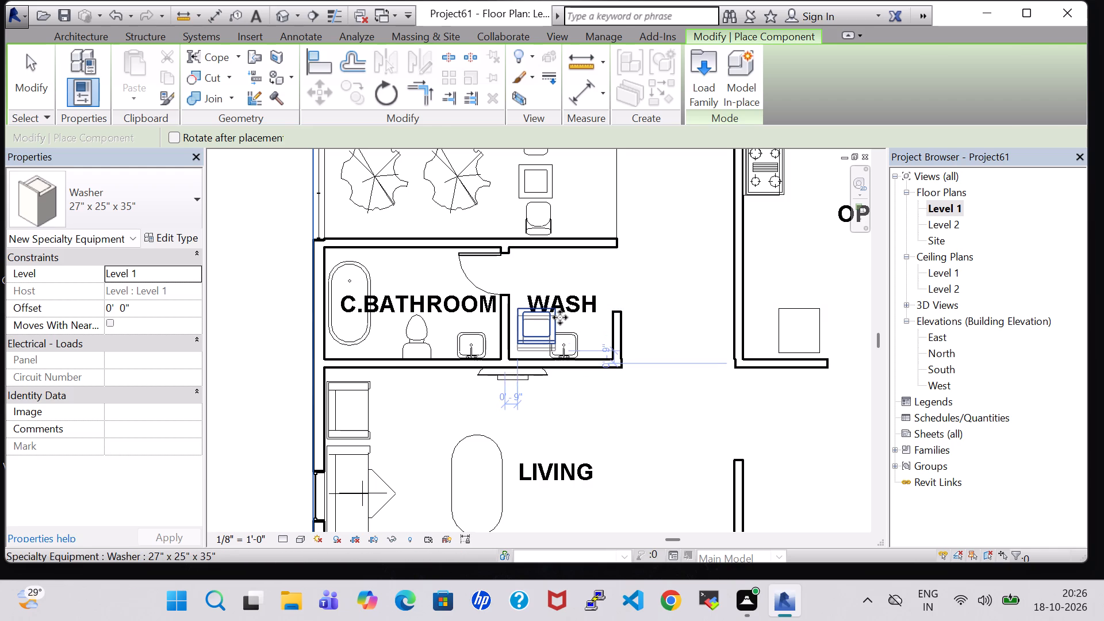
key("Escape")
Nudge the WASH room's sink away from the washer, toward the foyer-side wall.
left_click(570, 337)
key("Right")
key("Right")
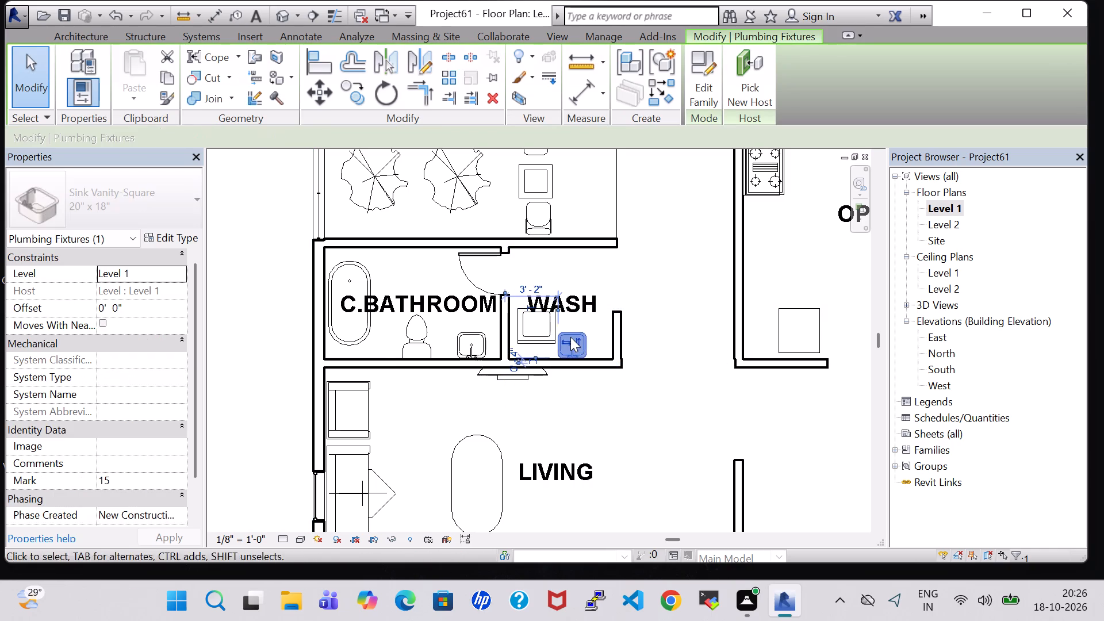
key("Right")
key("Right")
key("Right")
left_click(662, 398)
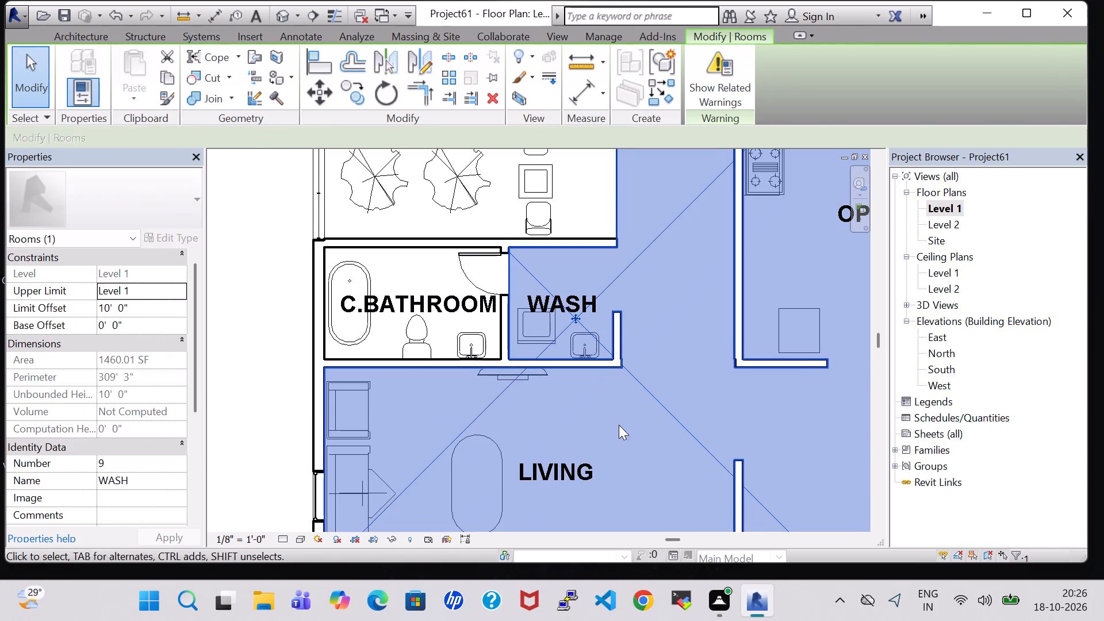
left_click(619, 425)
Nudge the washer slightly closer to the wall shared with the living room.
left_click(532, 337)
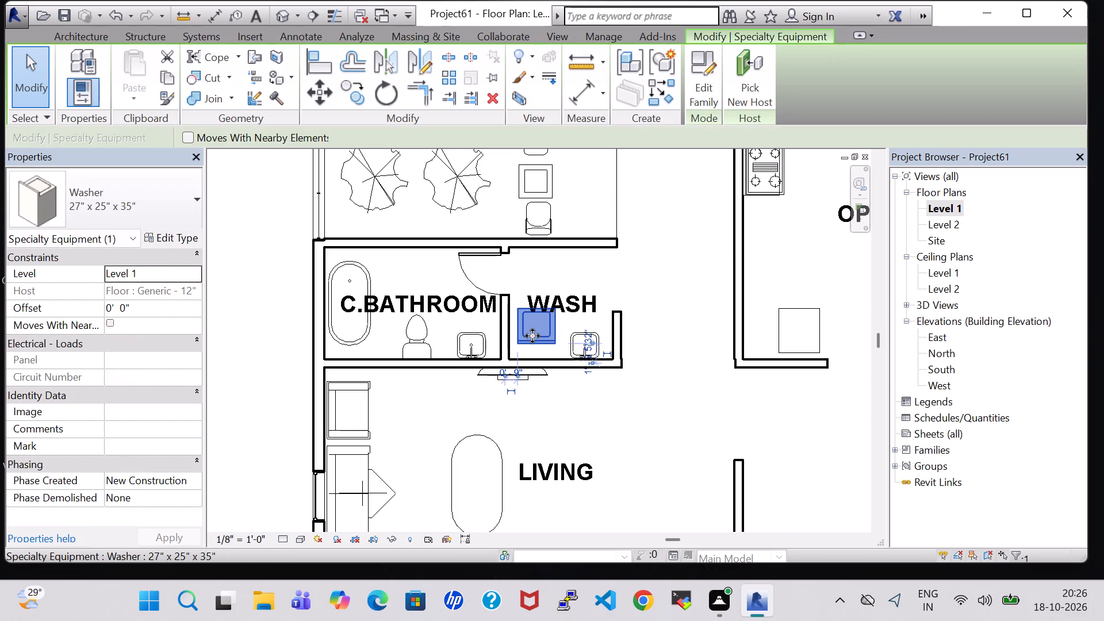
key("Down")
key("Down")
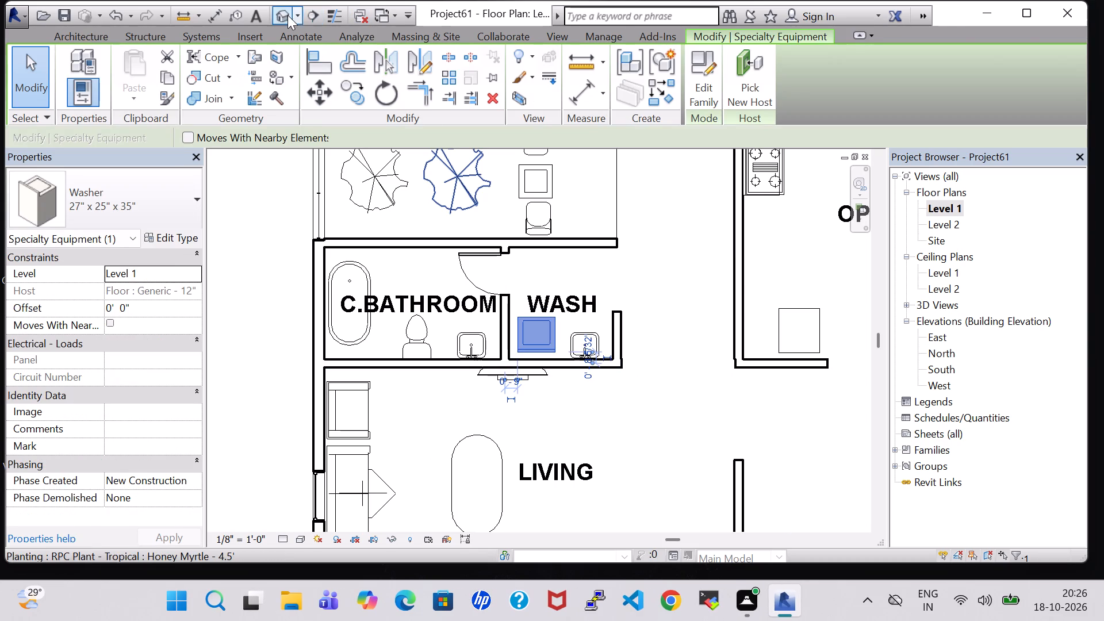
In the 3D top view, delete the Generic - 12" roof covering the house.
left_click(277, 13)
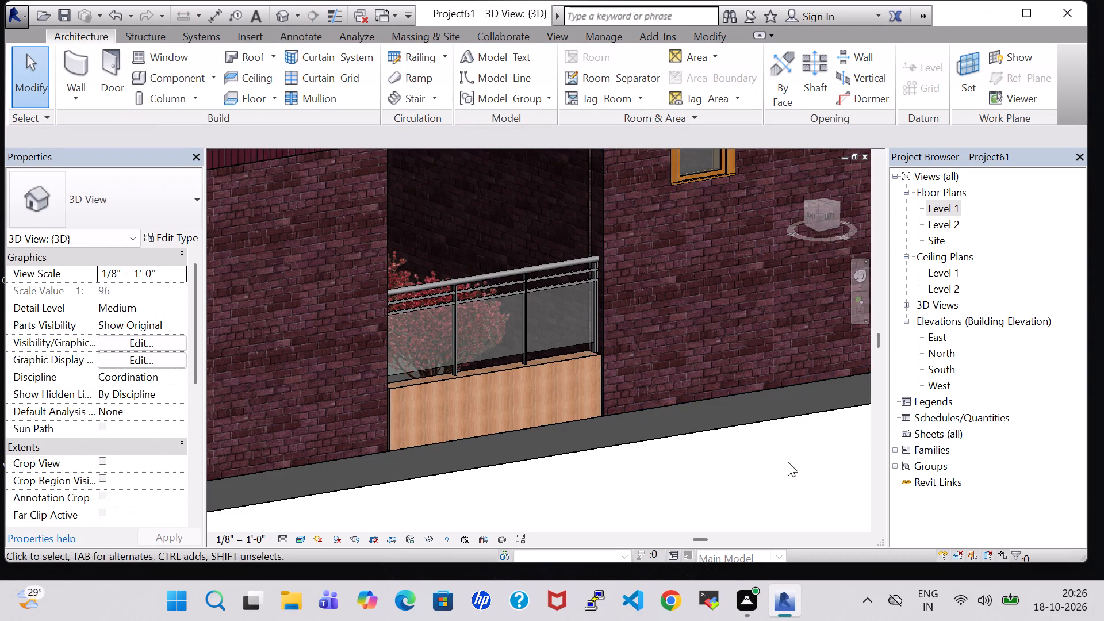
middle_click_drag(788, 462, 785, 492)
left_click(815, 202)
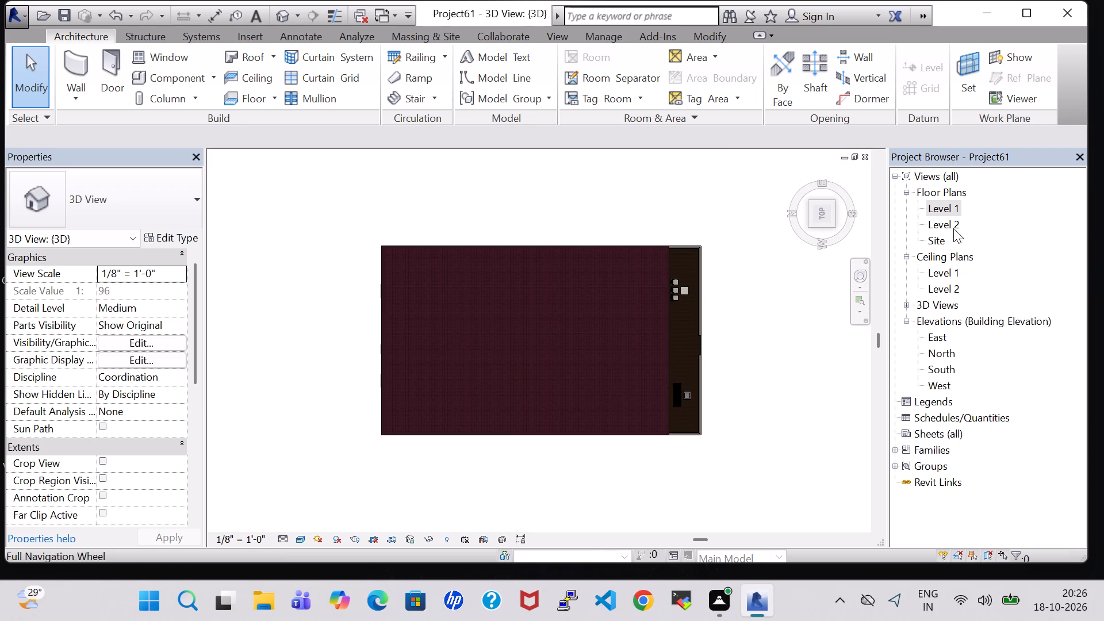
scroll(570, 268, "up", 6)
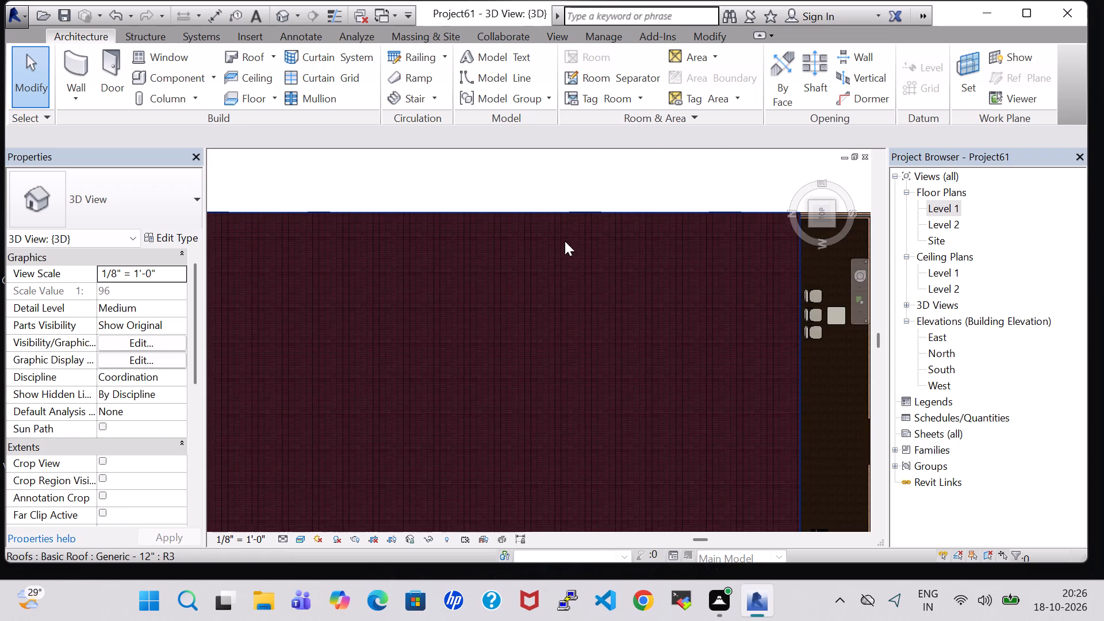
left_click(555, 216)
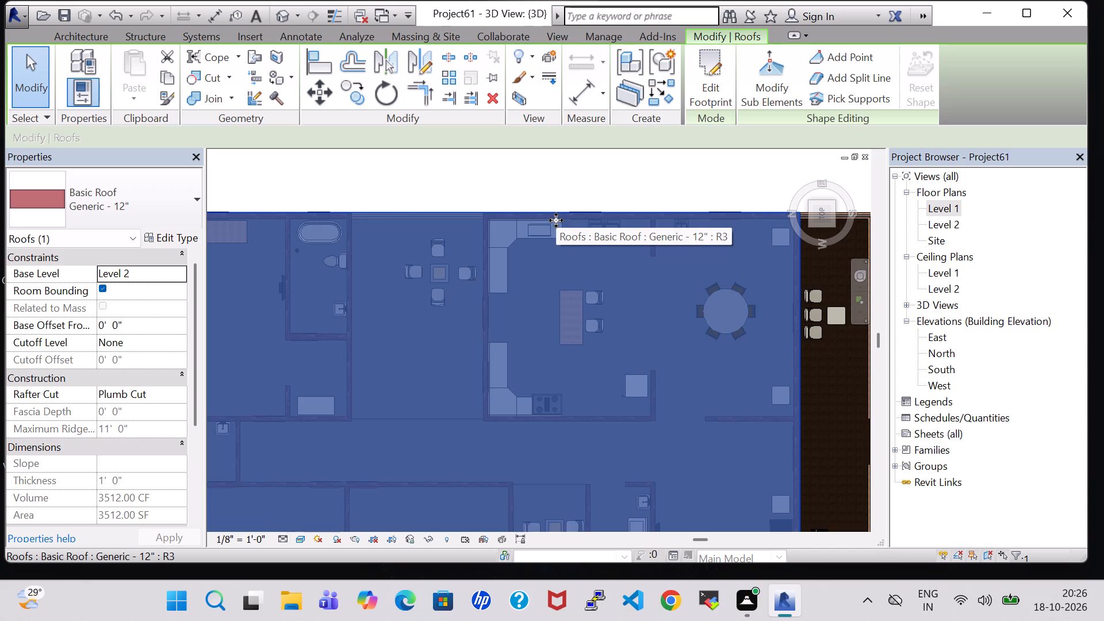
key("Delete")
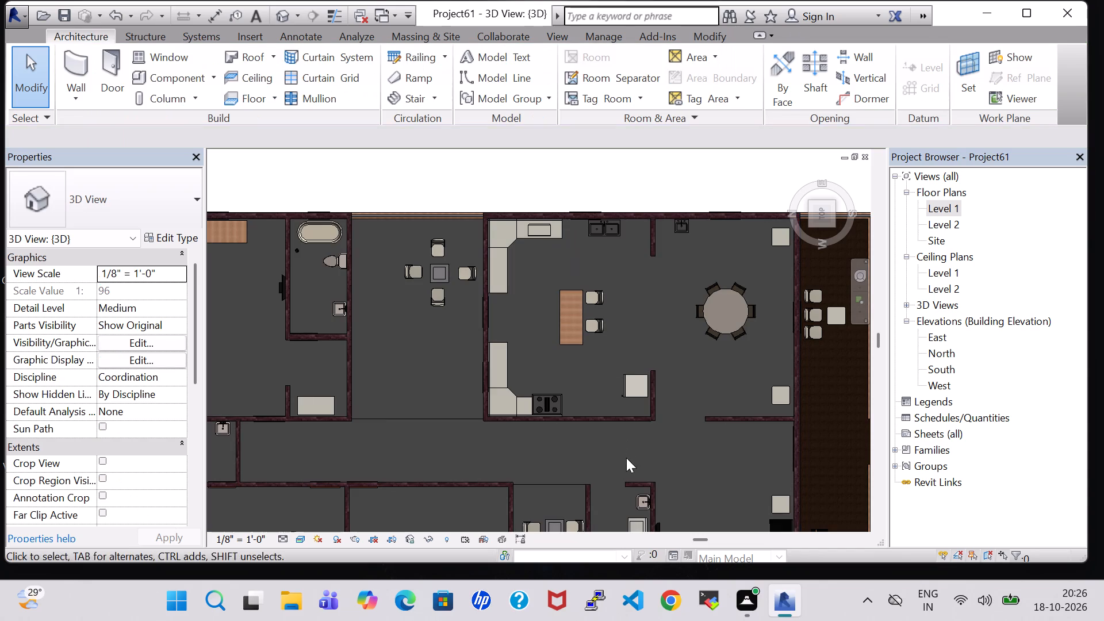
In an angled 3D view of the WASH room, rotate the washer by half a turn.
middle_click_drag(626, 458, 673, 370)
scroll(543, 374, "up", 5)
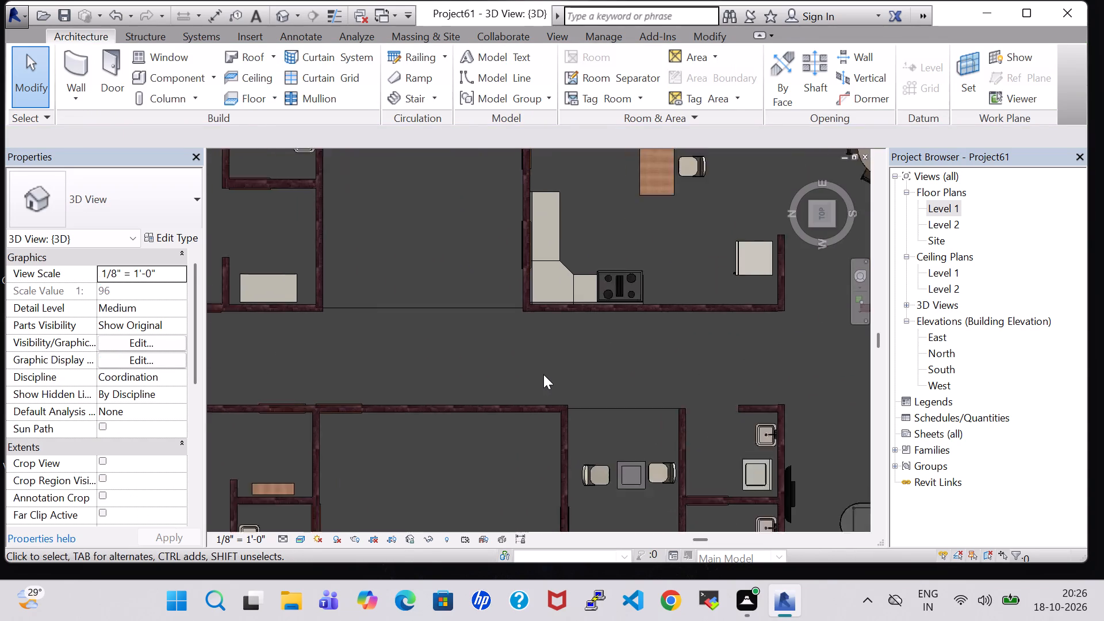
middle_click_drag(543, 374, 693, 410)
scroll(693, 410, "down", 4)
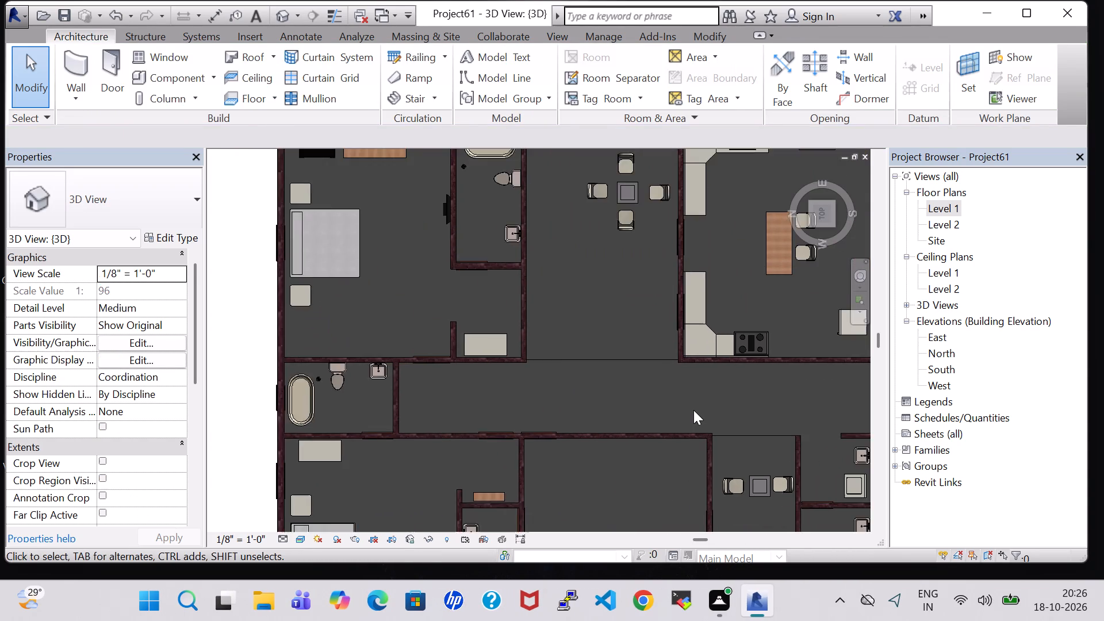
scroll(693, 410, "down", 1)
middle_click_drag(693, 410, 535, 340)
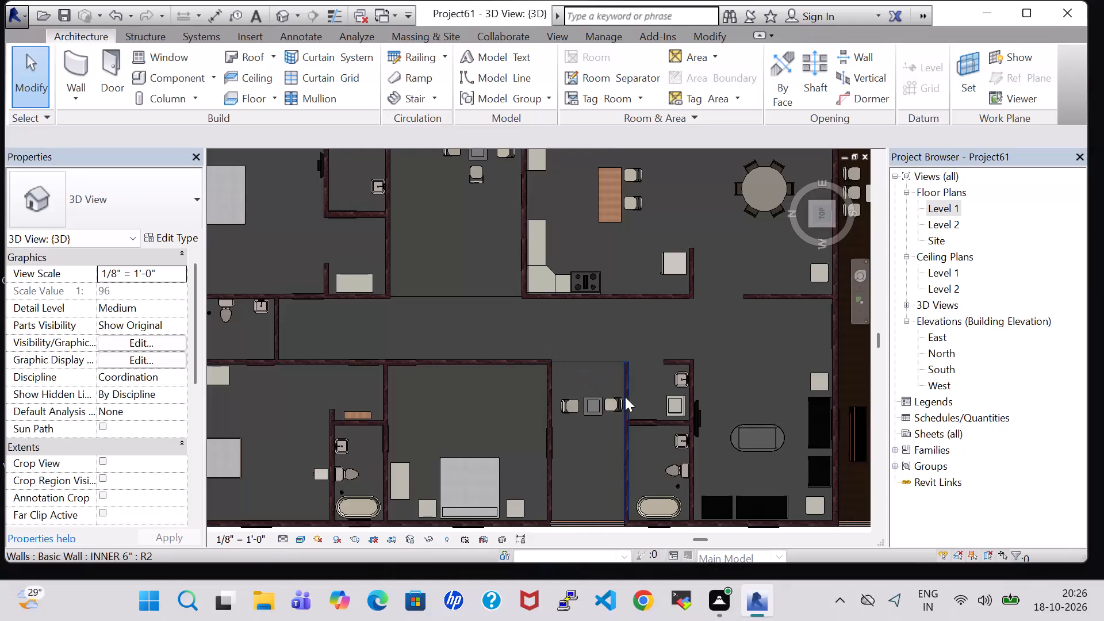
scroll(630, 400, "up", 8)
middle_click_drag(667, 439, 706, 428, "shift")
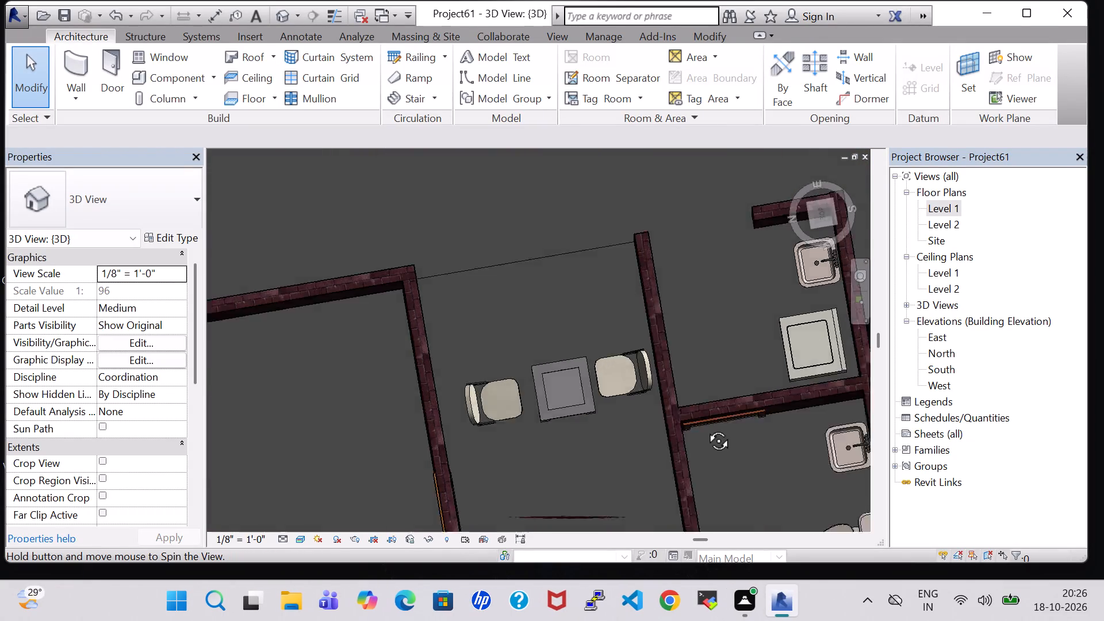
middle_click_drag(706, 428, 709, 425, "shift")
middle_click_drag(802, 403, 845, 346, "shift")
middle_click_drag(750, 292, 546, 506)
middle_click_drag(677, 435, 710, 428)
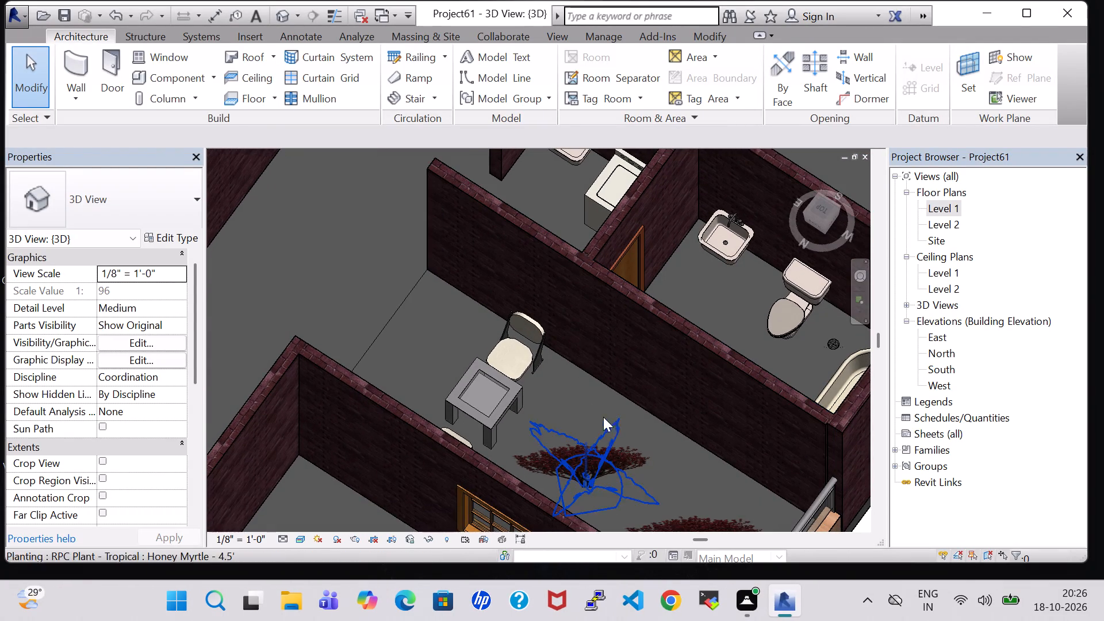
middle_click_drag(585, 400, 647, 466)
left_click(655, 259)
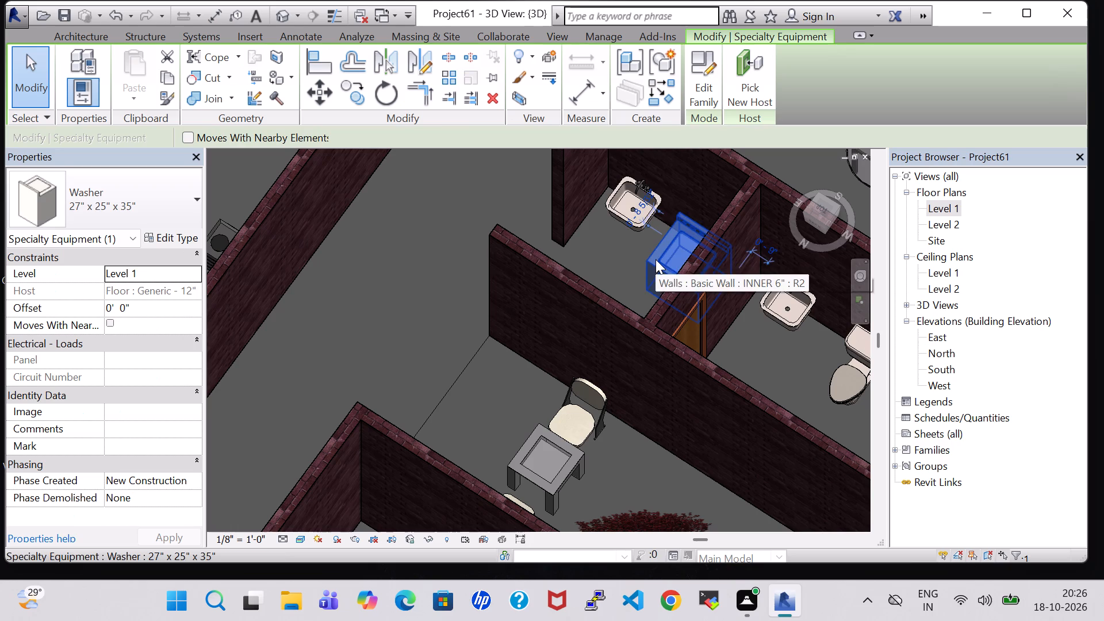
key("space")
key("space")
left_click(762, 355)
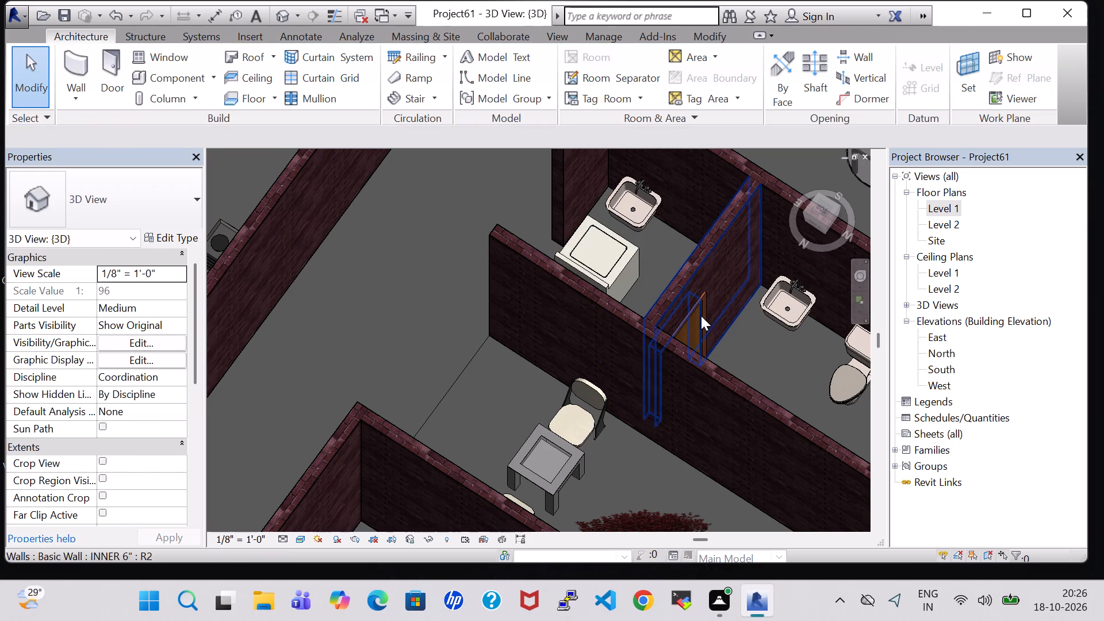
In the 3D view, nudge the WASH room's washer away from the room's front wall, toward the wall behind the sink.
left_click(637, 270)
key("Up")
key("Up")
key("Up")
key("Up")
key("Up")
key("Up")
key("Up")
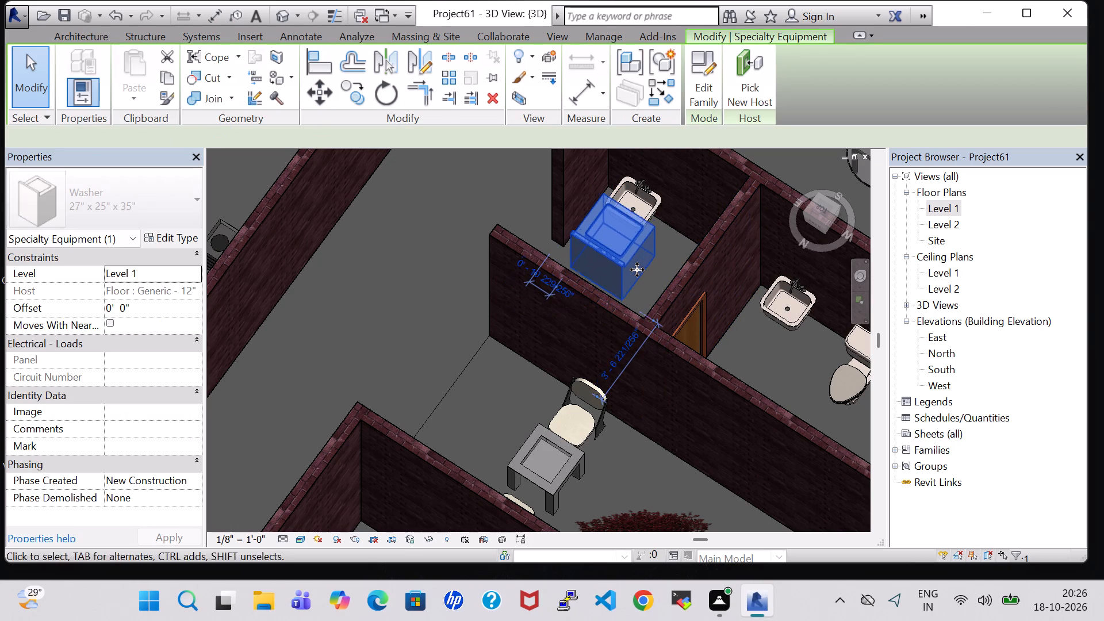
key("Right")
key("Right")
key("Right")
key("Right")
key("Right")
key("Right")
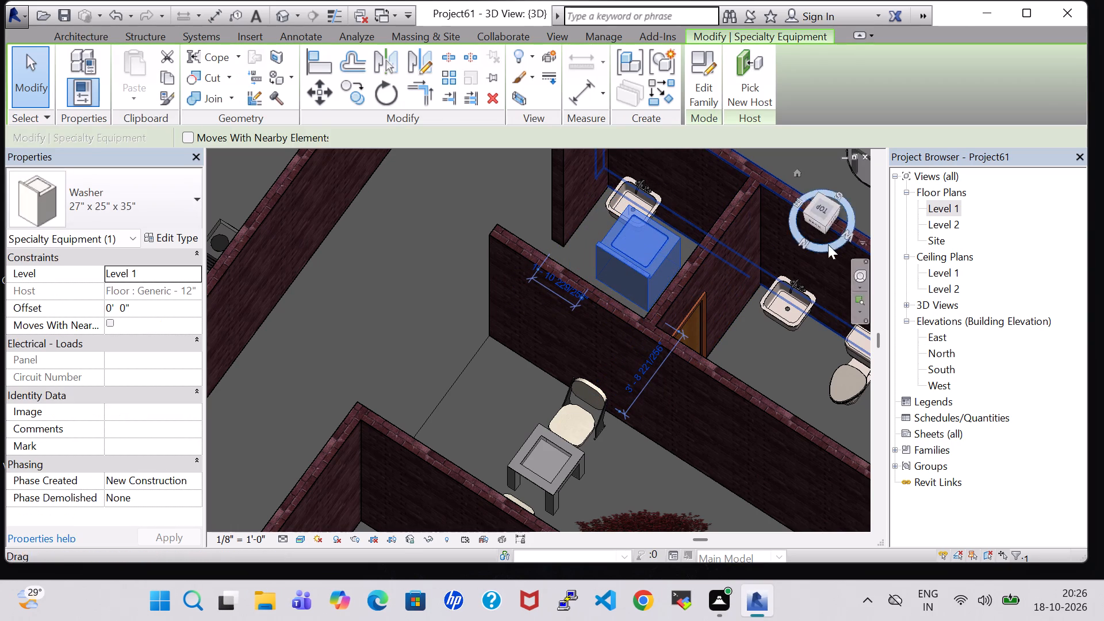
key("Up")
key("Up")
key("Up")
key("Up")
key("Right")
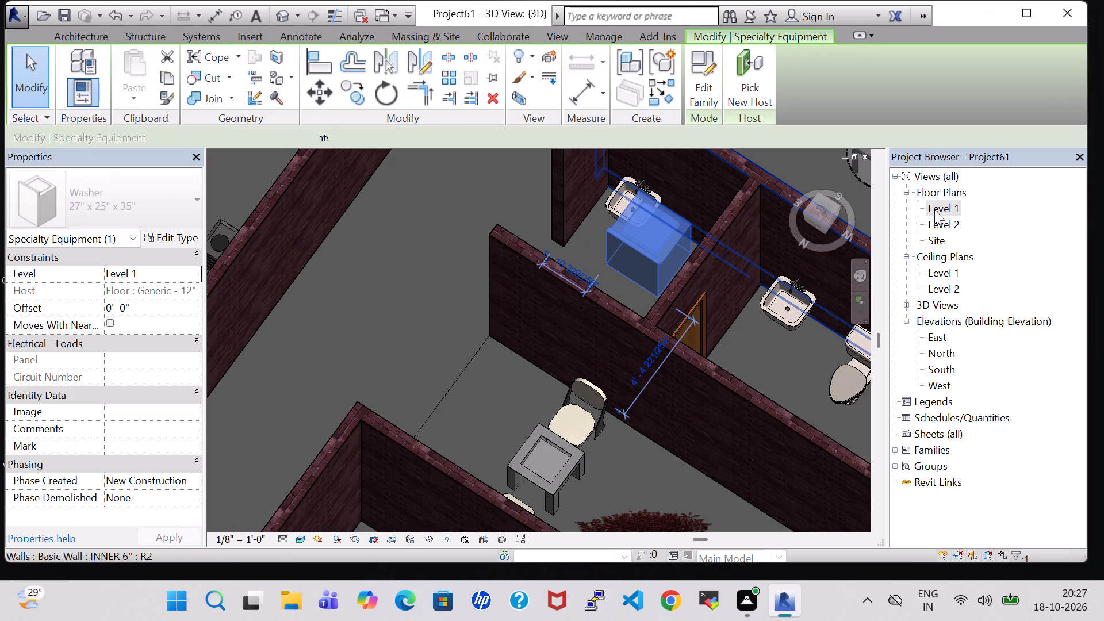
In the Level 1 plan, nudge the washer clear of the sink into the corner by the C.BATHROOM and LIVING walls.
double_click(956, 202)
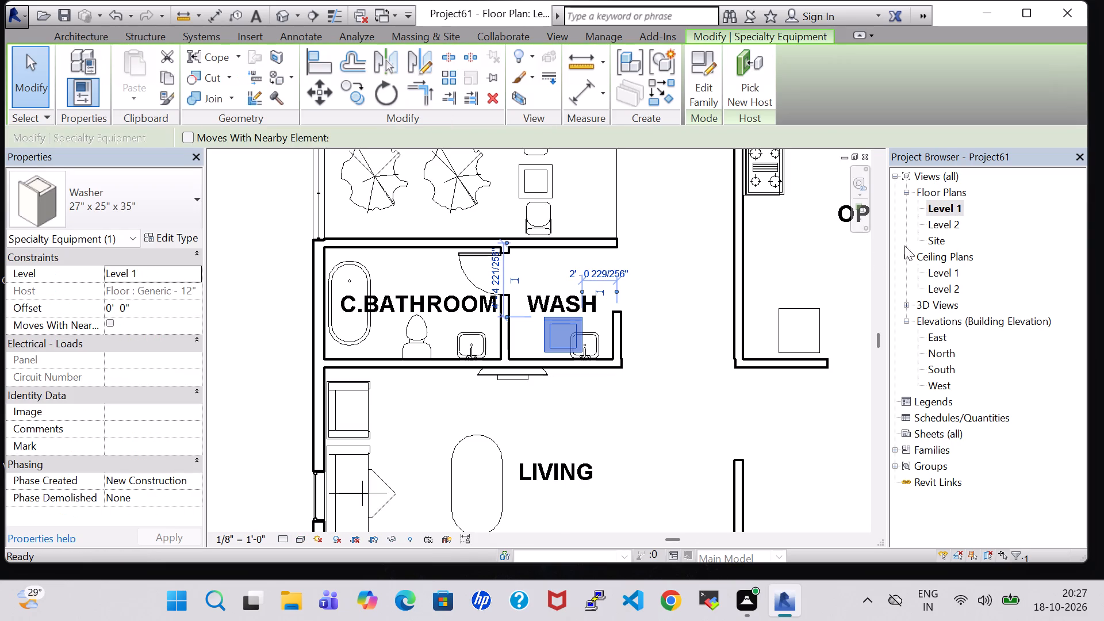
key("Left")
key("Left")
key("Left")
key("Left")
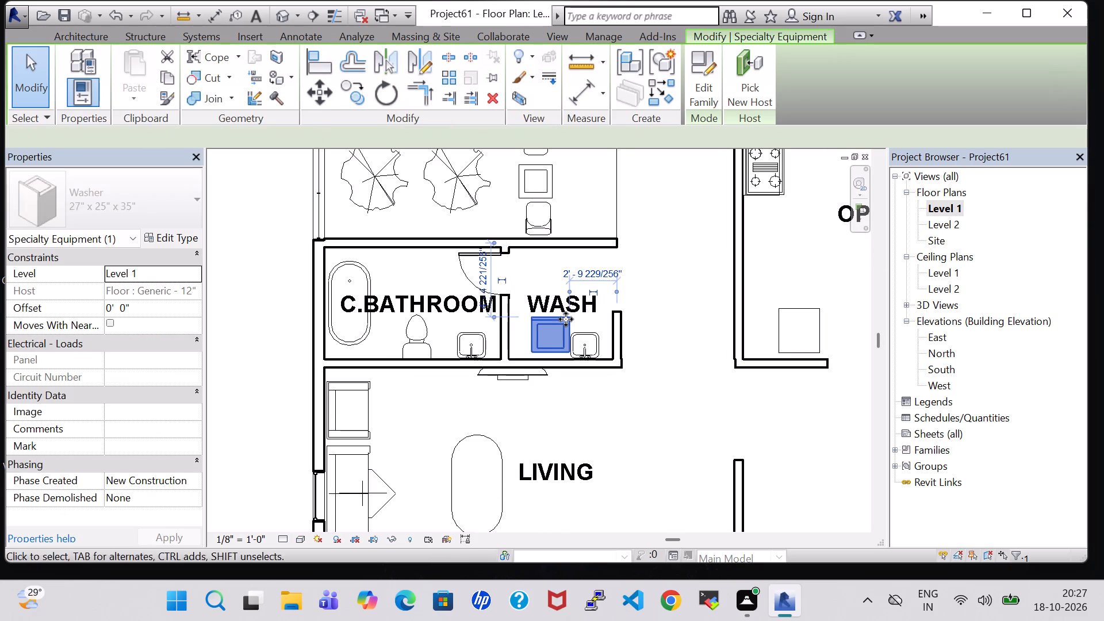
key("Left")
key("Left")
key("Left")
key("Down")
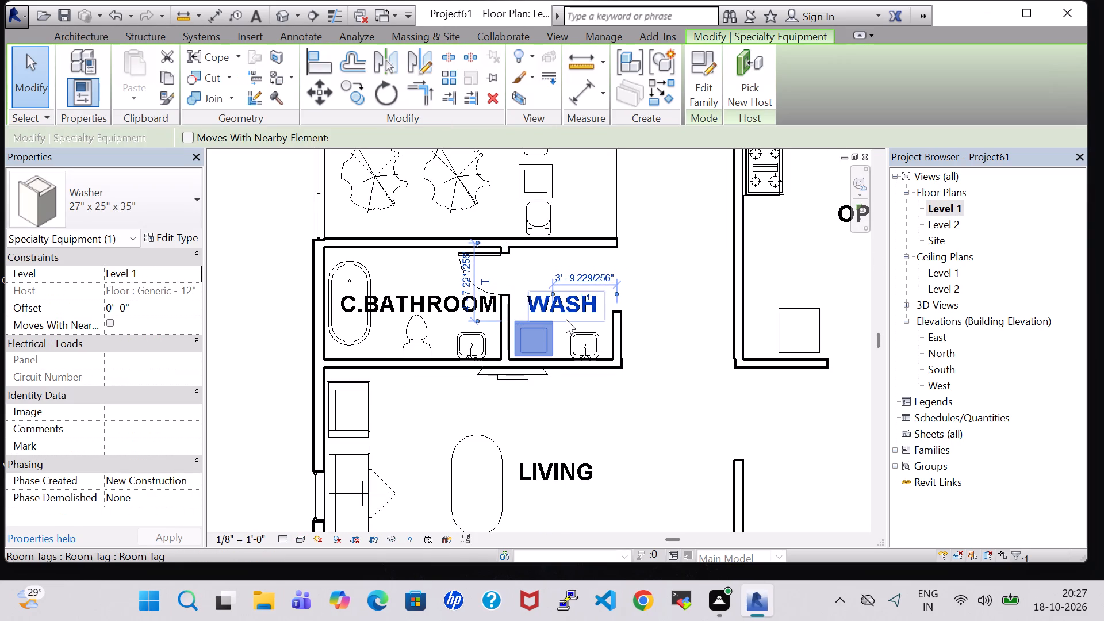
left_click(688, 345)
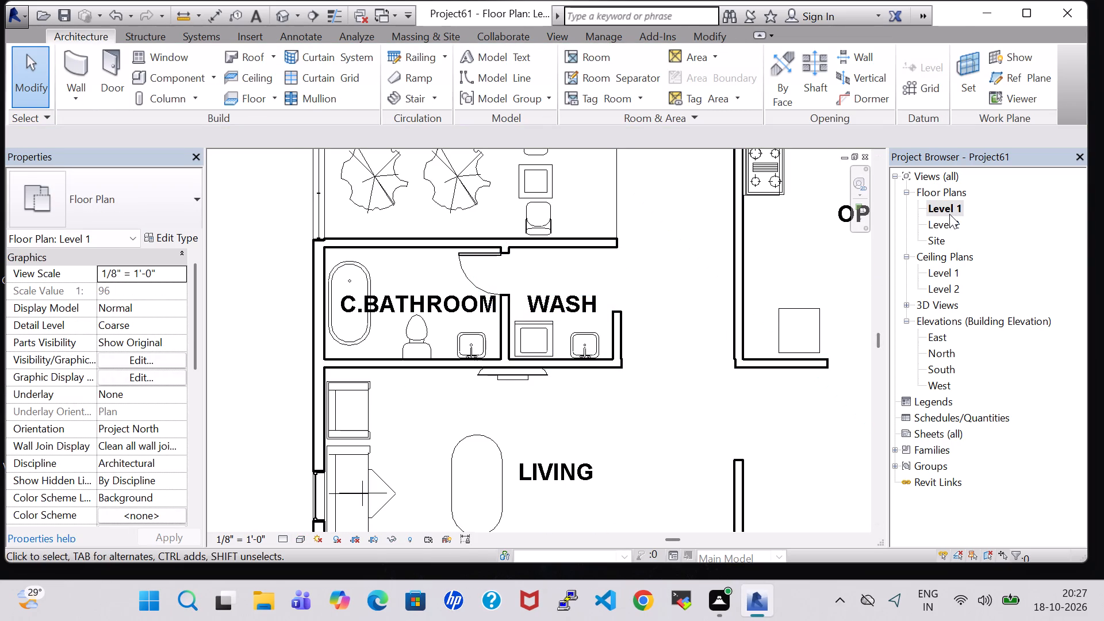
Start a Generic - 12" roof by footprint on Level 2, drawing its unsloped first edge along the two bedrooms' outer rear wall.
double_click(949, 214)
scroll(297, 154, "down", 6)
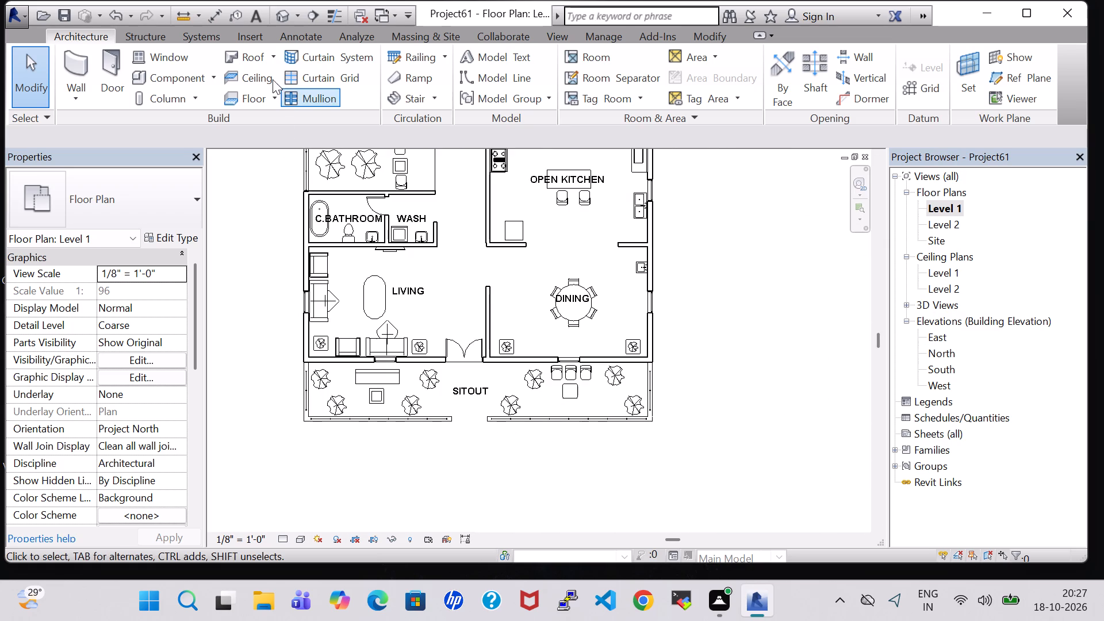
left_click(256, 57)
left_click(536, 328)
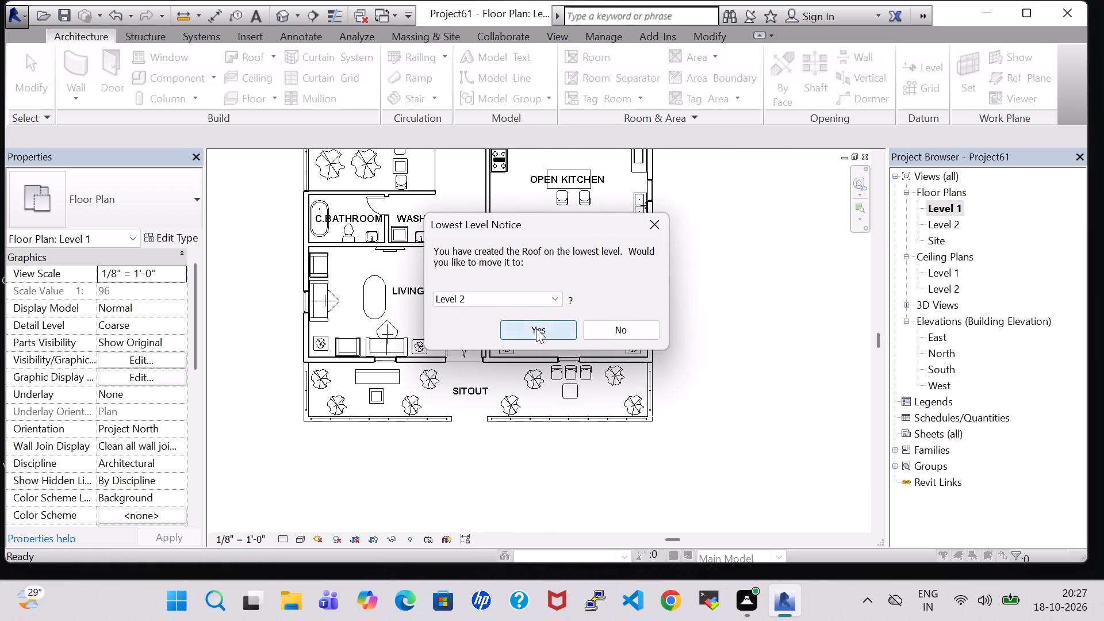
left_click(822, 62)
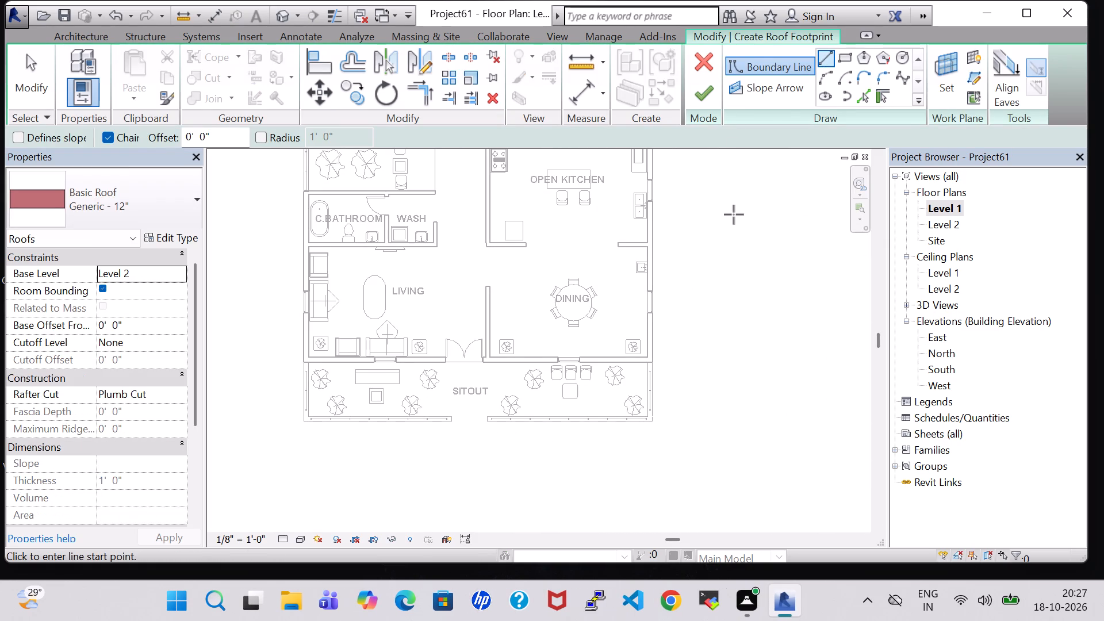
middle_click_drag(734, 214, 891, 466)
scroll(852, 424, "down", 3)
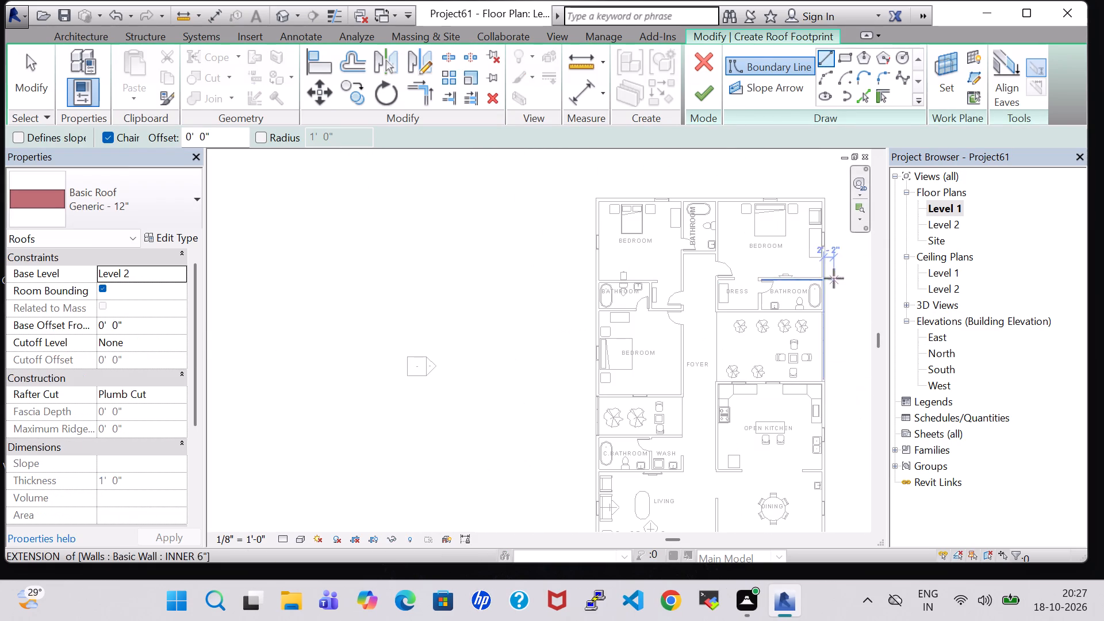
scroll(639, 223, "up", 3)
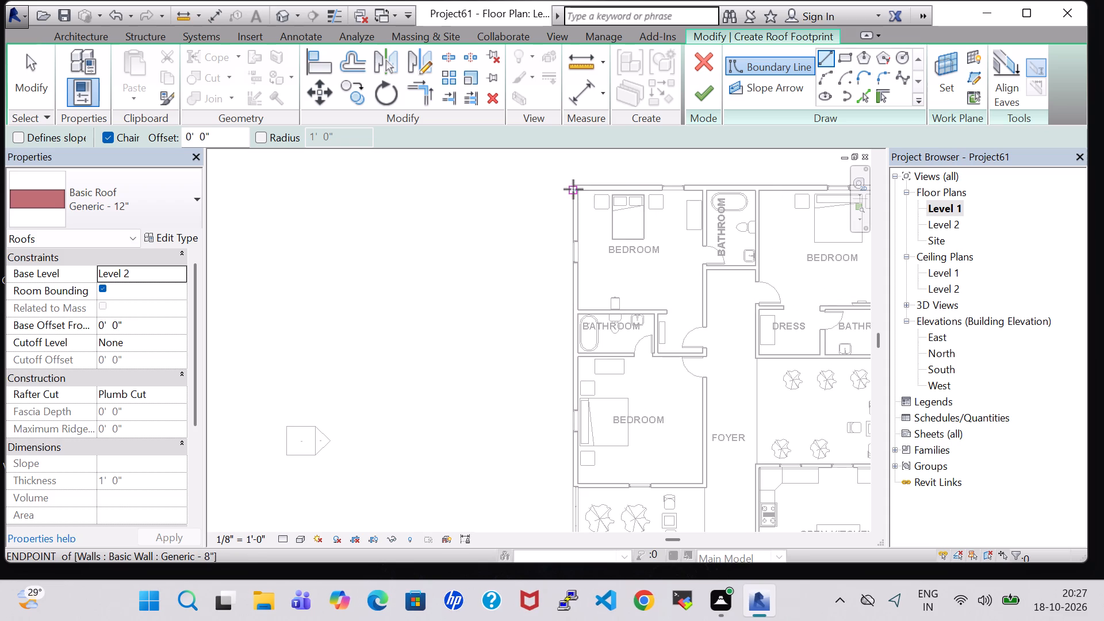
left_click(574, 186)
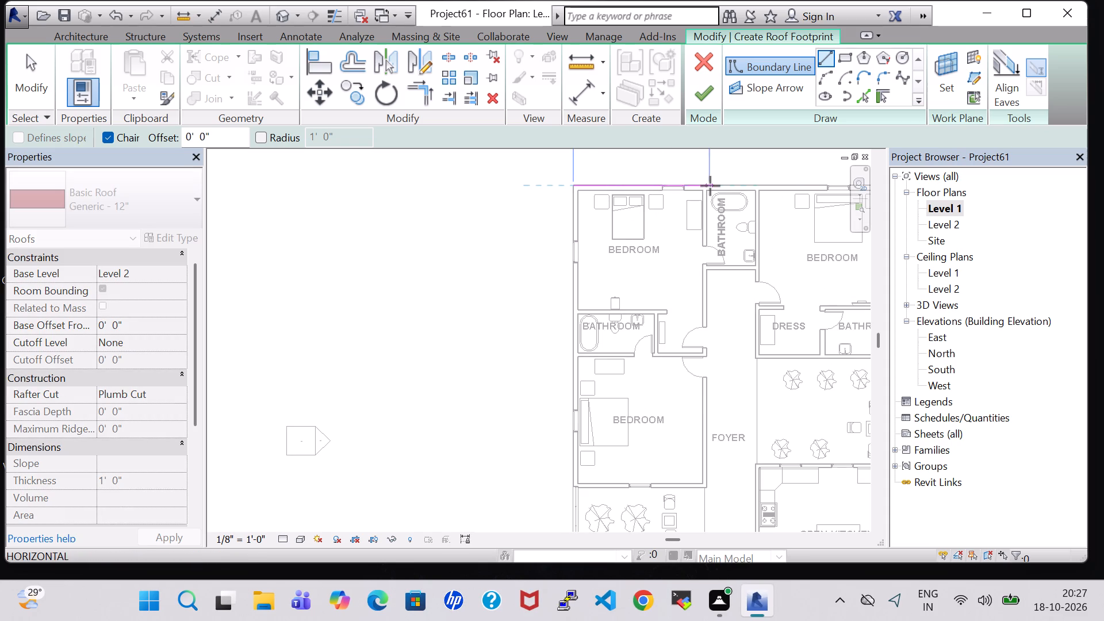
middle_click_drag(710, 186, 215, 192)
scroll(710, 186, "up", 1)
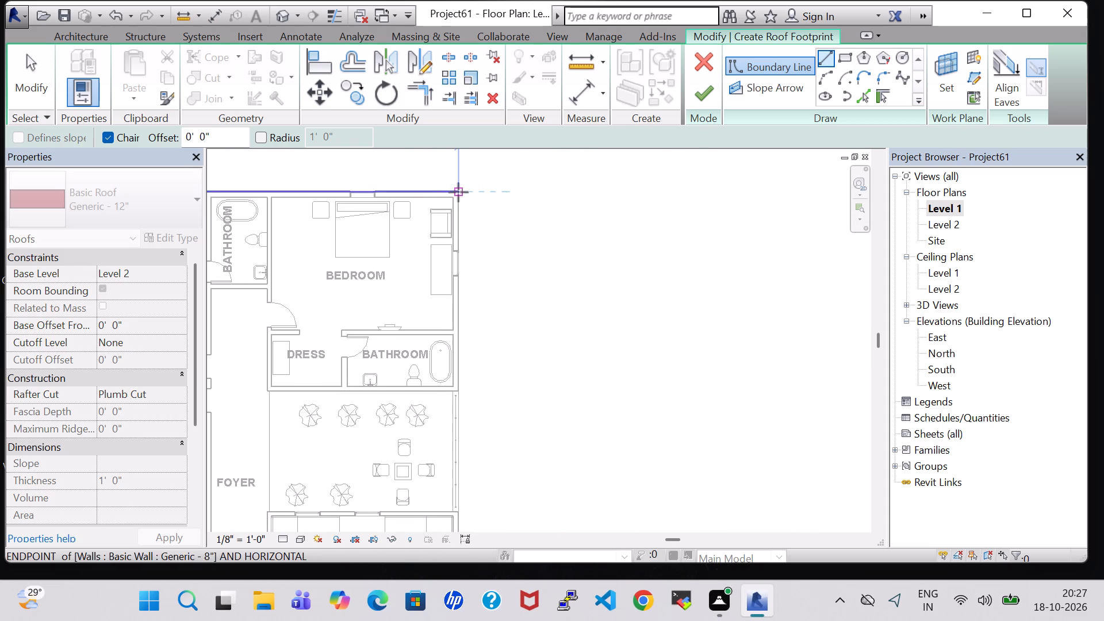
left_click(460, 194)
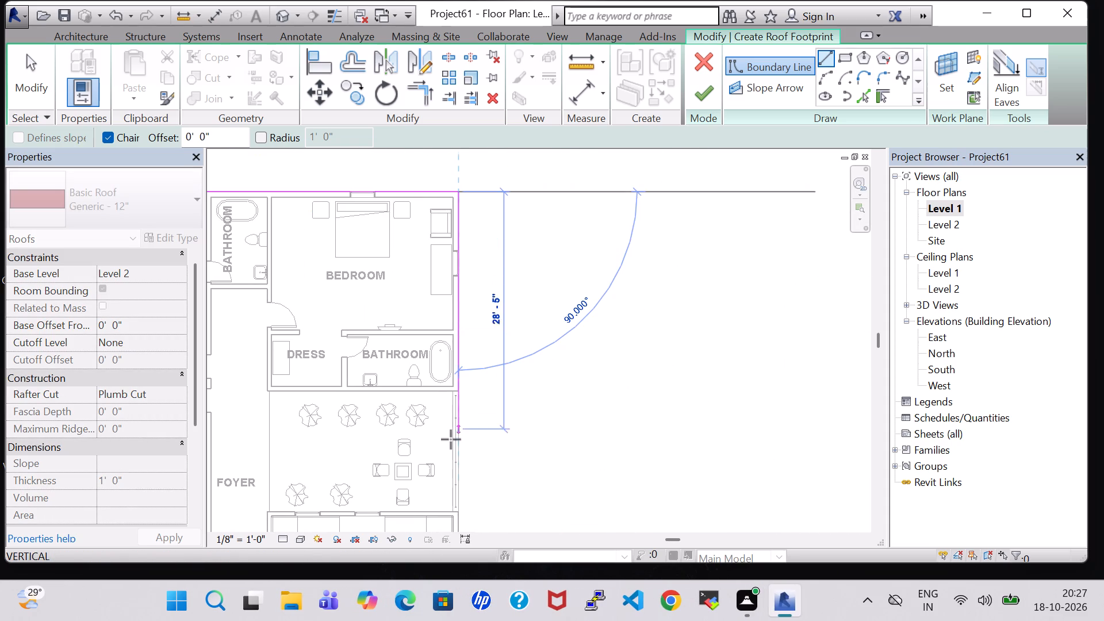
Continue the roof boundary along the kitchen and dining side's outer wall, then along the house wall facing the SITOUT, leaving the SITOUT outside.
middle_click_drag(450, 446, 525, 247)
middle_click_drag(523, 425, 564, 223)
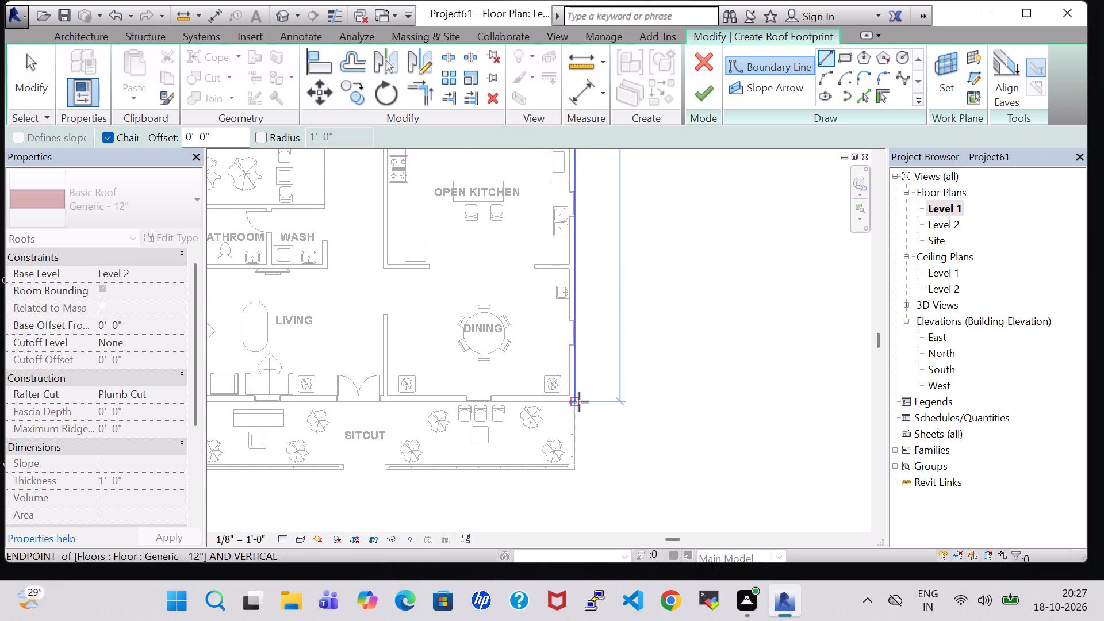
scroll(573, 402, "up", 5)
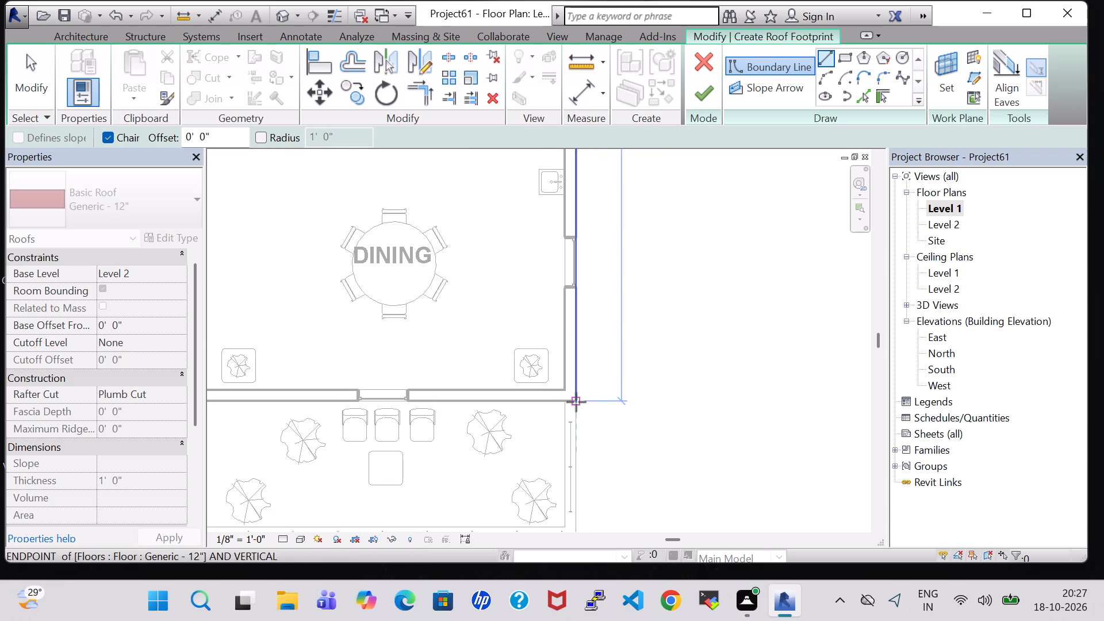
left_click(576, 402)
middle_click_drag(325, 394, 772, 396)
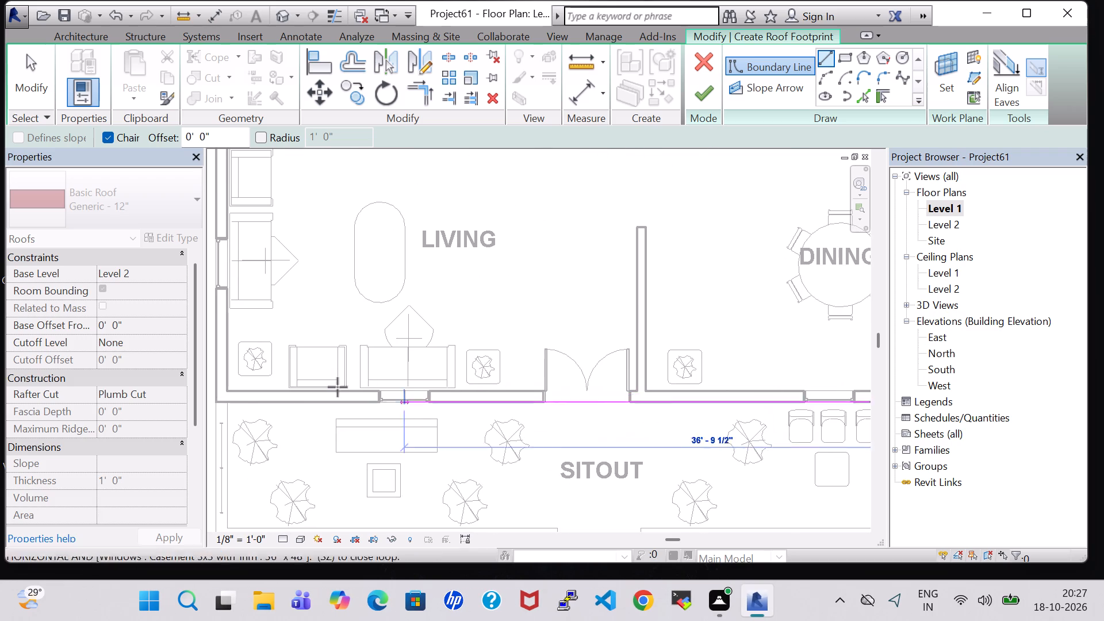
left_click(215, 402)
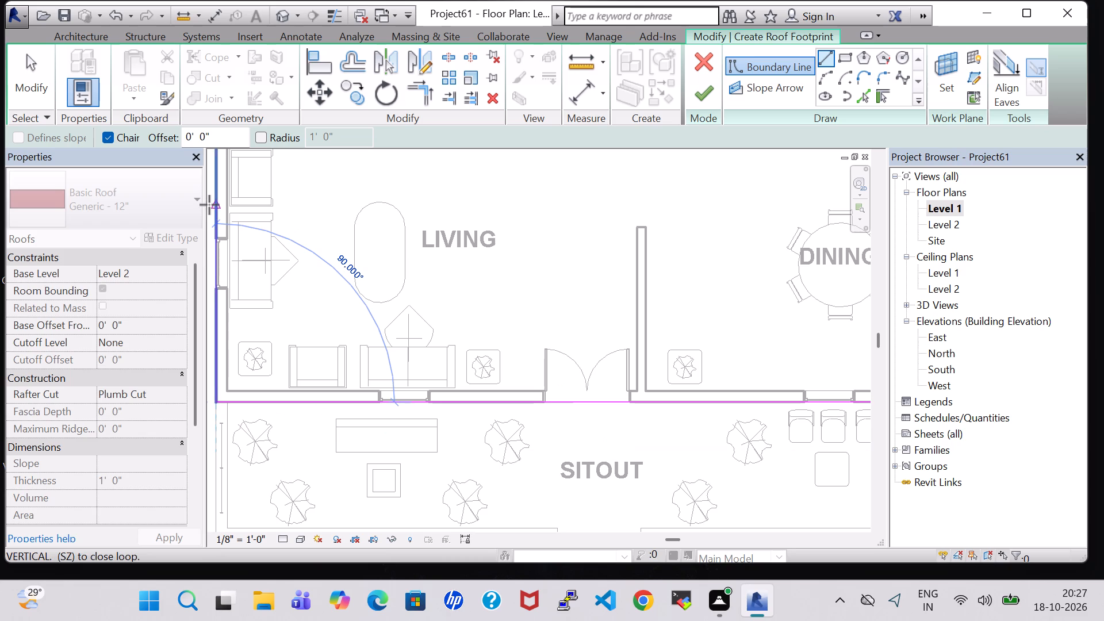
Close the roof boundary along the outer wall on the living room side, back to the starting bedroom corner.
middle_click_drag(209, 205, 256, 466)
scroll(264, 241, "up", 1)
middle_click_drag(264, 241, 272, 412)
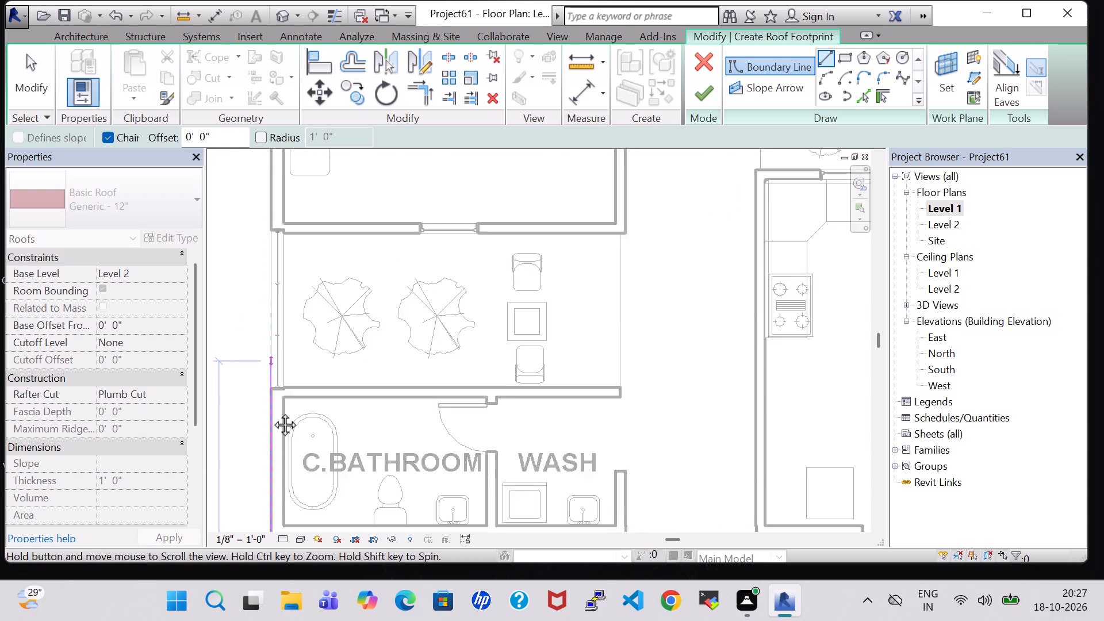
middle_click_drag(272, 412, 272, 499)
middle_click_drag(272, 244, 270, 555)
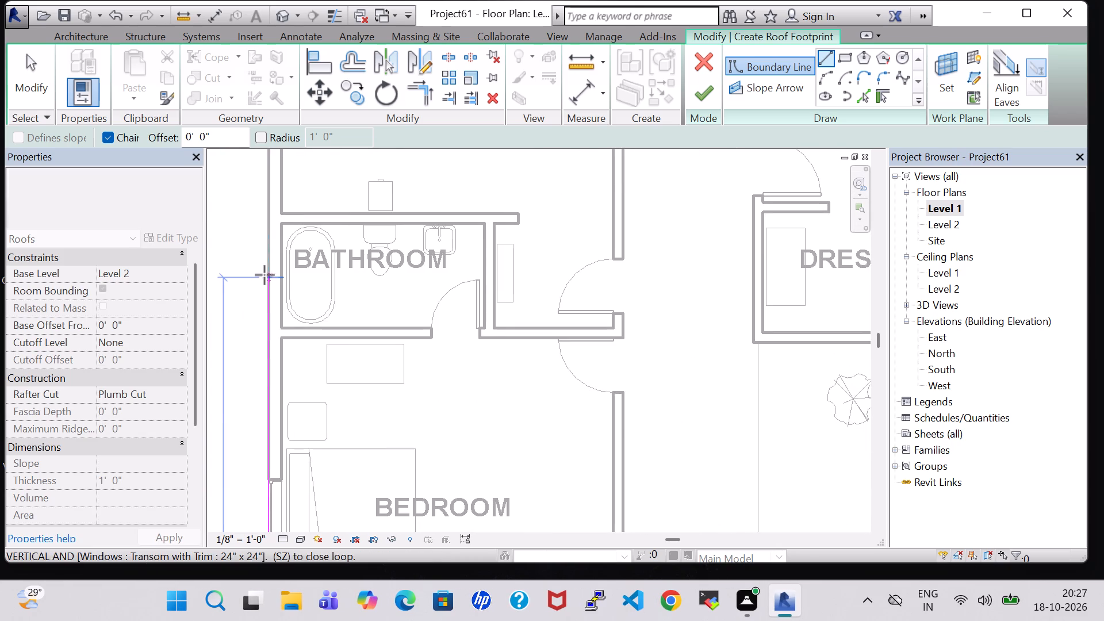
middle_click_drag(270, 274, 270, 607)
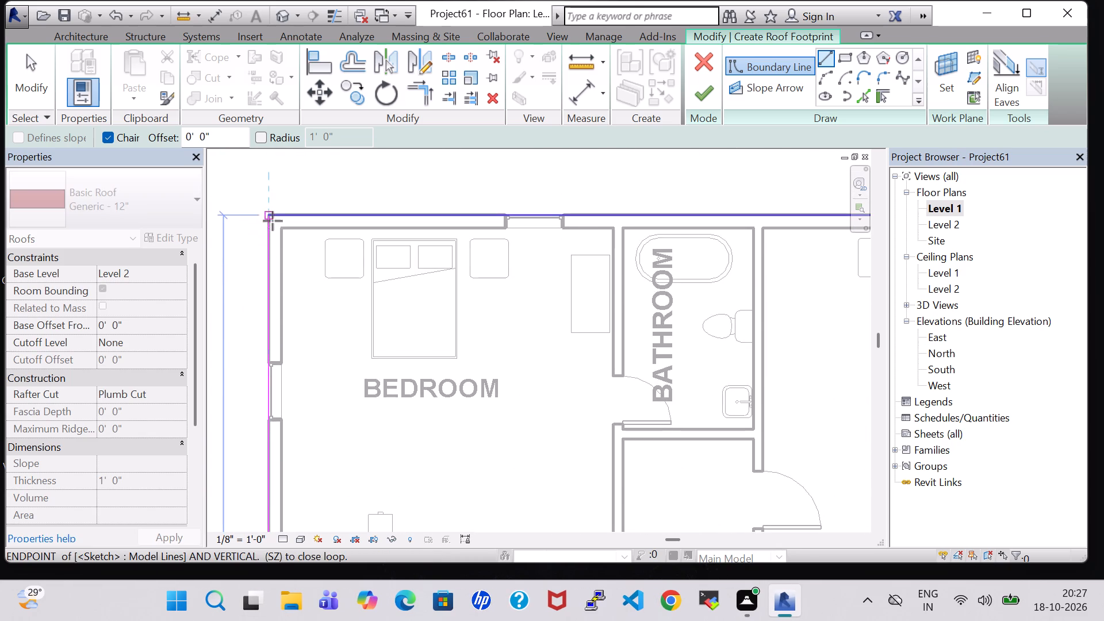
left_click(269, 217)
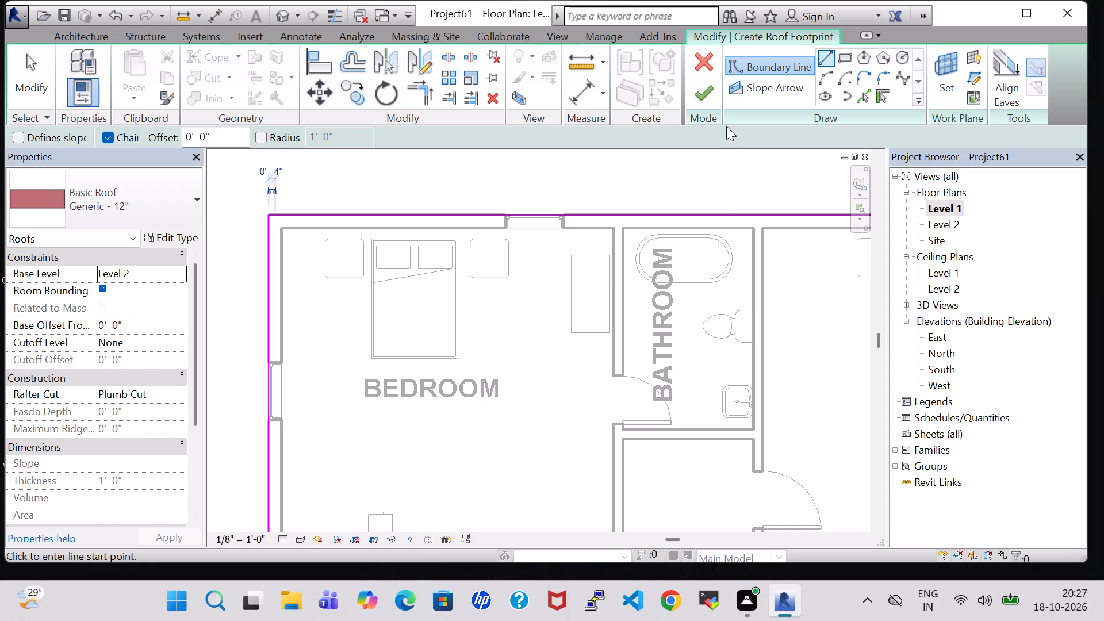
Finish the roof footprint and attach the highlighted walls to the roof.
left_click(705, 86)
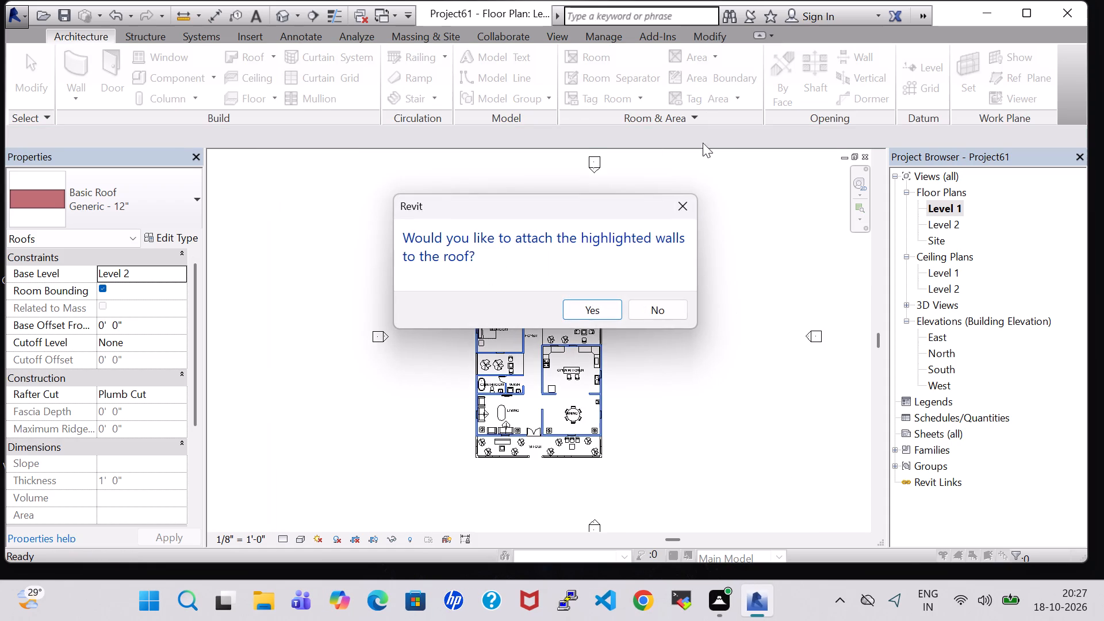
left_click(594, 313)
Examine the house's front facade, SITOUT railing and new roof in the default 3D view, starting from the front orientation.
left_click(282, 7)
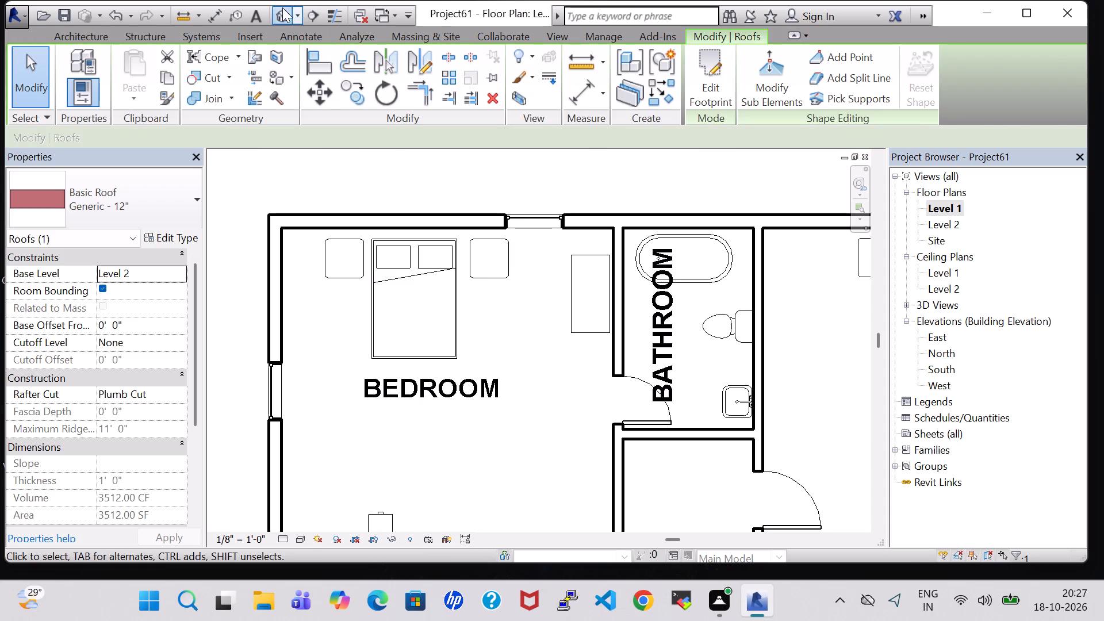
left_click(818, 208)
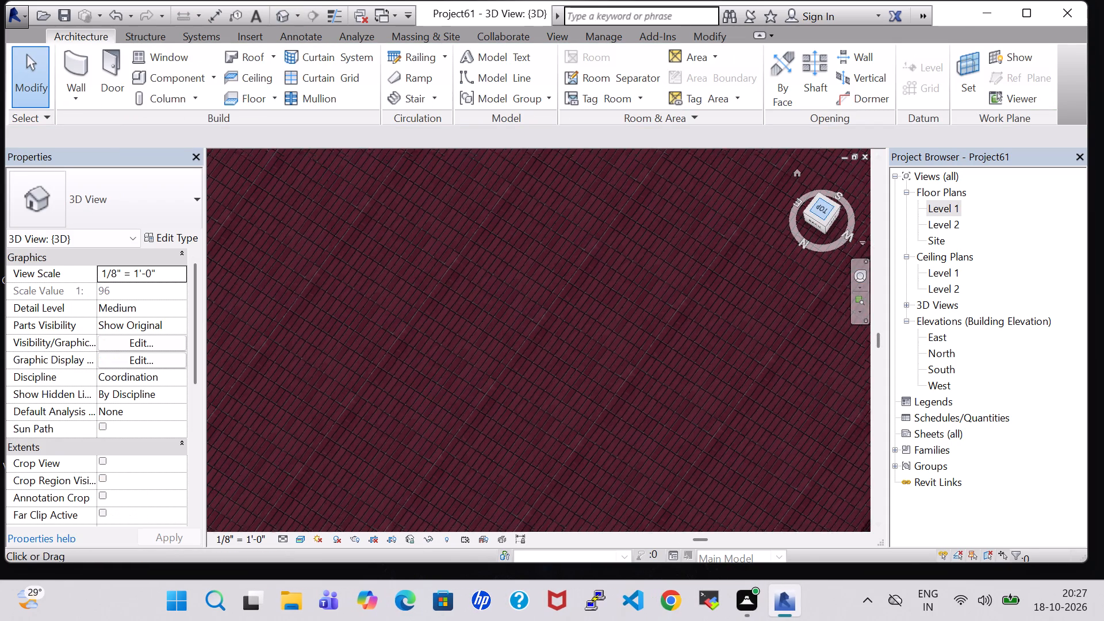
left_click(824, 185)
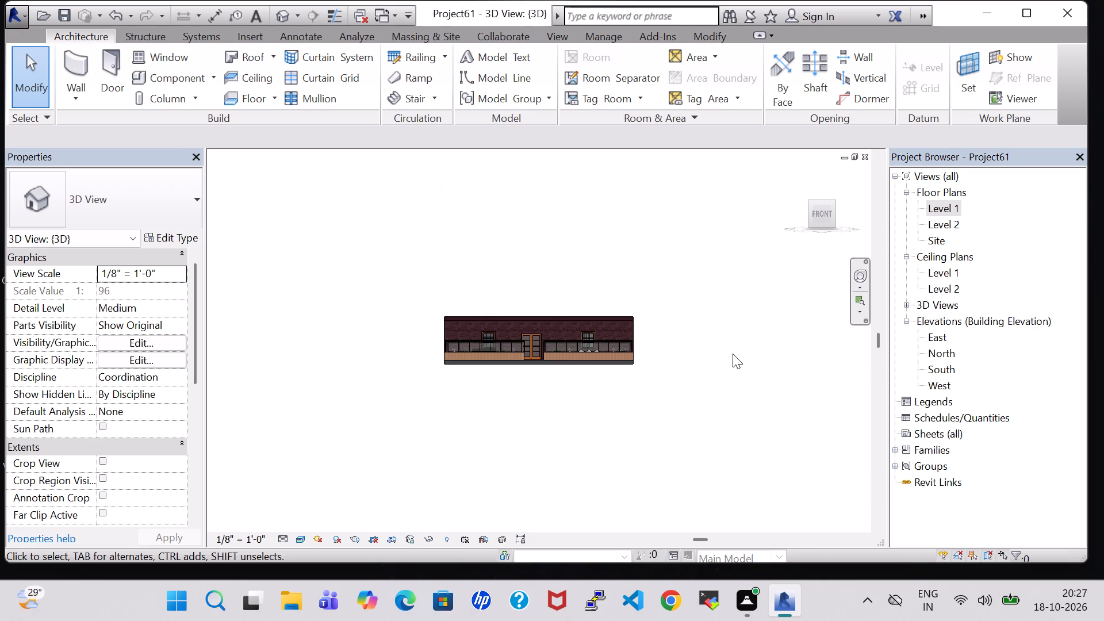
scroll(720, 353, "up", 7)
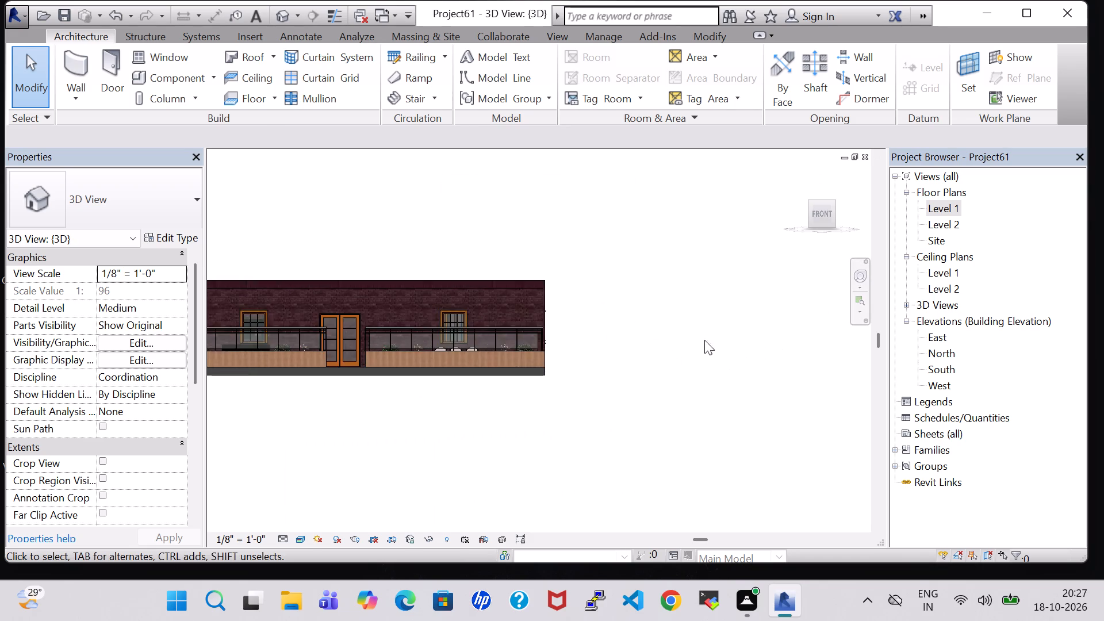
middle_click_drag(553, 270, 565, 346, "shift")
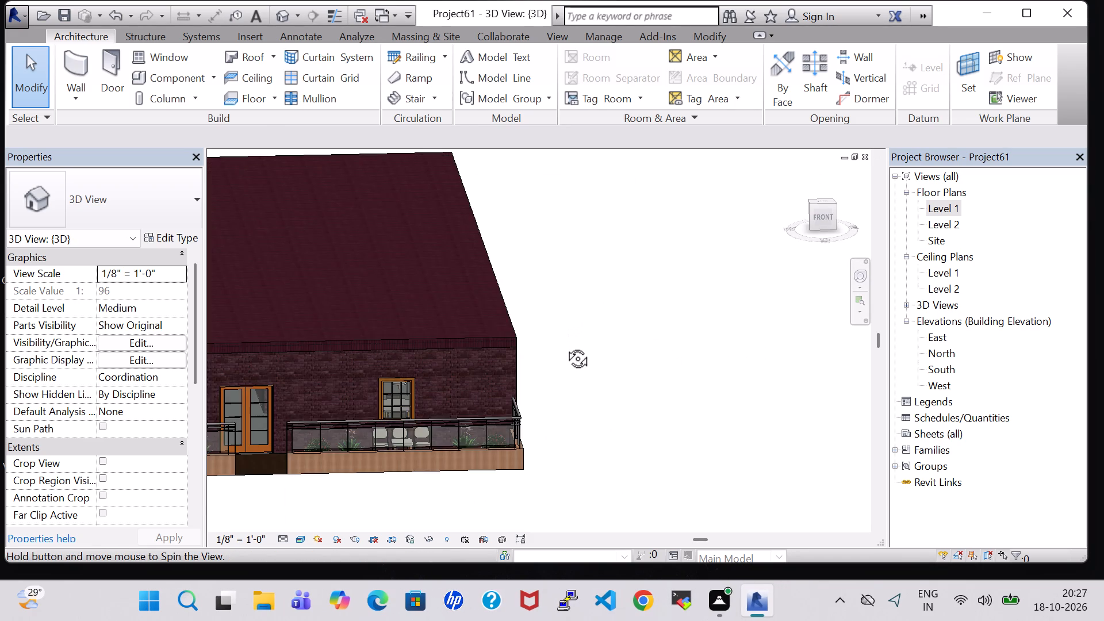
middle_click_drag(565, 346, 563, 358, "shift")
scroll(563, 358, "up", 1)
middle_click_drag(563, 358, 749, 333)
scroll(719, 350, "down", 1)
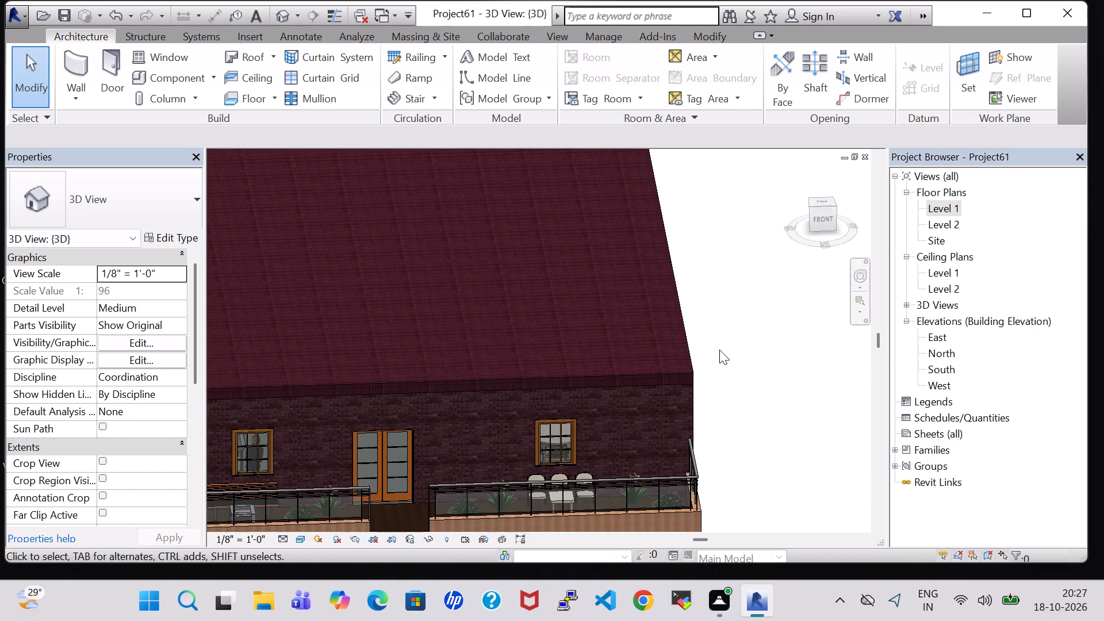
scroll(719, 350, "down", 1)
middle_click_drag(746, 405, 746, 402, "shift")
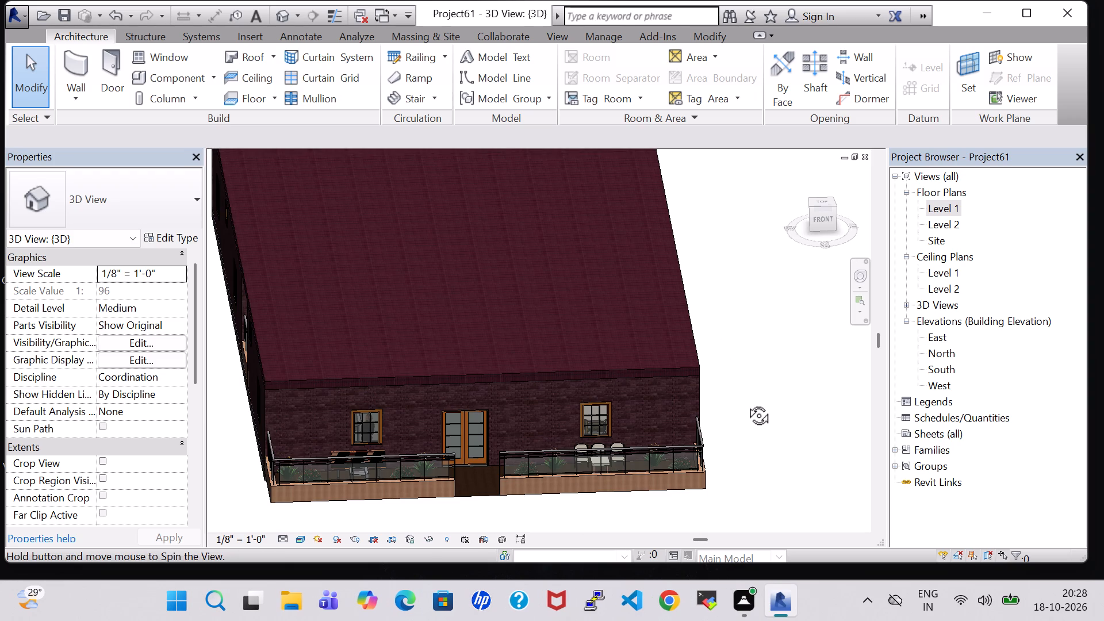
middle_click_drag(746, 402, 727, 350, "shift")
scroll(477, 385, "up", 3)
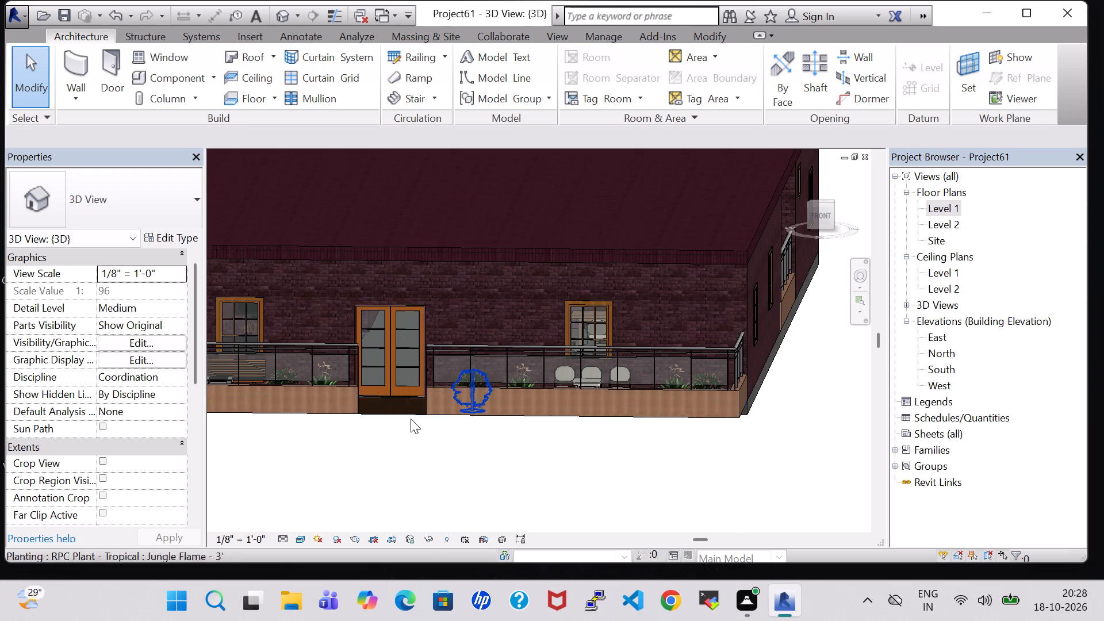
middle_click_drag(379, 433, 476, 446)
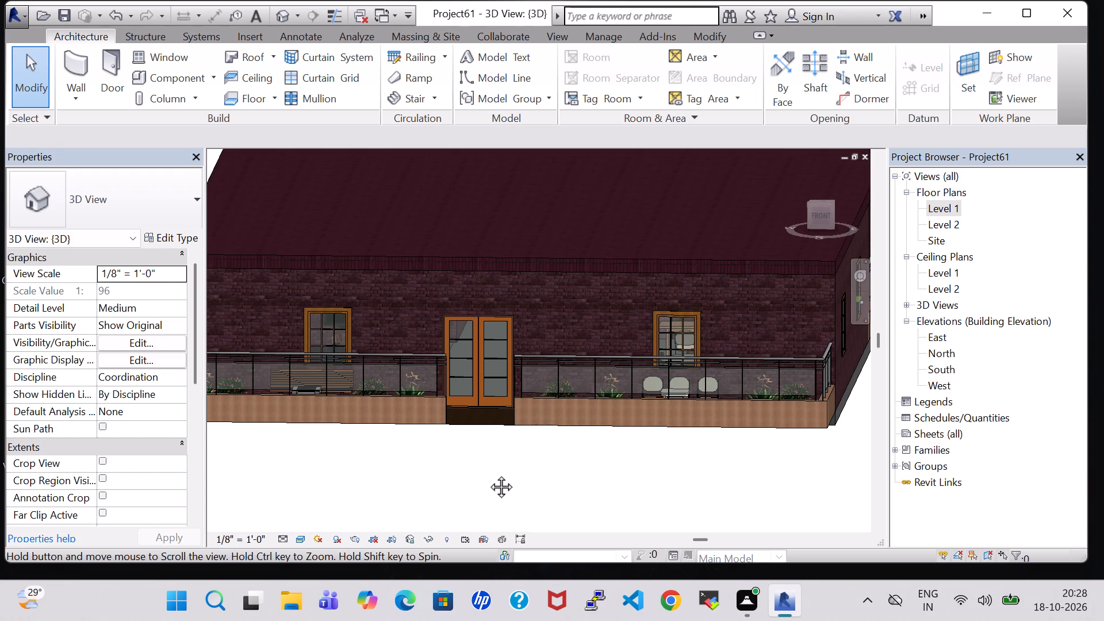
middle_click_drag(468, 465, 589, 476)
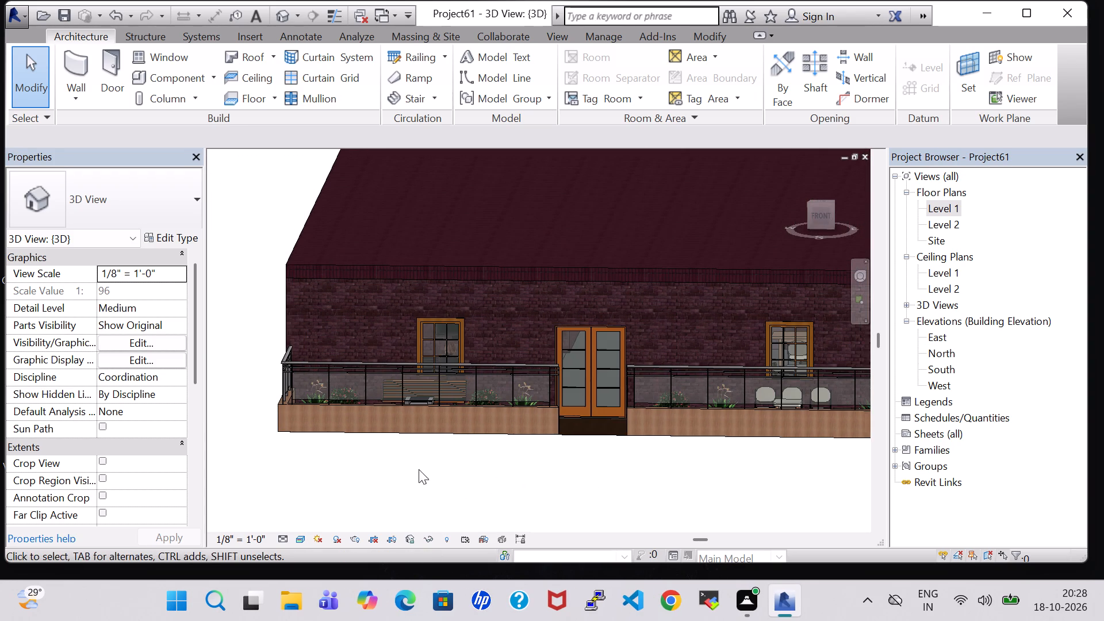
Examine the side and rear walls, their windows, the side railed opening and the complete roof around the house in 3D.
middle_click_drag(385, 476, 540, 497, "shift")
middle_click_drag(479, 481, 502, 481, "shift")
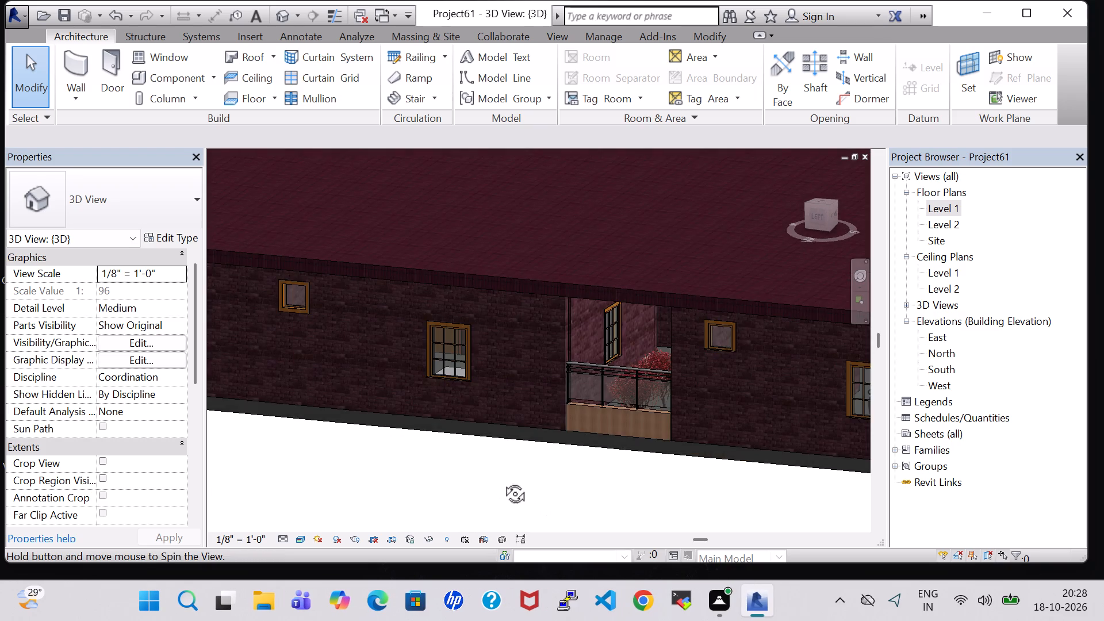
scroll(505, 481, "up", 1, "shift")
middle_click_drag(502, 481, 559, 492, "shift")
middle_click_drag(543, 491, 633, 488, "shift")
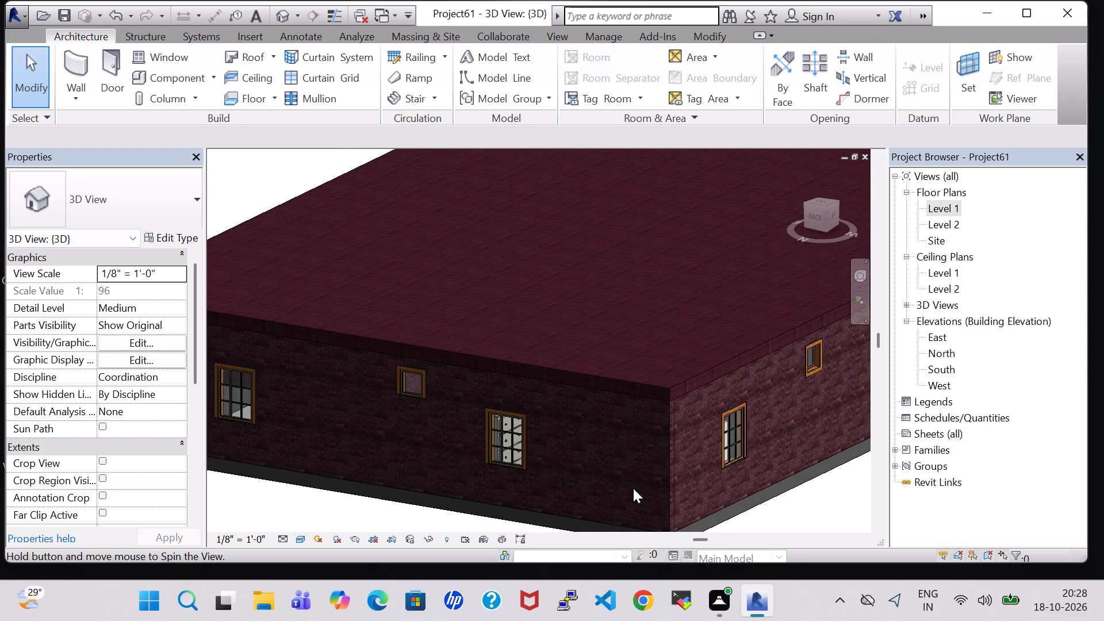
middle_click_drag(802, 504, 593, 481, "shift")
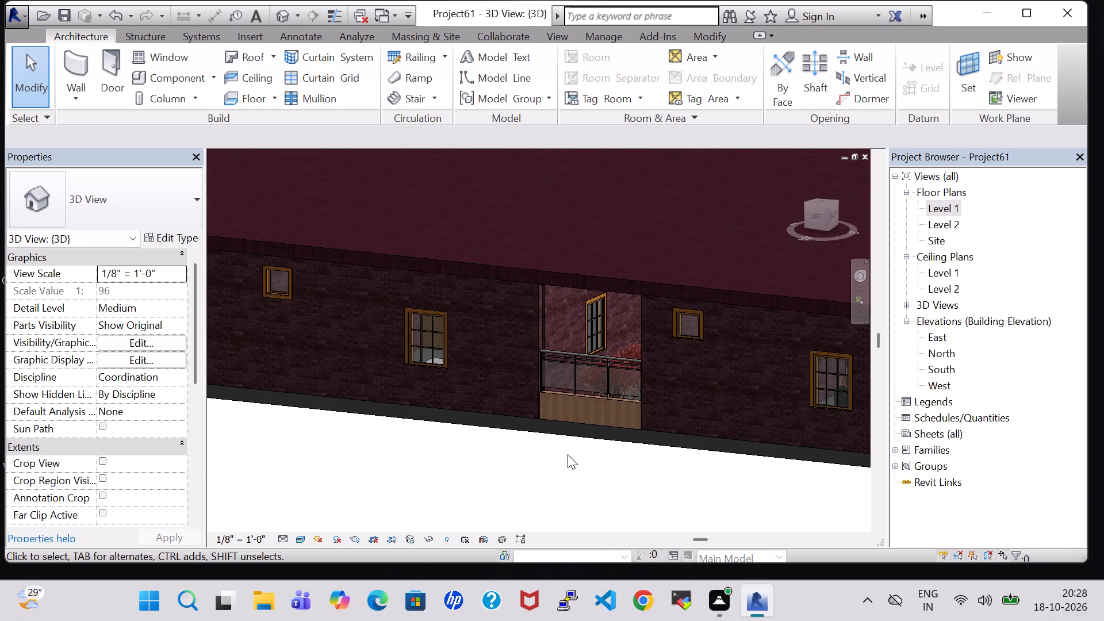
middle_click_drag(572, 452, 610, 449)
scroll(595, 446, "up", 1, "shift")
middle_click_drag(325, 426, 492, 449)
middle_click_drag(484, 451, 691, 480, "shift")
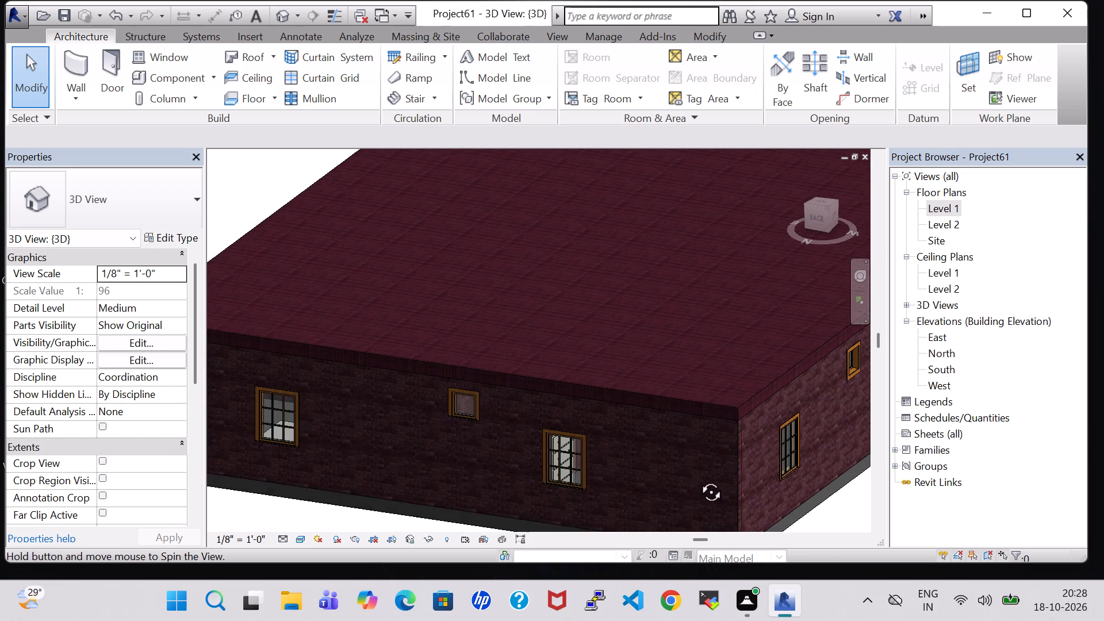
scroll(308, 390, "down", 5)
middle_click_drag(314, 417, 458, 438, "shift")
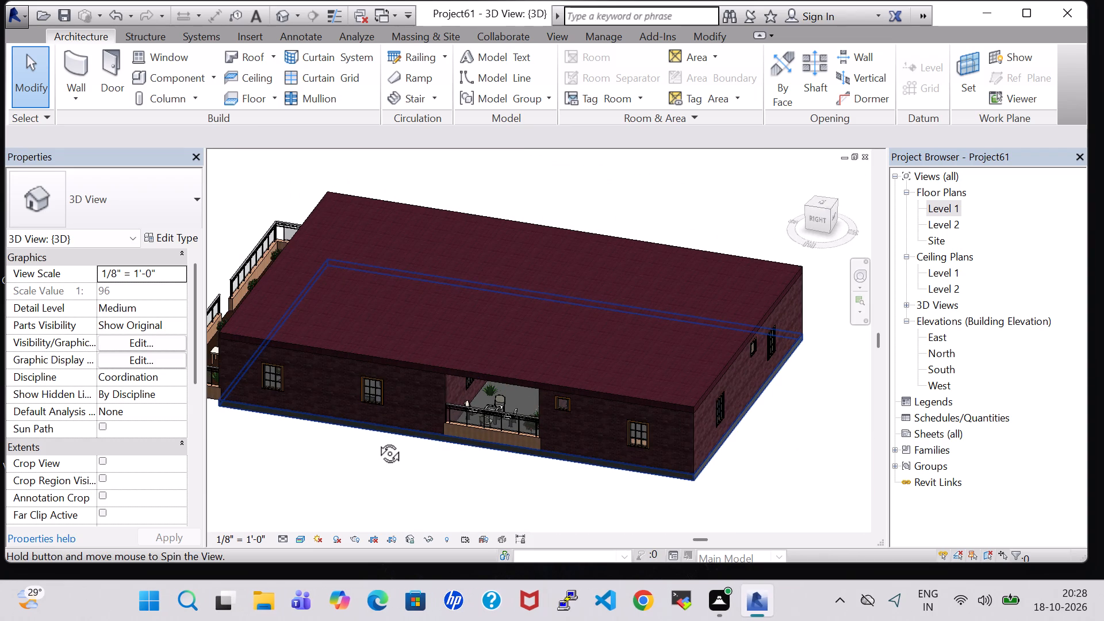
middle_click_drag(343, 440, 436, 450, "shift")
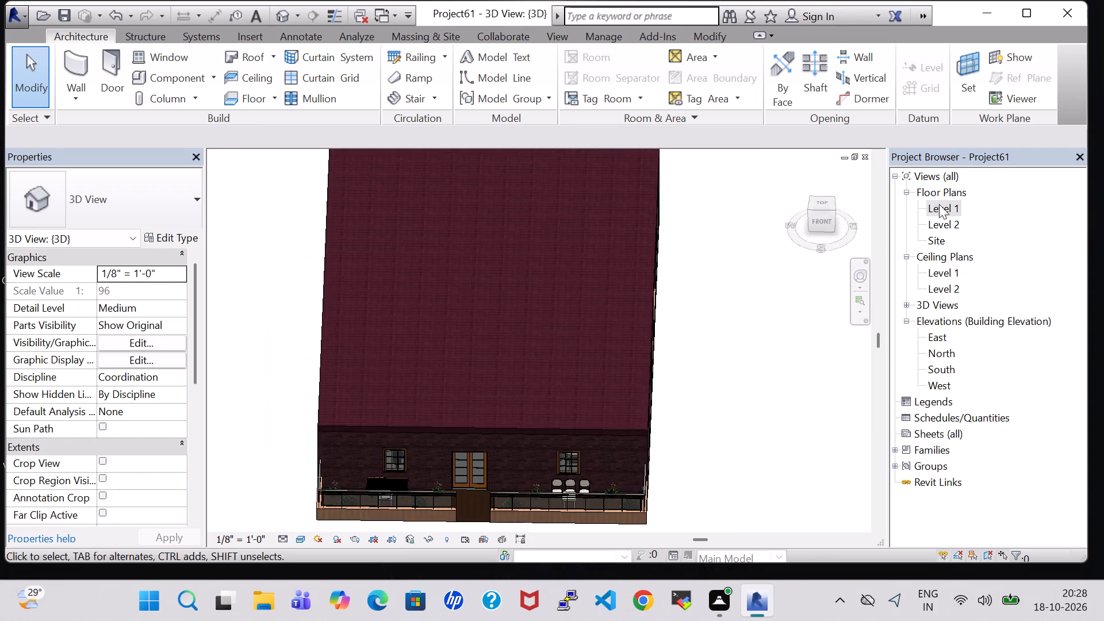
Return to the Level 1 floor plan.
double_click(939, 204)
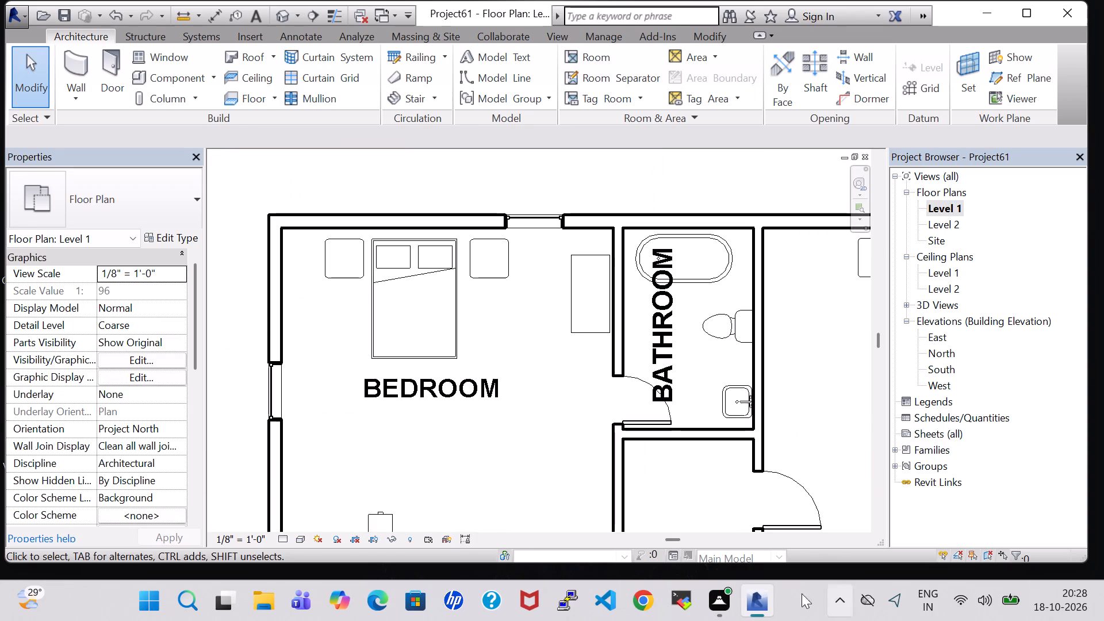
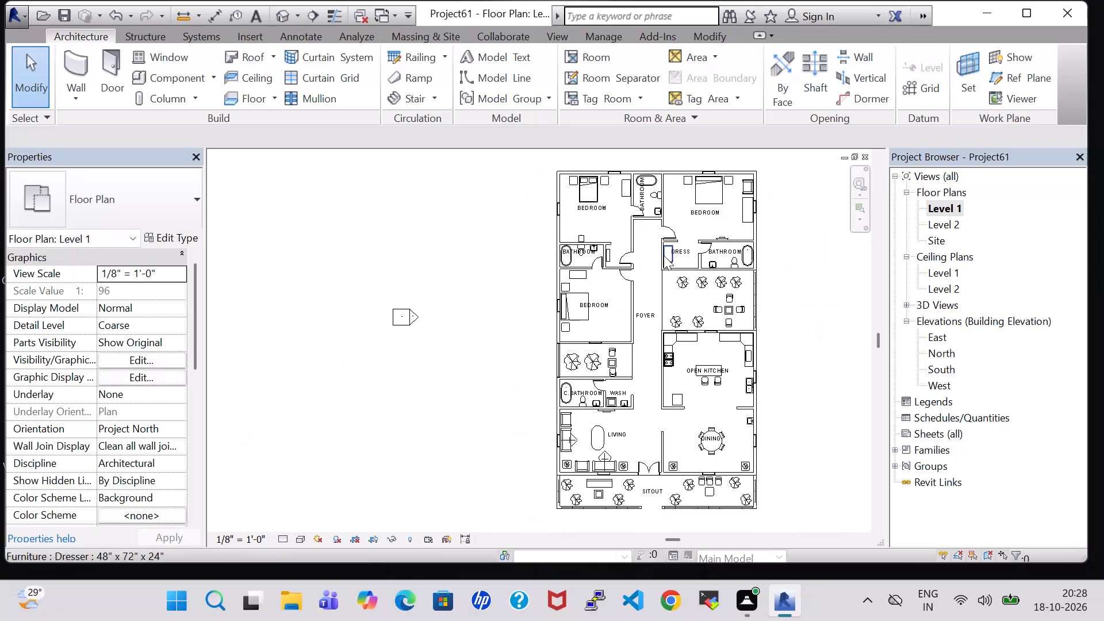
Place tagged rooms in the two planted seating areas, one above OPEN KITCHEN and one above C.BATHROOM.
scroll(675, 291, "up", 3)
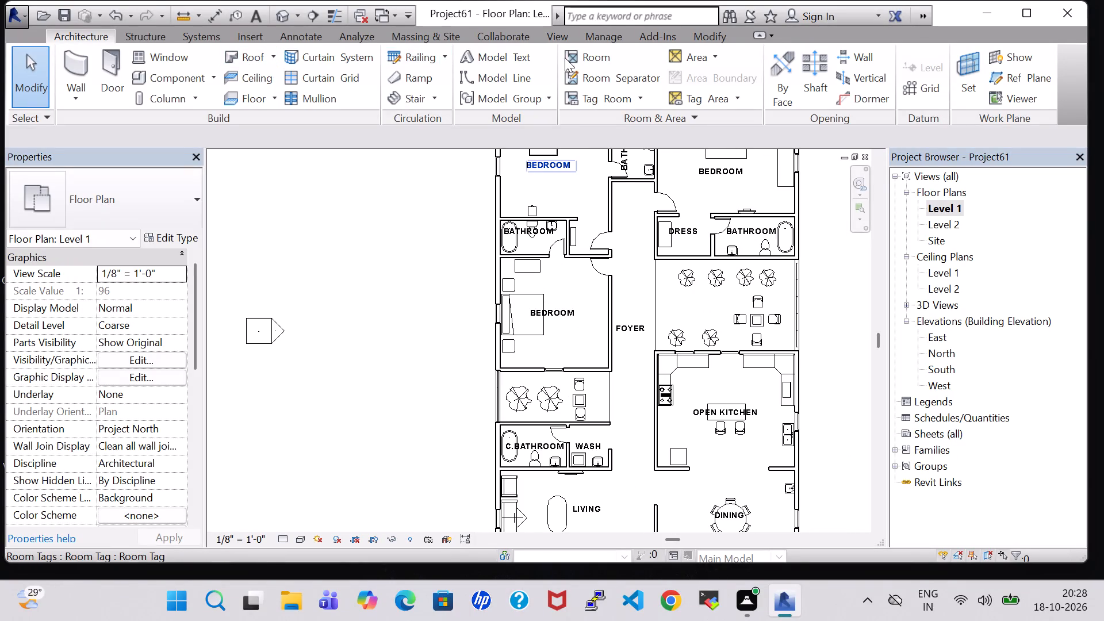
left_click(602, 56)
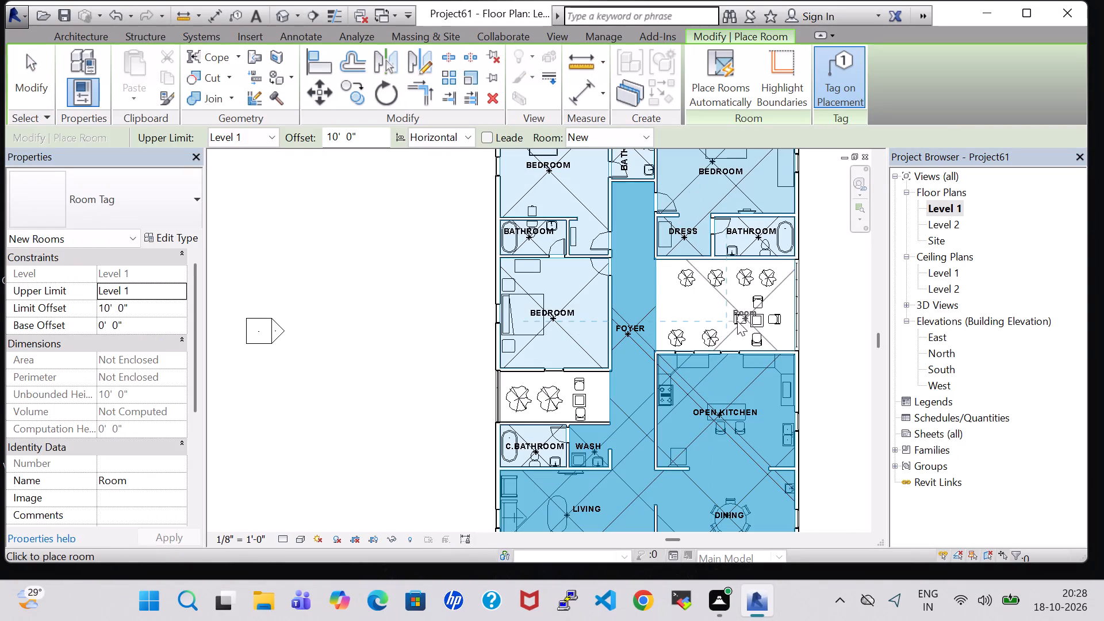
left_click(726, 306)
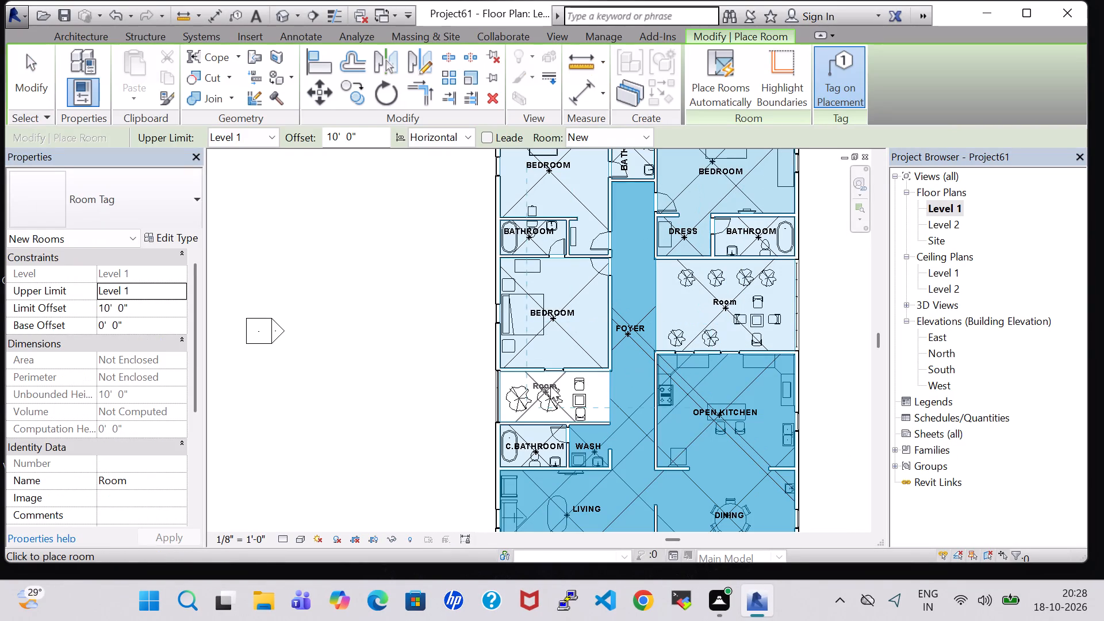
left_click(550, 401)
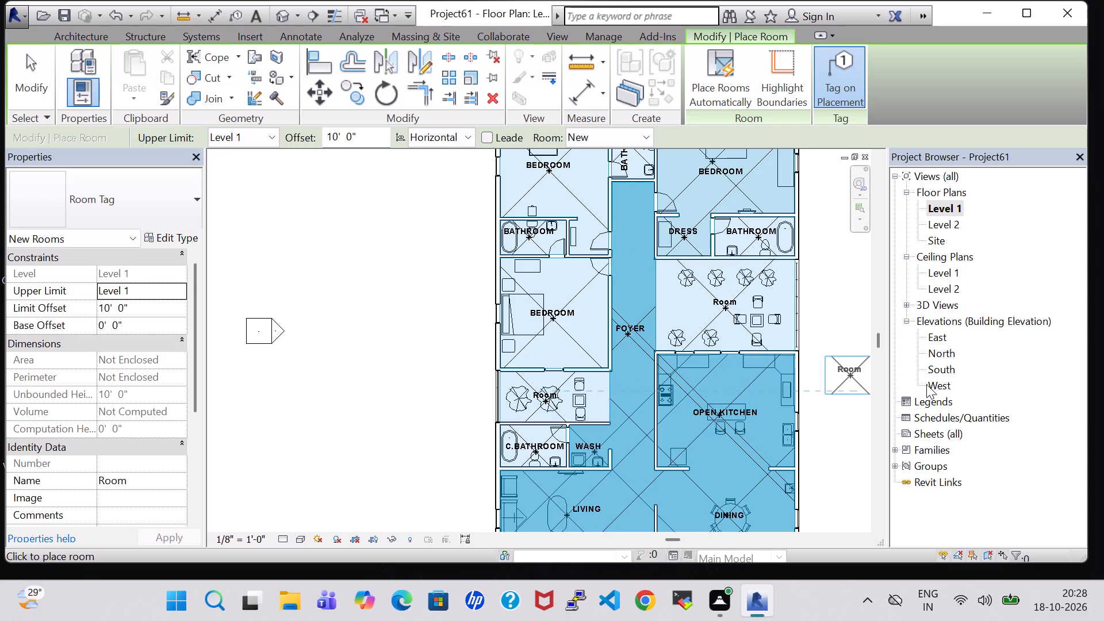
key("Escape")
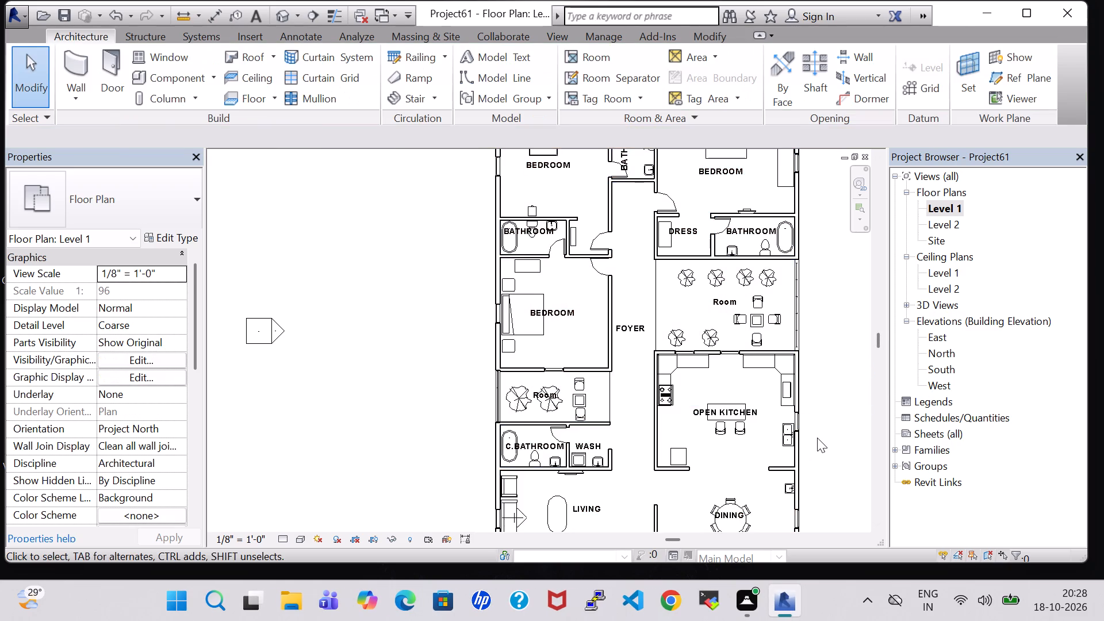
Rename the room tag in the planted seating area above OPEN KITCHEN as BALCONY\.
middle_click_drag(817, 438, 829, 347)
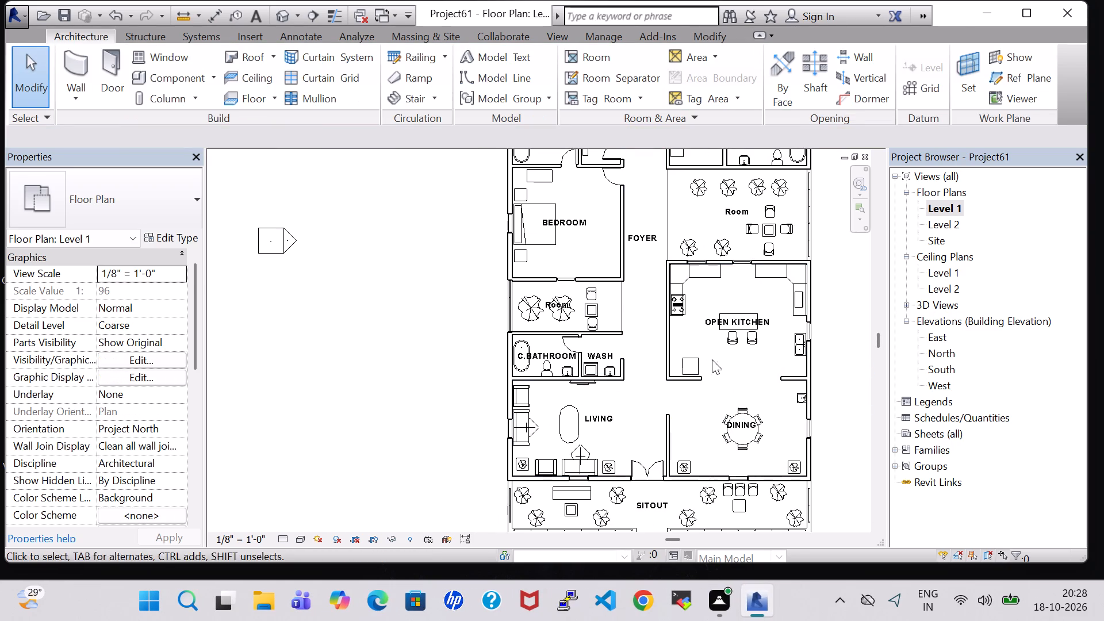
double_click(739, 216)
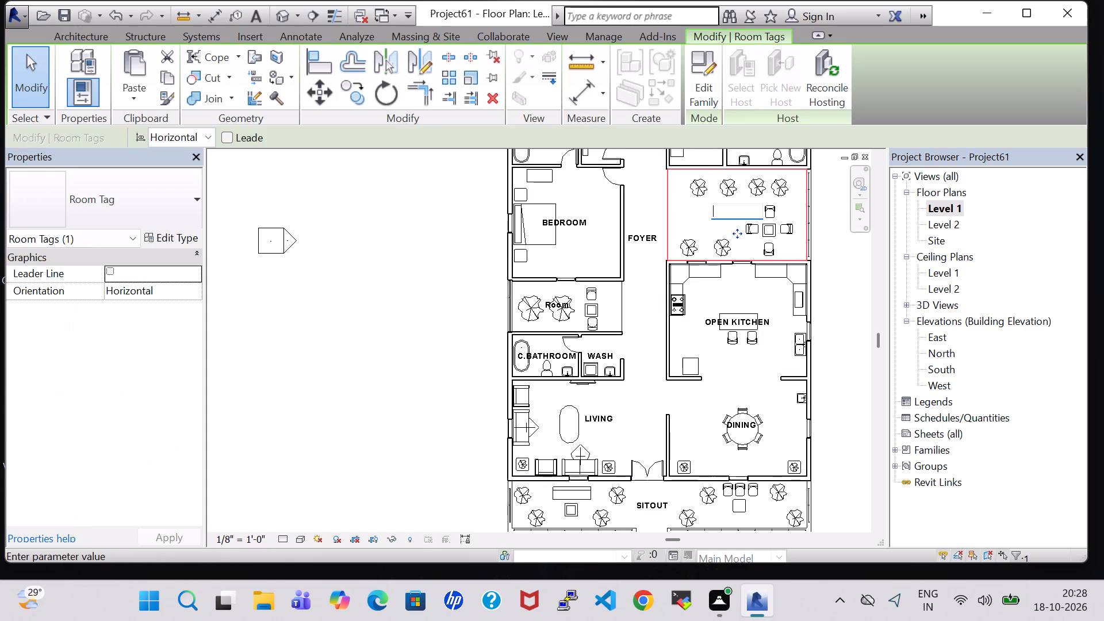
key("BackSpace")
type("BALCONY\\")
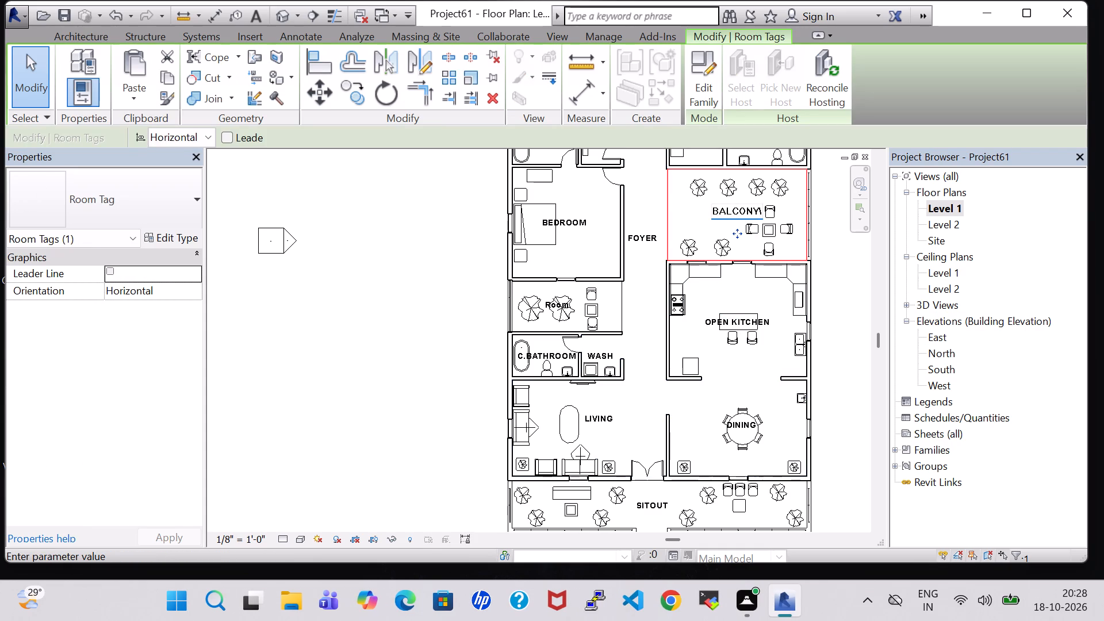
key("Return")
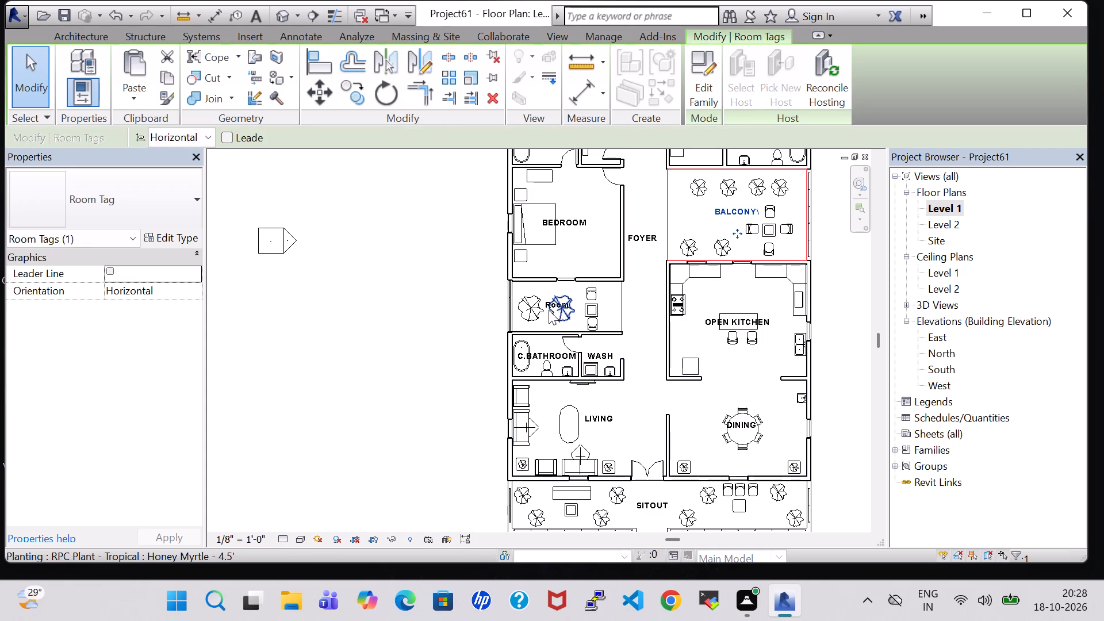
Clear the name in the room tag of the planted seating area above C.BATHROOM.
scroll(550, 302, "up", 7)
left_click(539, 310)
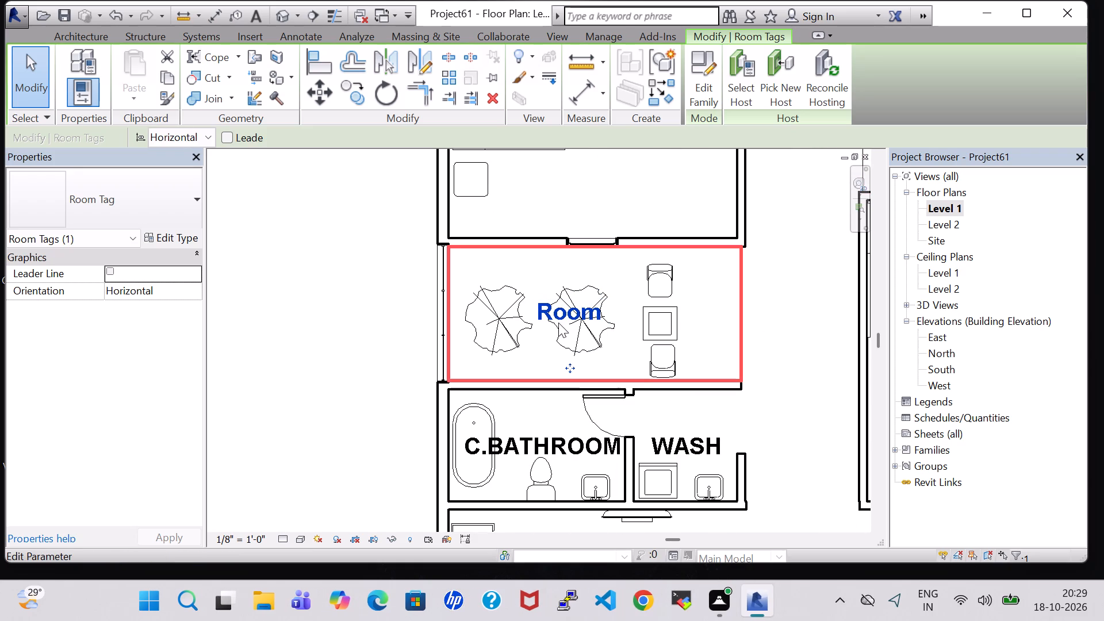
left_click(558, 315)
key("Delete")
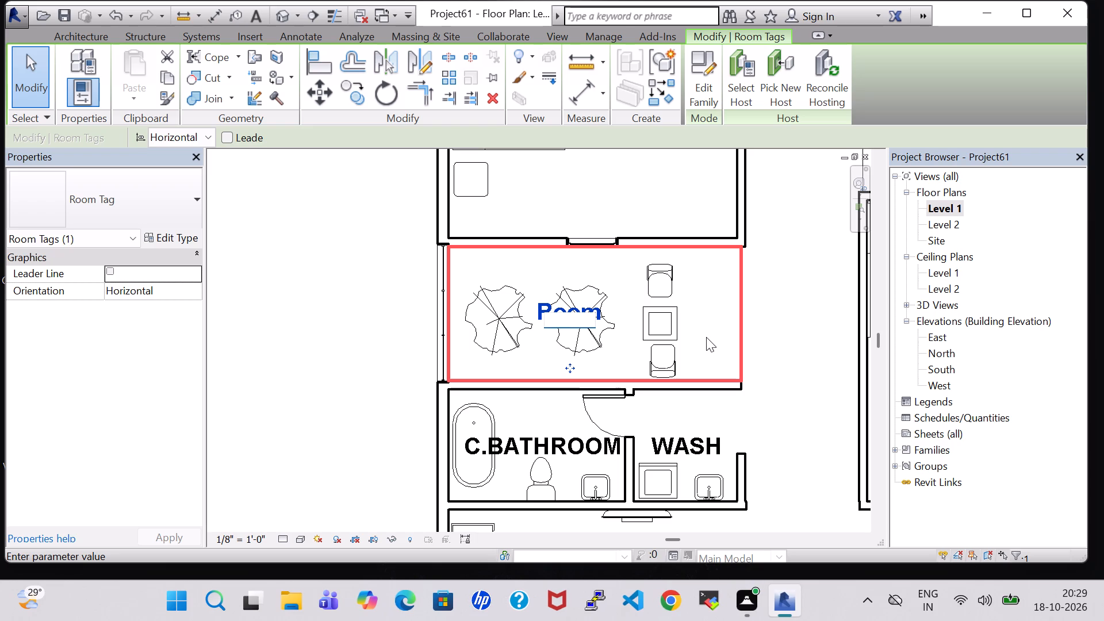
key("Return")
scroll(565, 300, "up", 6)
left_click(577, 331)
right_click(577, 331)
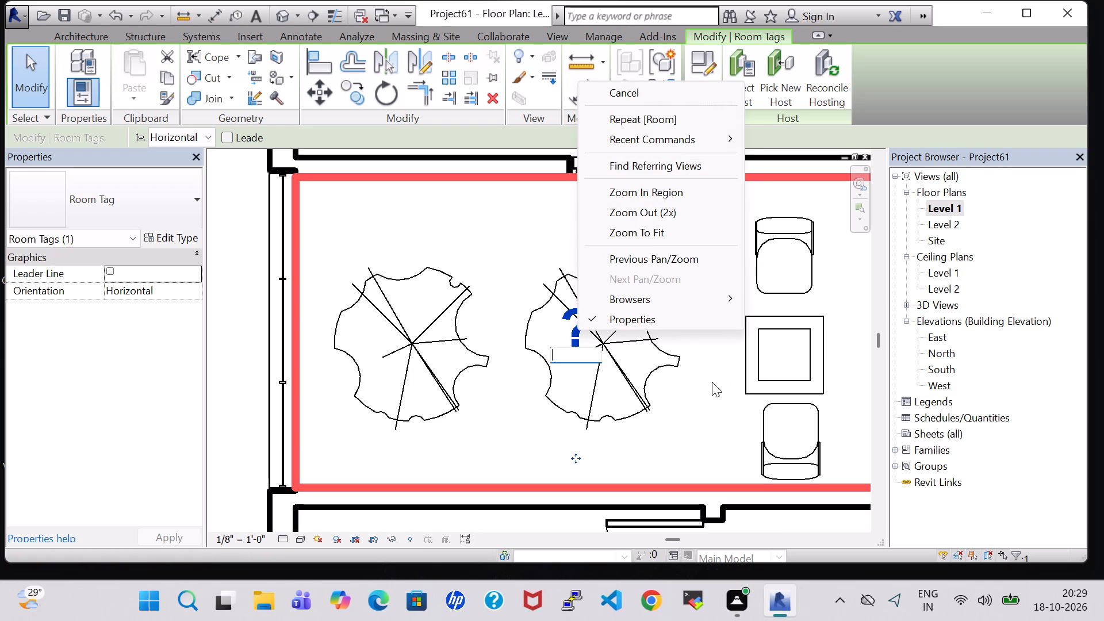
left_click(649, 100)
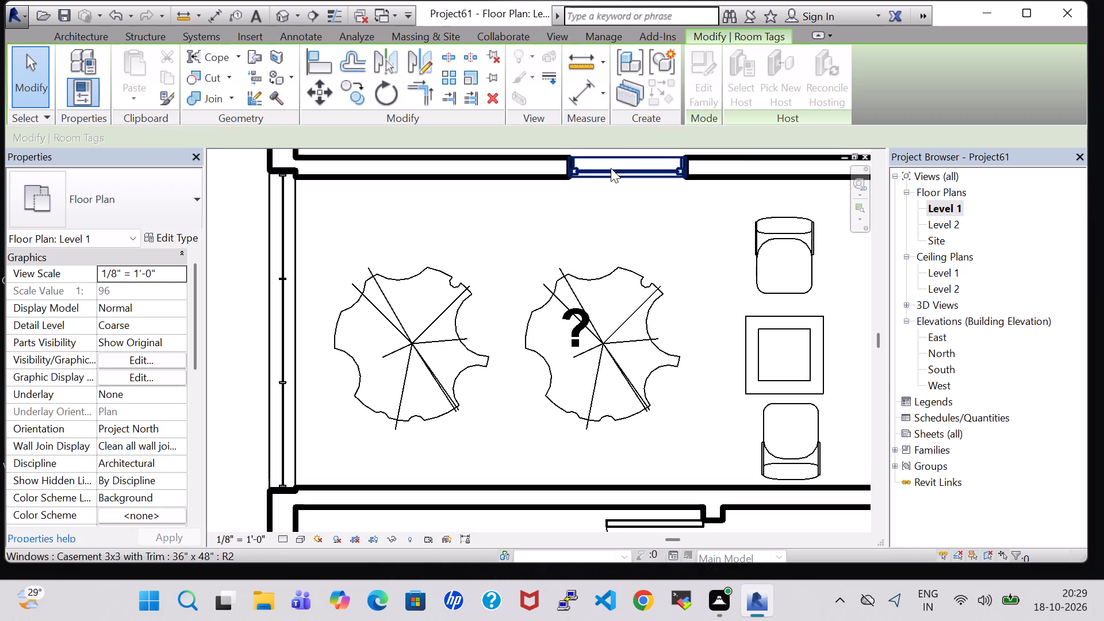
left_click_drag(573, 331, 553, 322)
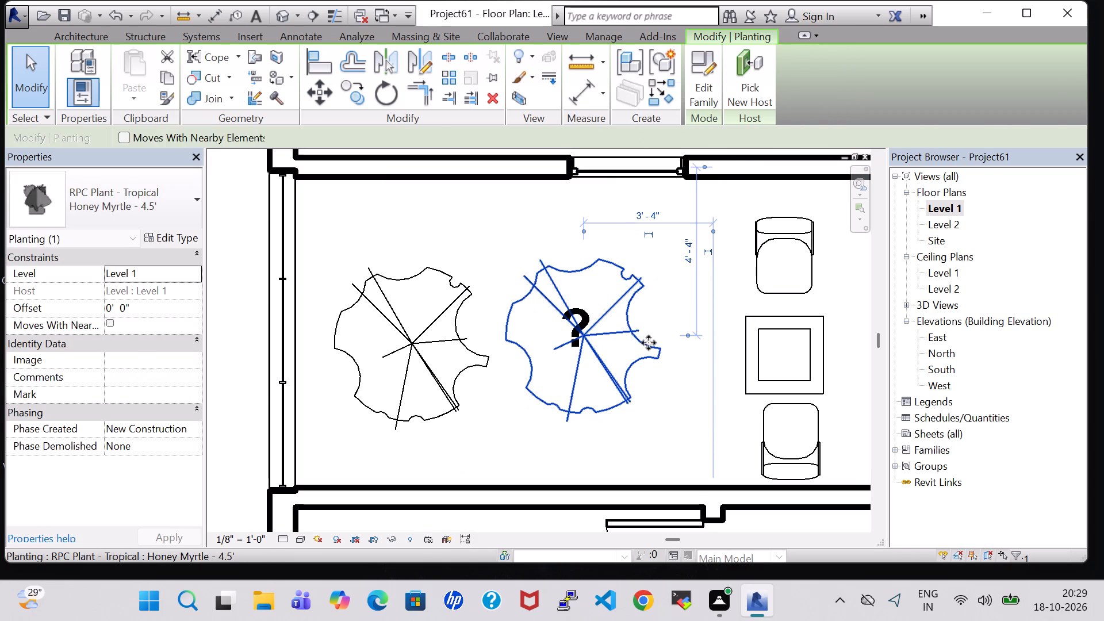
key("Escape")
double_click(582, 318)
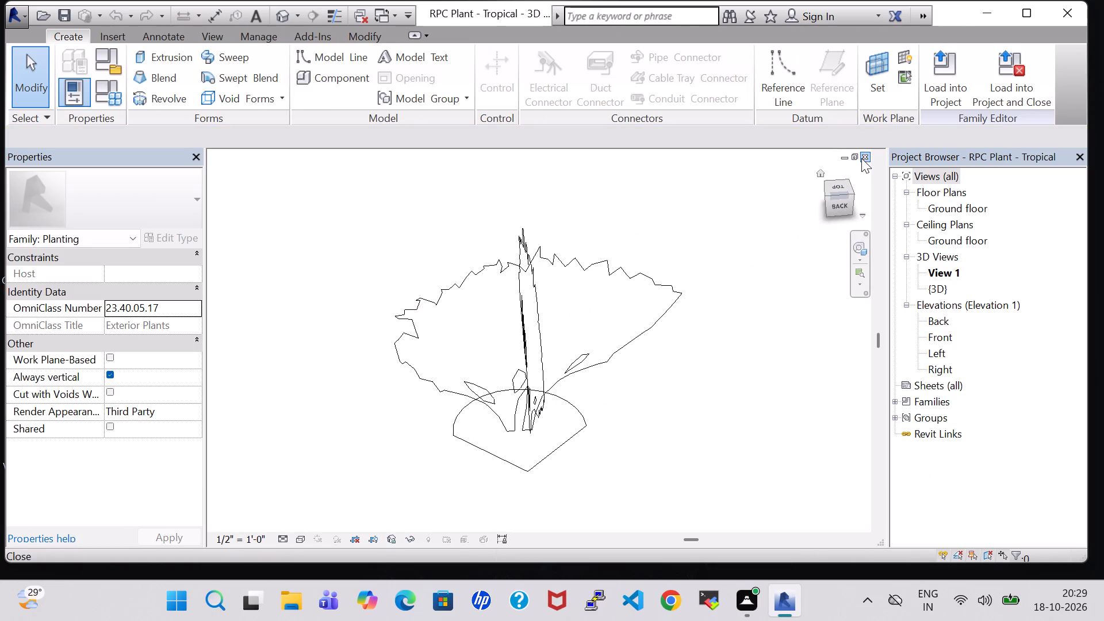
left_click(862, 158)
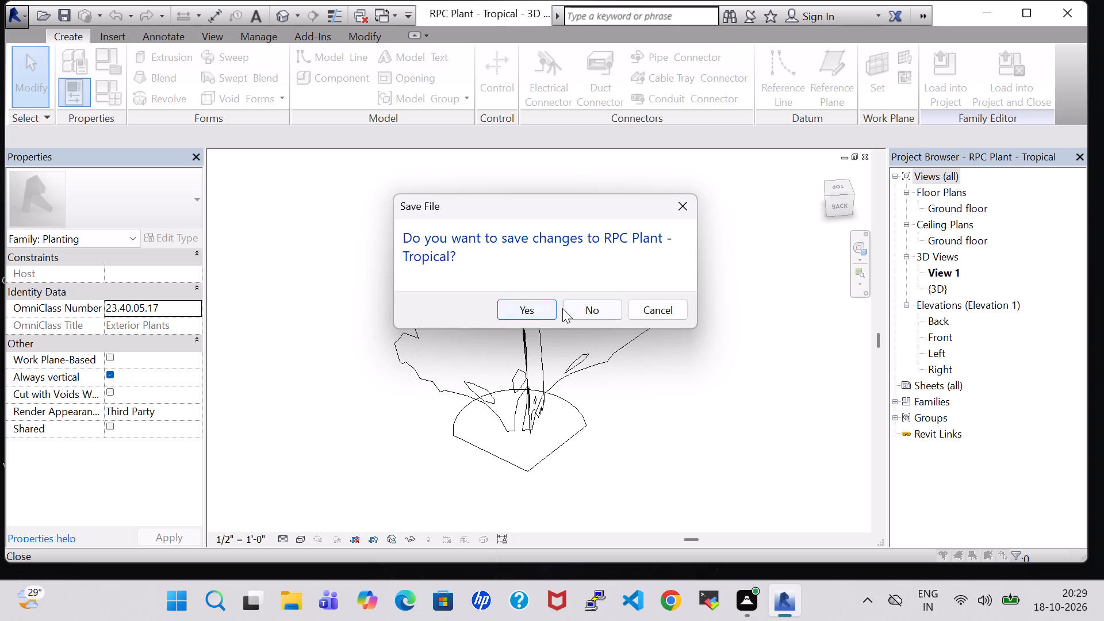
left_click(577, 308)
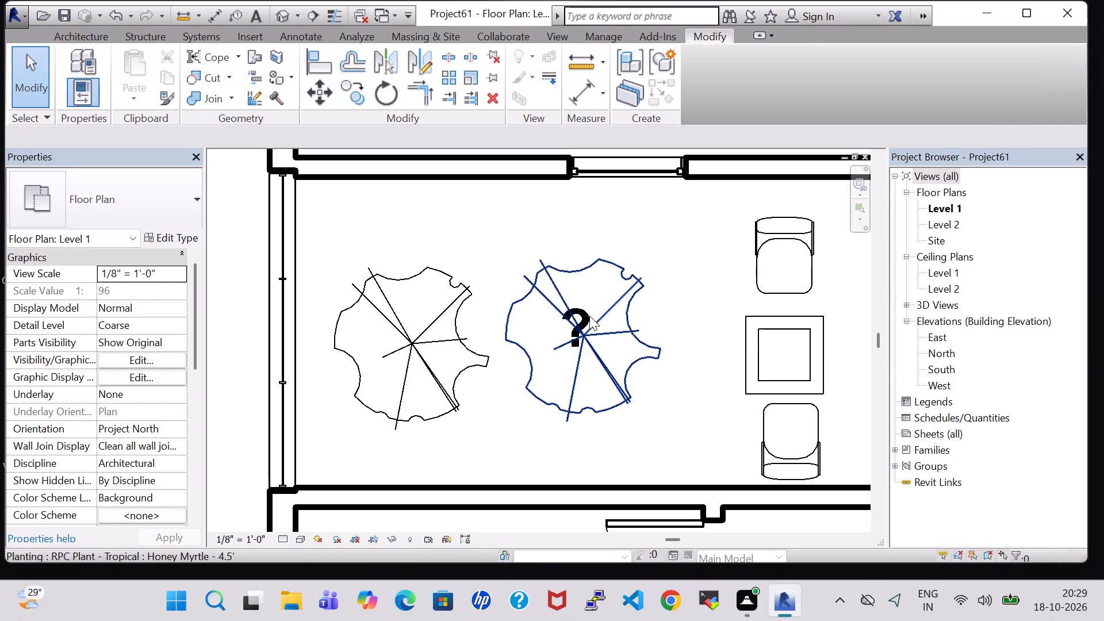
Delete the room tag in the planted area above C.BATHROOM, moving the overlapping Honey Myrtle plant aside to reach it.
left_click(588, 317)
left_click(657, 390)
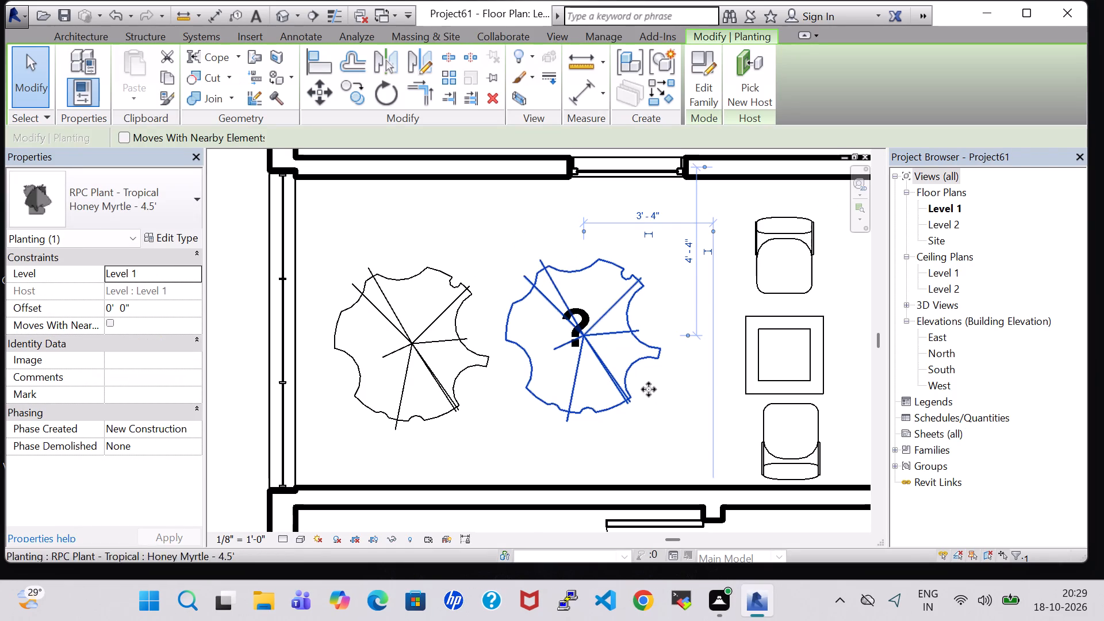
left_click_drag(619, 386, 719, 336)
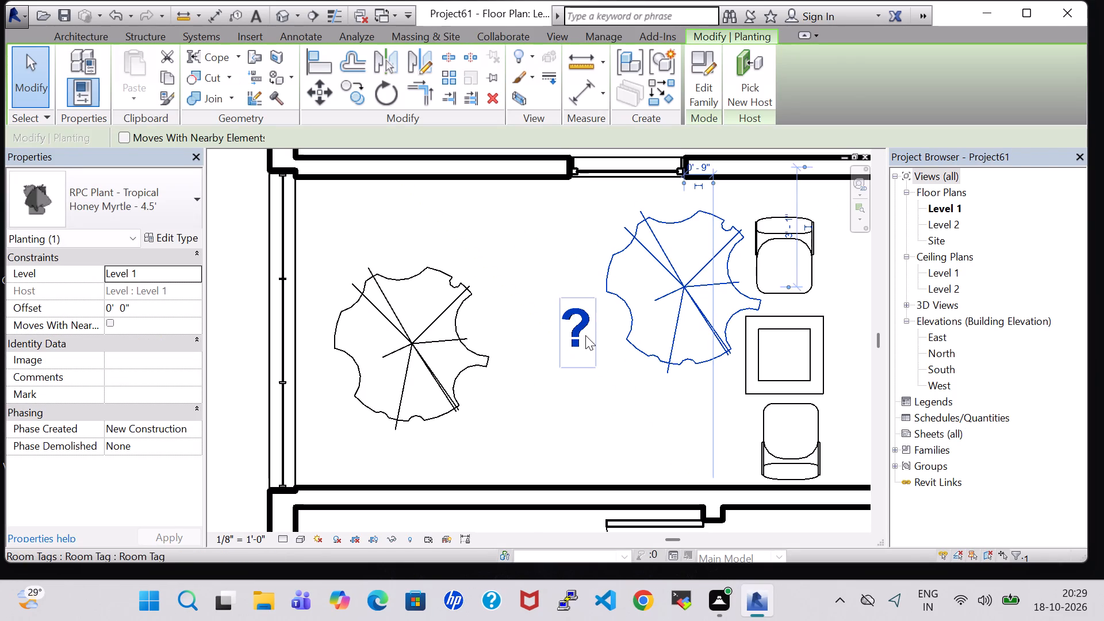
left_click(579, 334)
right_click(579, 334)
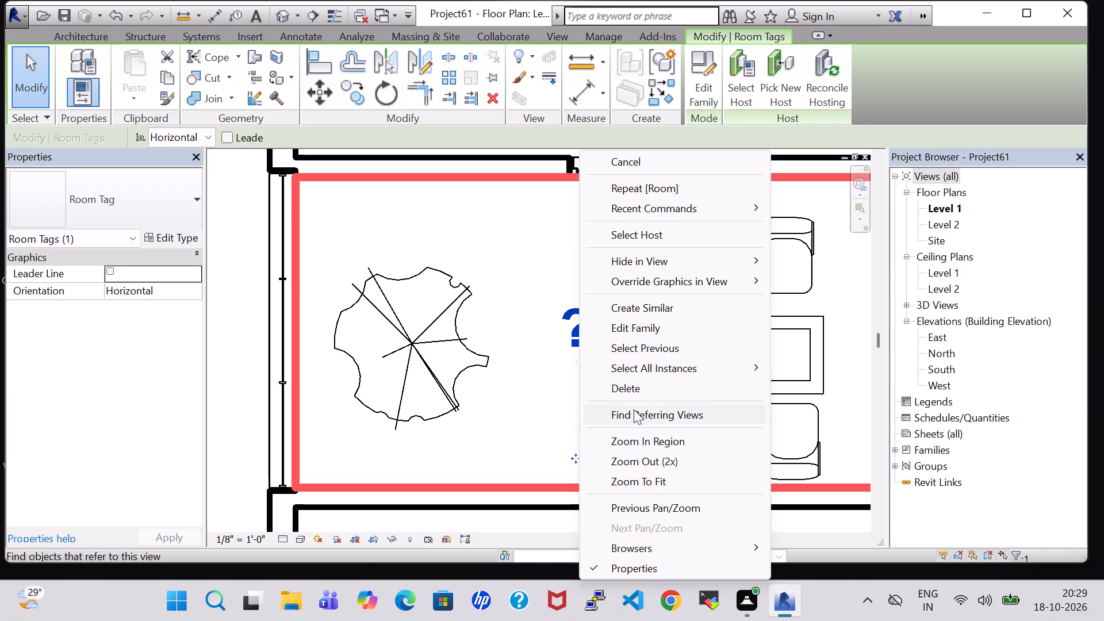
left_click(641, 389)
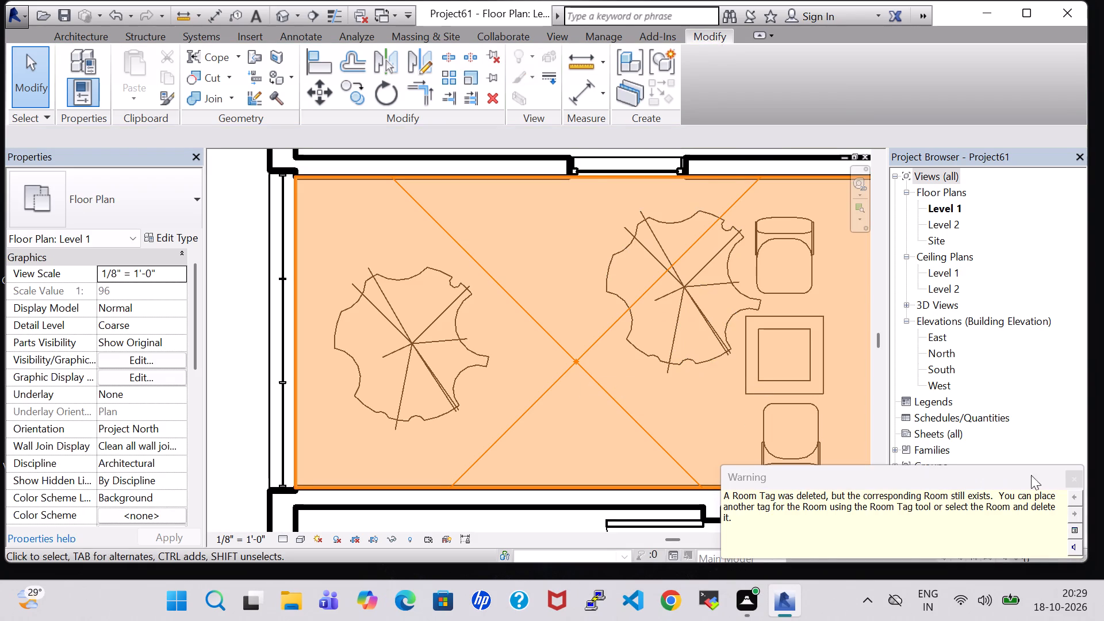
left_click(1066, 475)
Move the displaced Honey Myrtle plant back between the other plant and the chairs, aligned horizontally with that plant.
left_click_drag(679, 275, 604, 323)
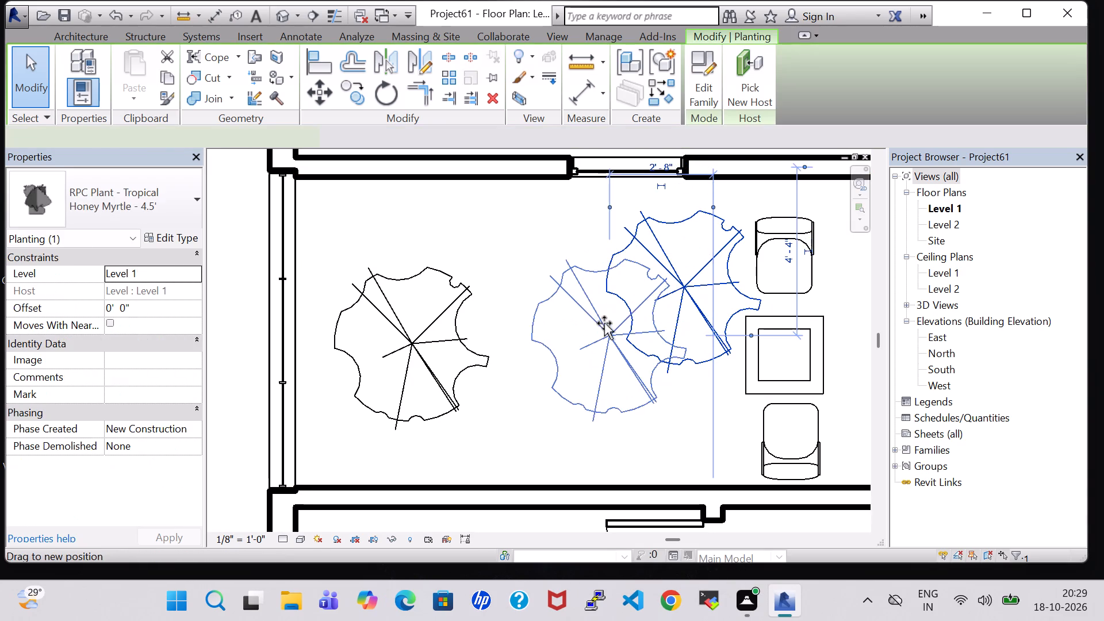
left_click_drag(604, 323, 590, 327)
scroll(688, 242, "down", 3)
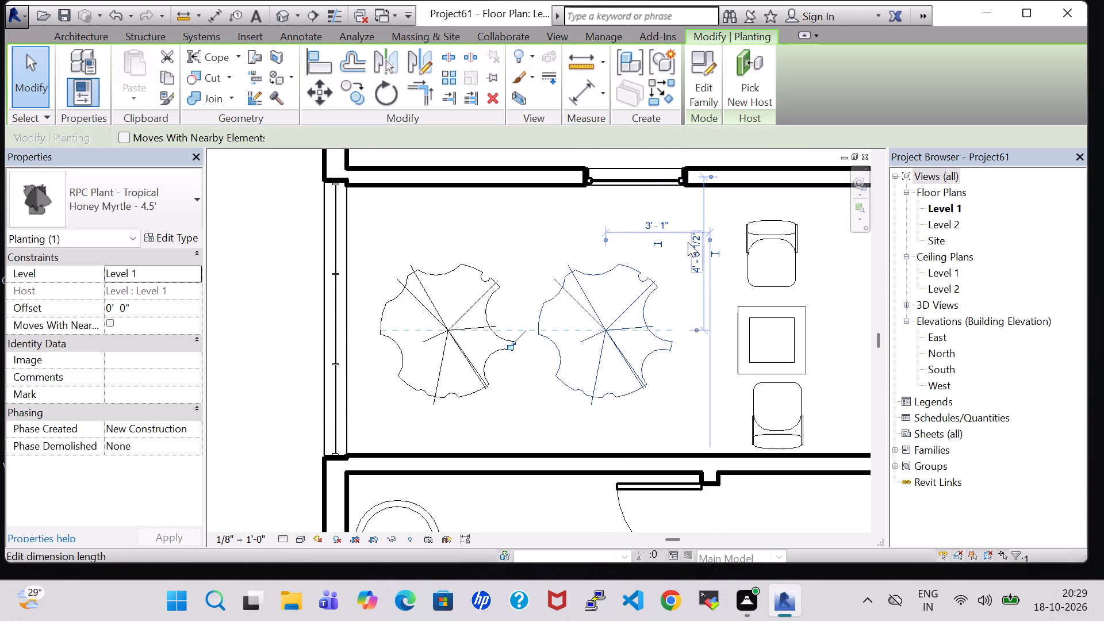
scroll(688, 242, "down", 5)
left_click(801, 270)
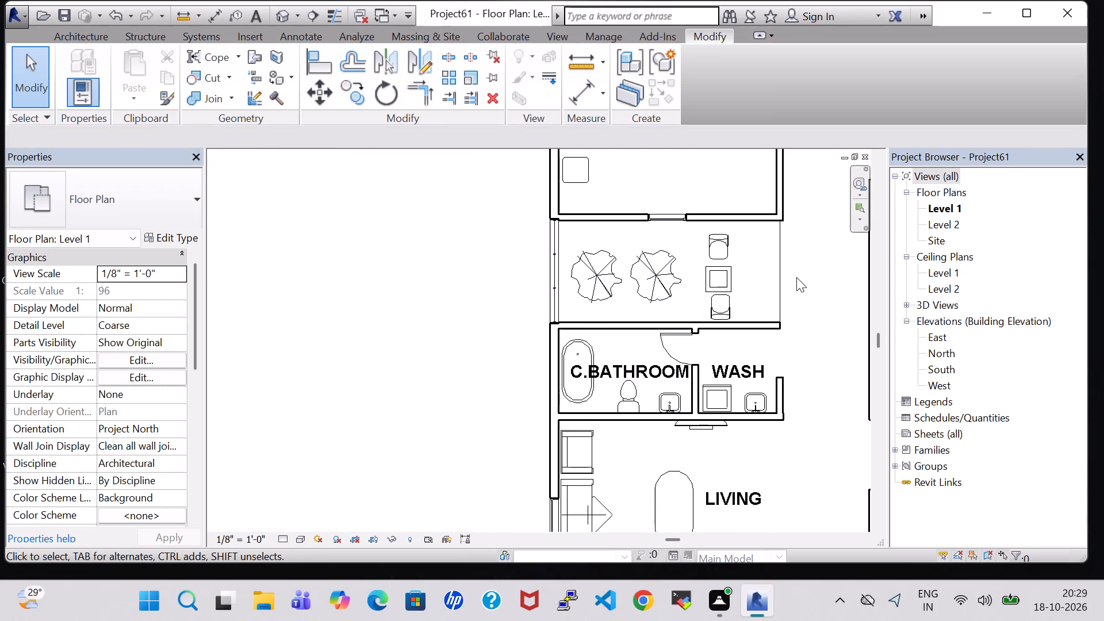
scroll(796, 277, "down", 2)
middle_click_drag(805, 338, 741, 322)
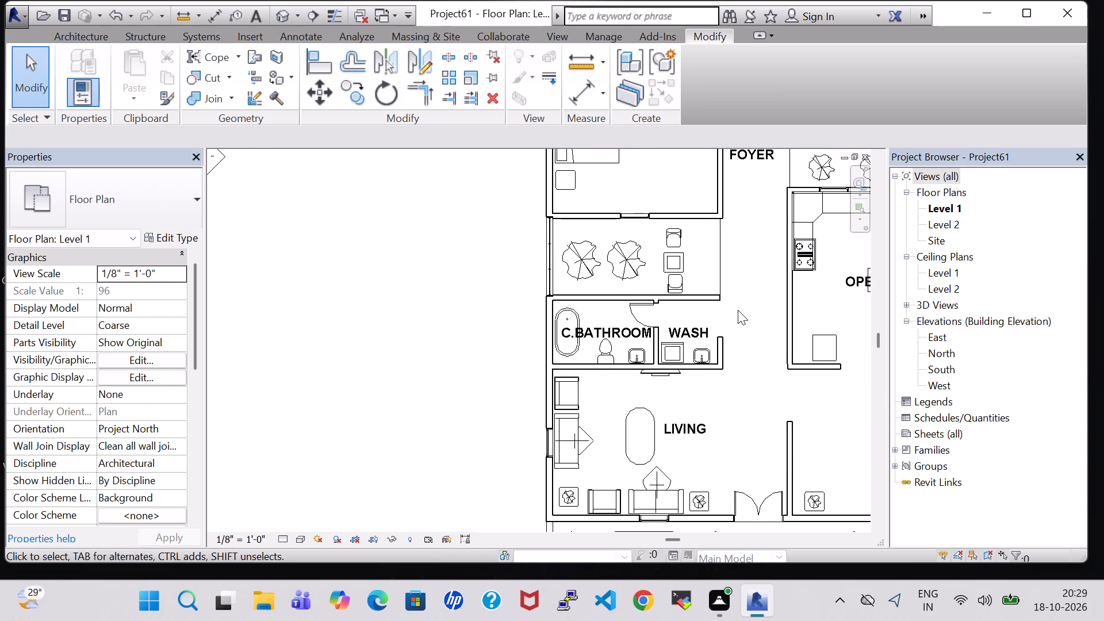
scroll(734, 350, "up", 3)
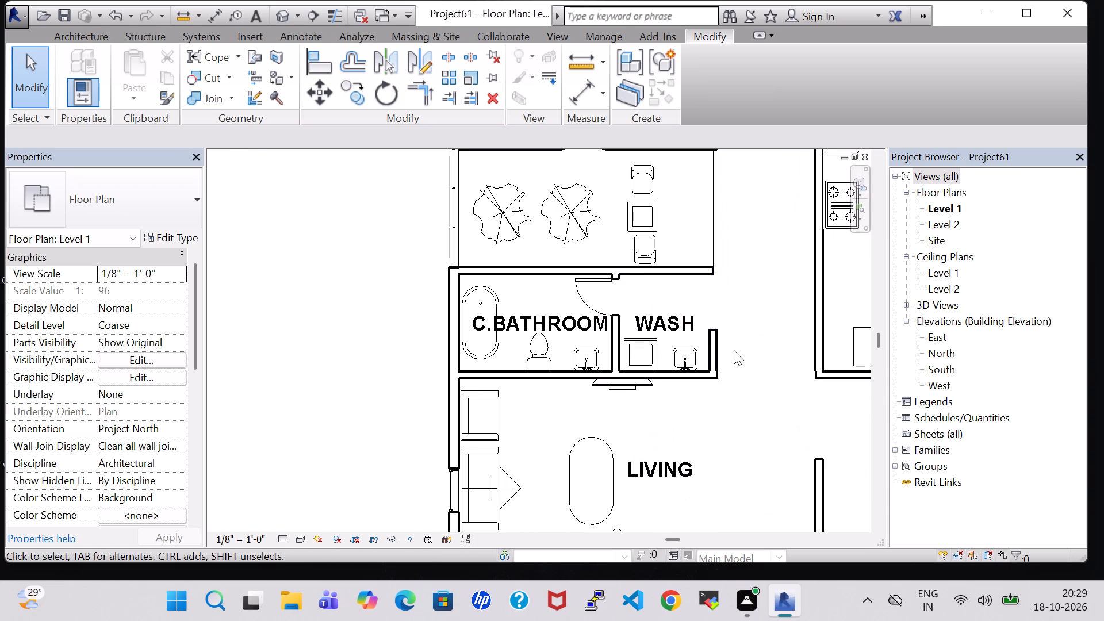
Hide the Roofs category in the default 3D view through the visibility and graphic overrides.
left_click(284, 22)
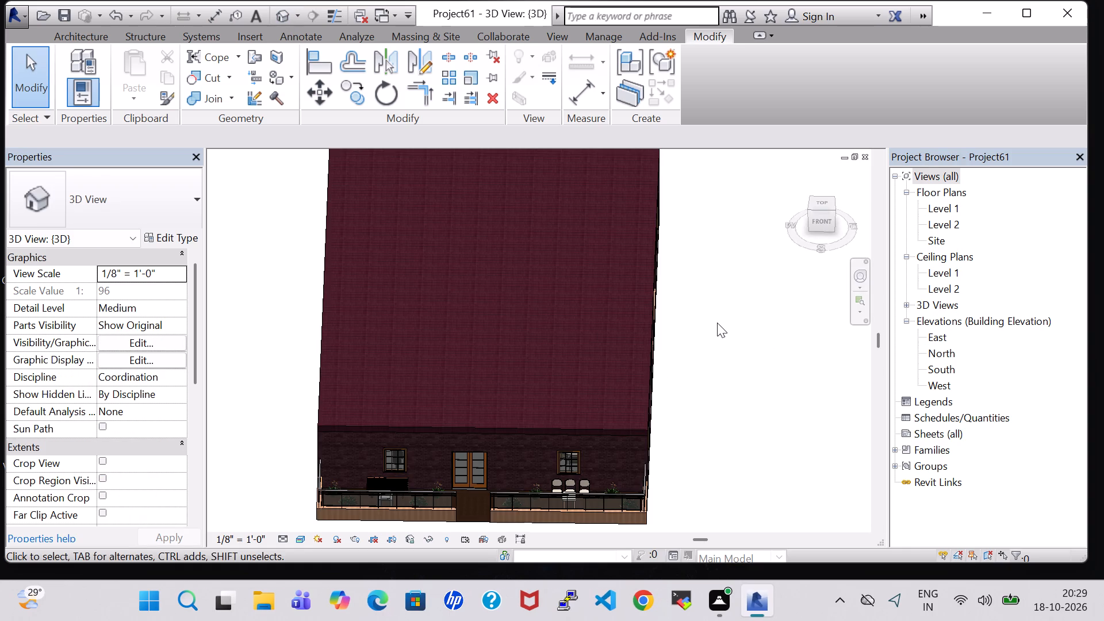
type("VR")
type("VG")
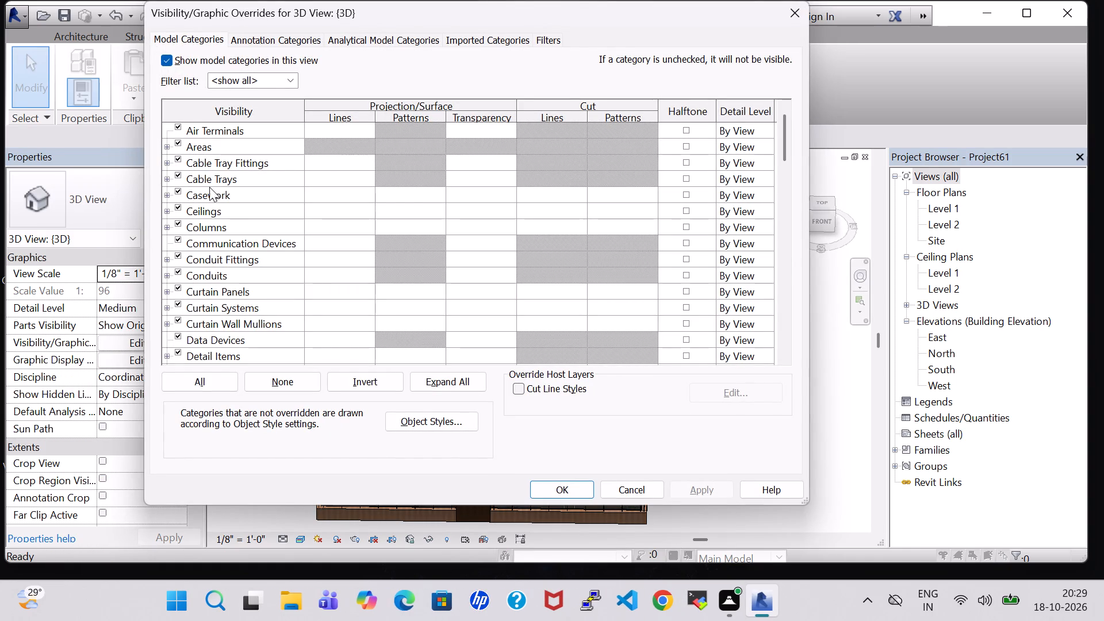
scroll(223, 247, "down", 9)
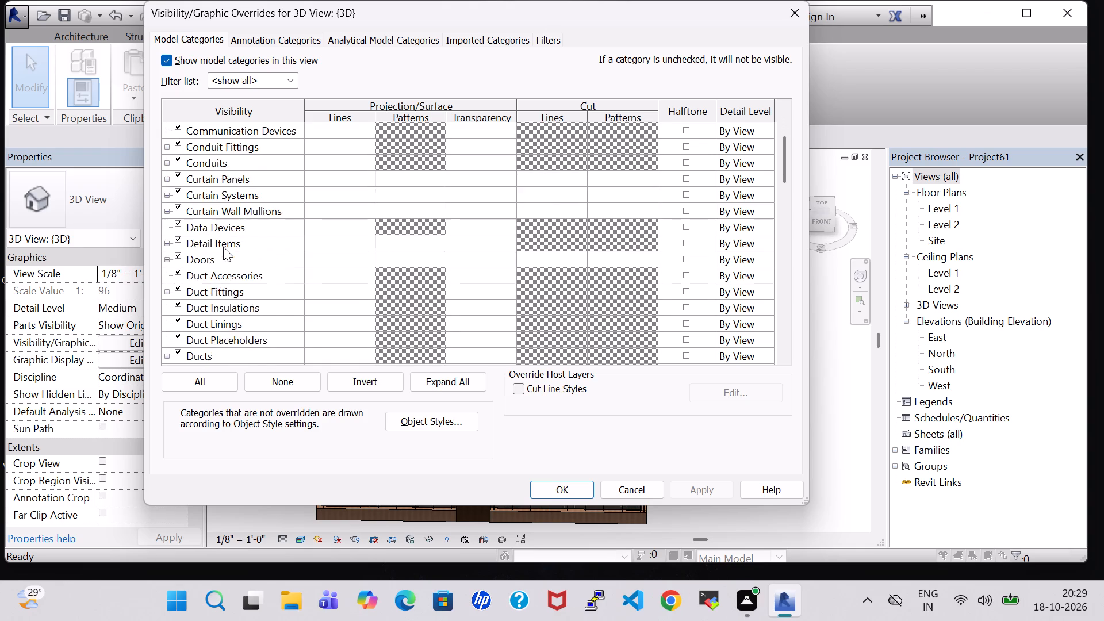
scroll(223, 247, "down", 13)
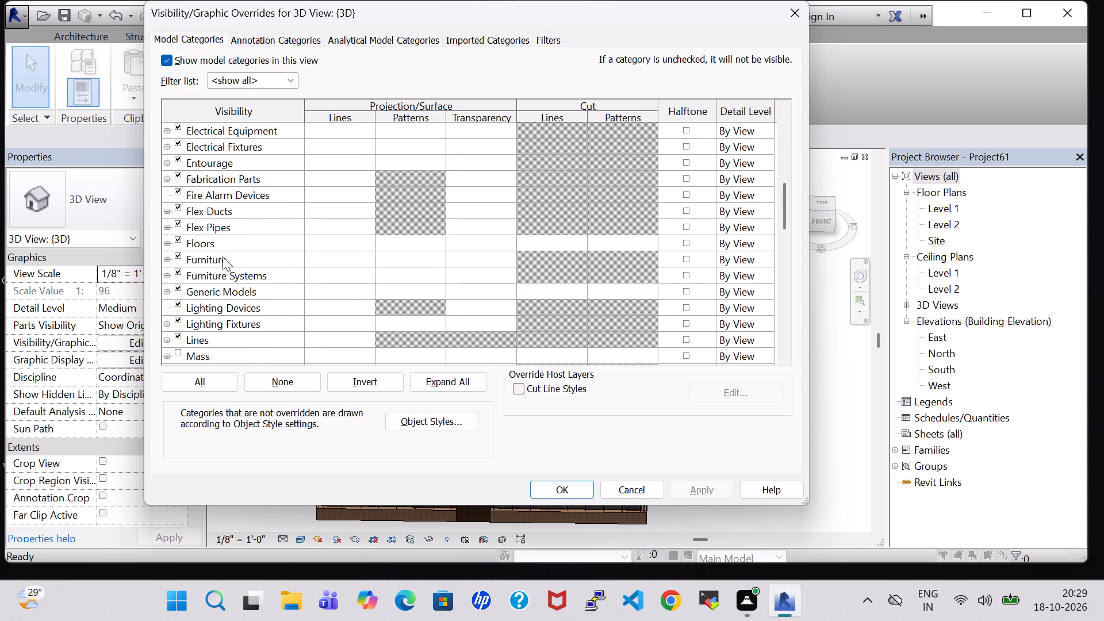
scroll(220, 263, "down", 18)
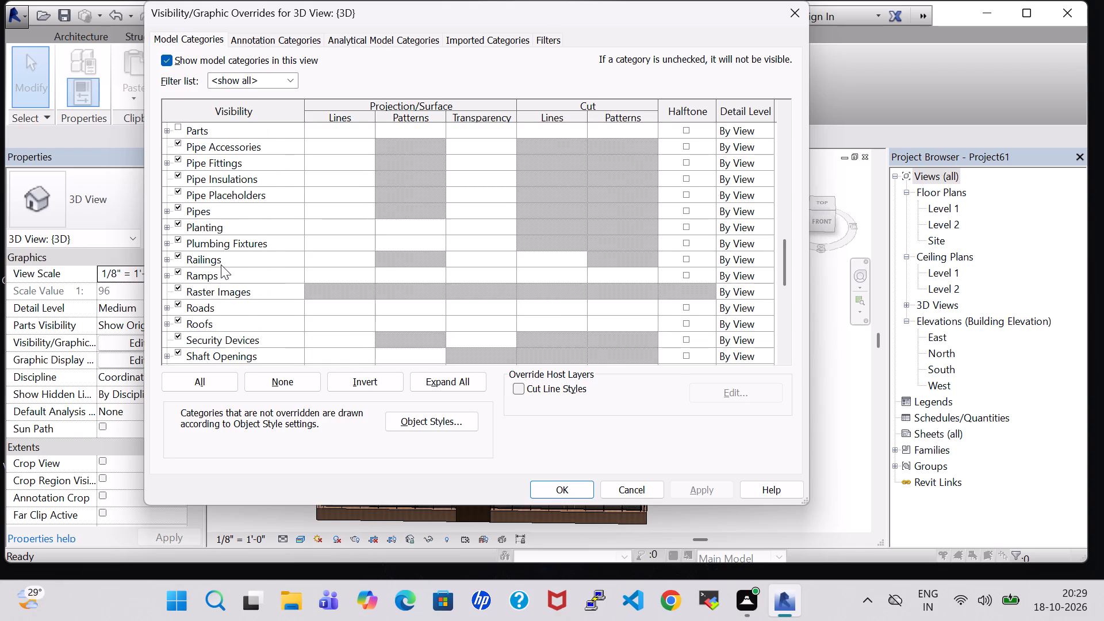
left_click(177, 317)
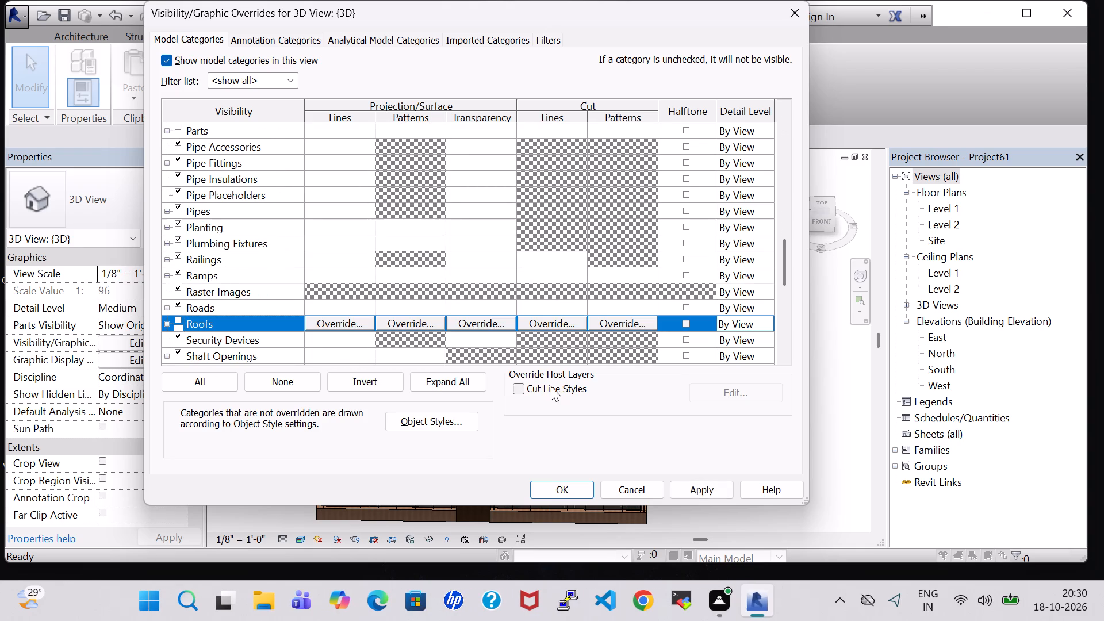
left_click(718, 490)
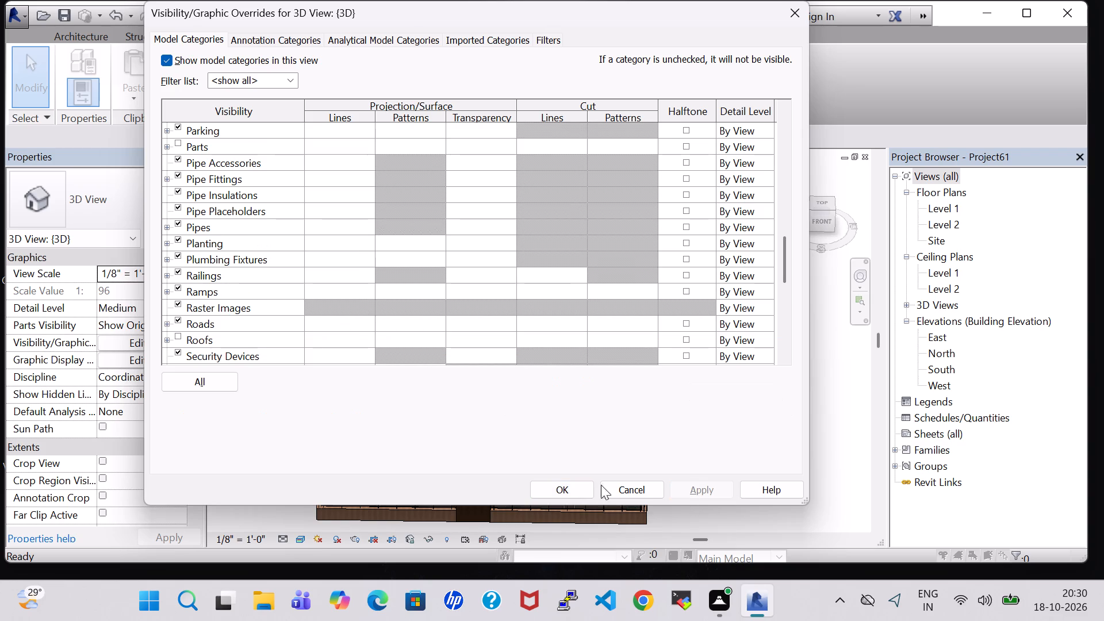
left_click(588, 488)
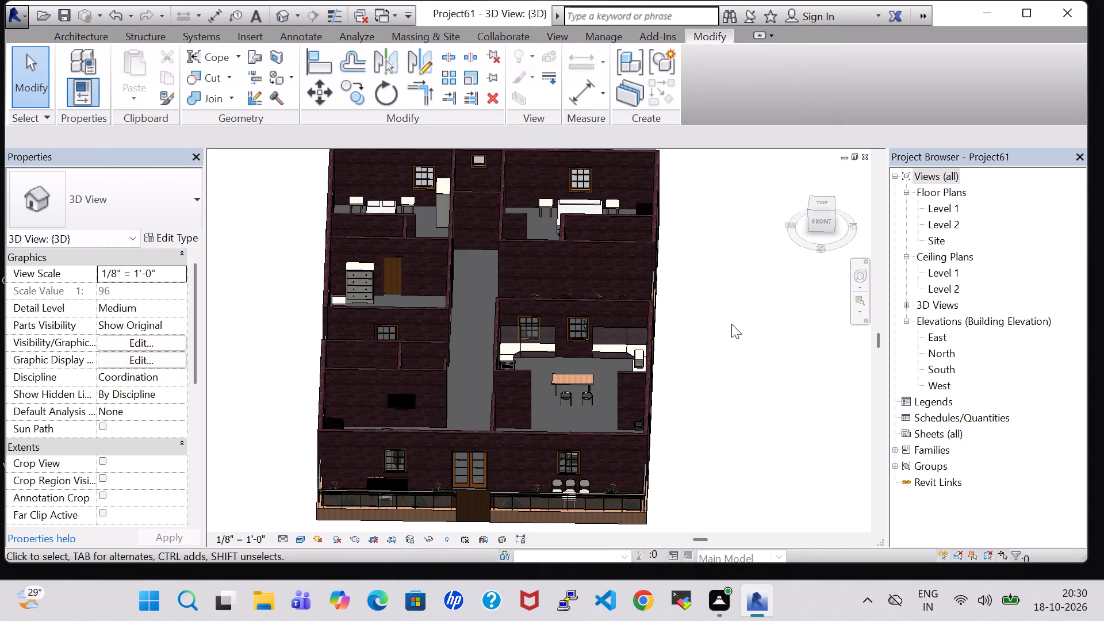
Create a similar Floor Drain - Round 5" Strainer - 2" Drain from the bathroom's drain, placed on the Level 1 work plane between the wash area's washer and sink.
middle_click_drag(731, 308, 751, 389, "shift")
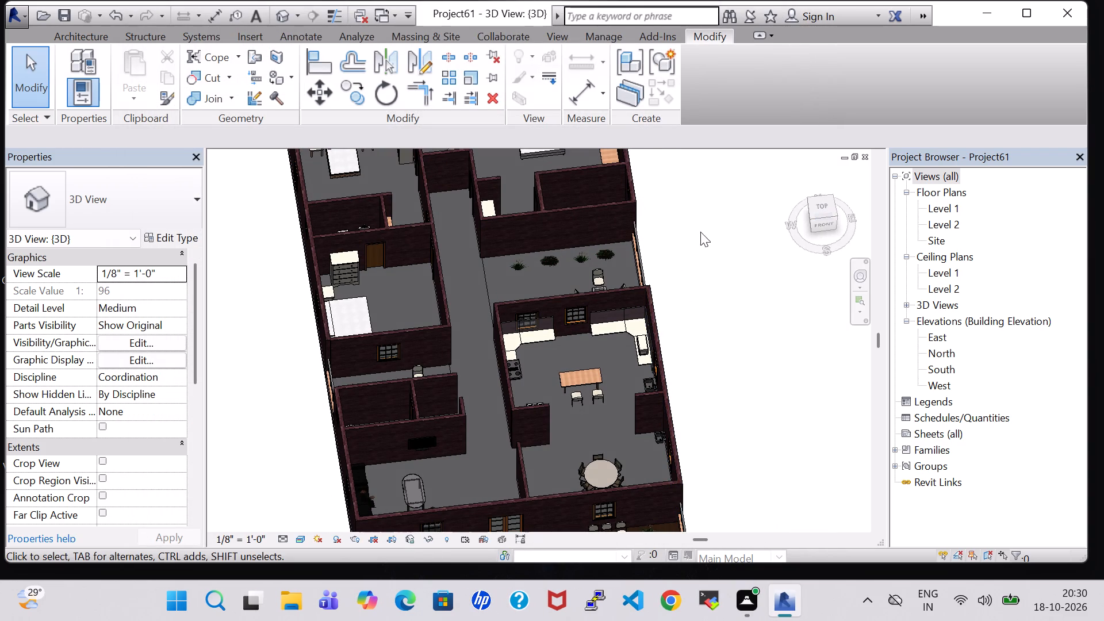
middle_click_drag(701, 232, 707, 327, "shift")
scroll(536, 356, "up", 5)
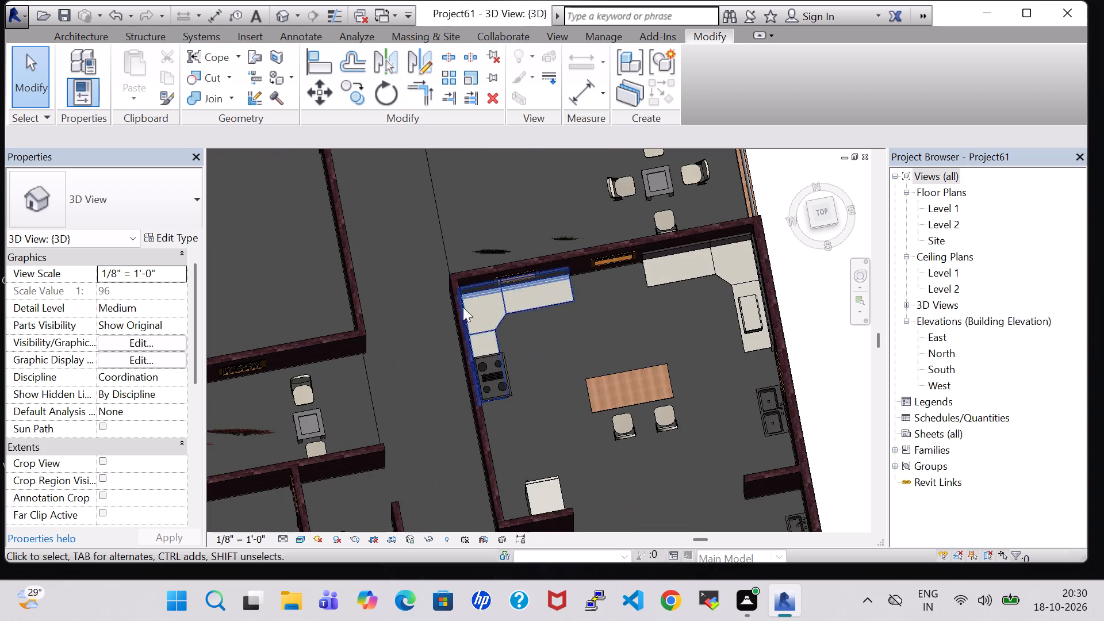
middle_click_drag(387, 212, 573, 443)
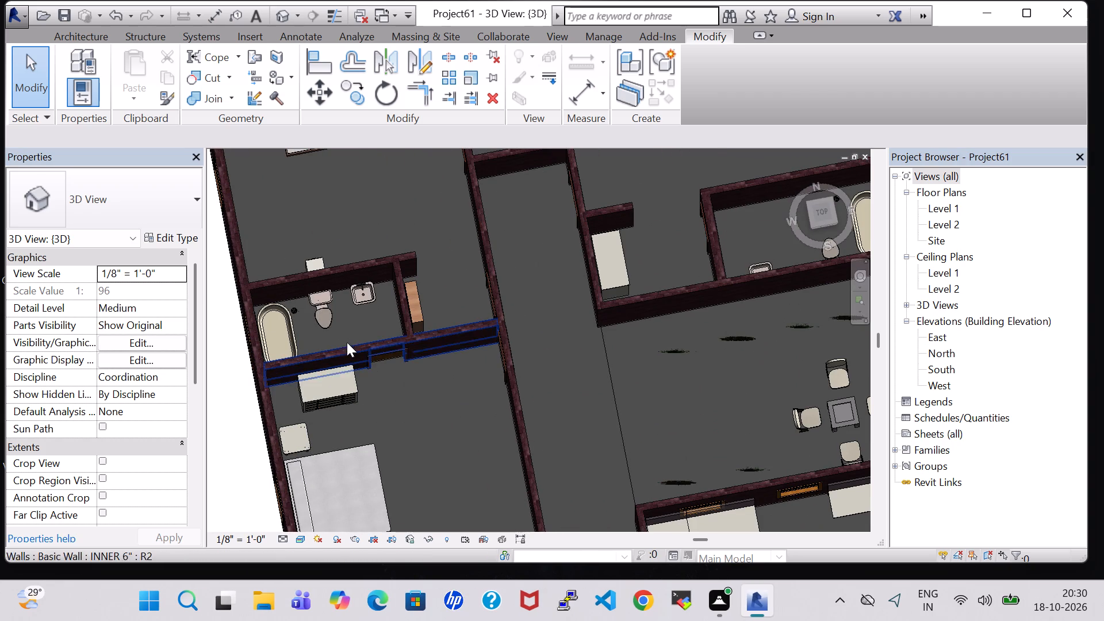
left_click(294, 307)
right_click(294, 307)
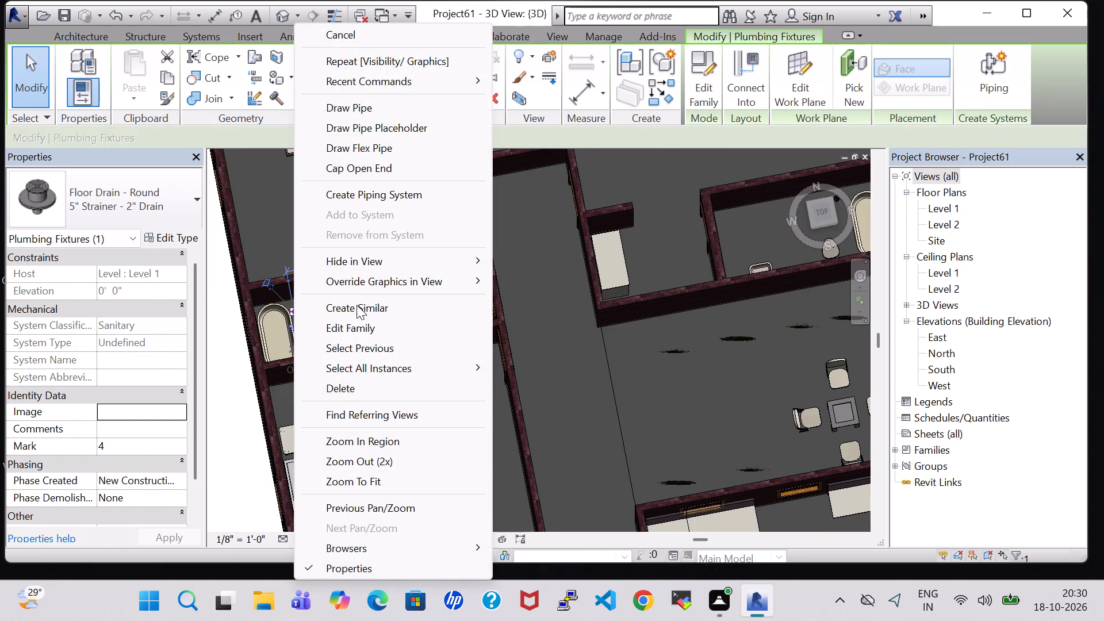
left_click(361, 313)
middle_click_drag(598, 413, 588, 260)
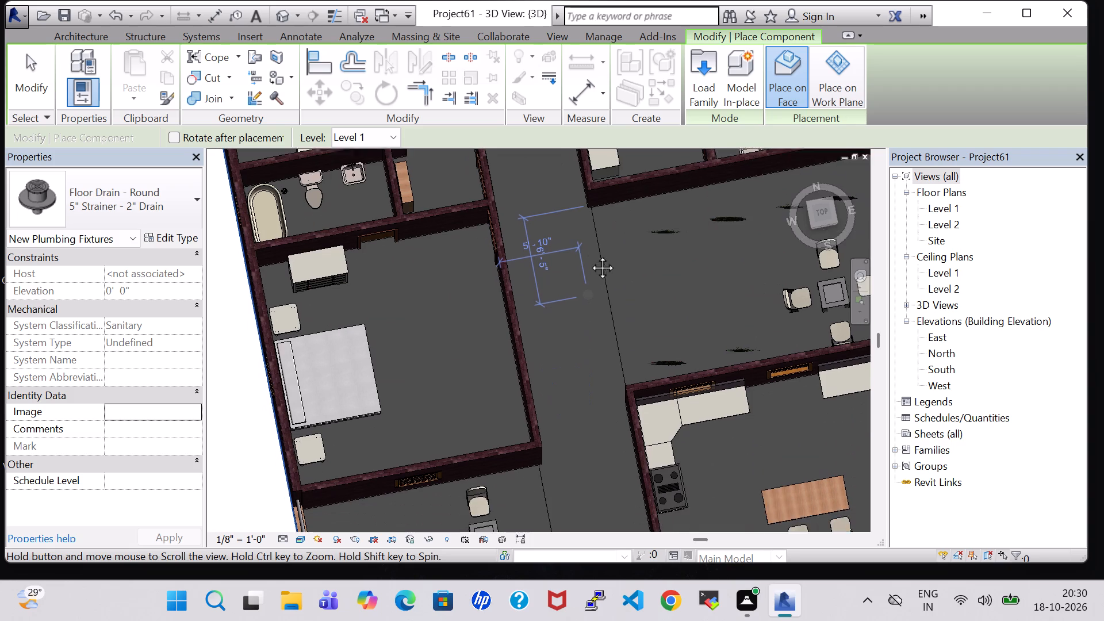
left_click(846, 94)
middle_click_drag(618, 461, 619, 305)
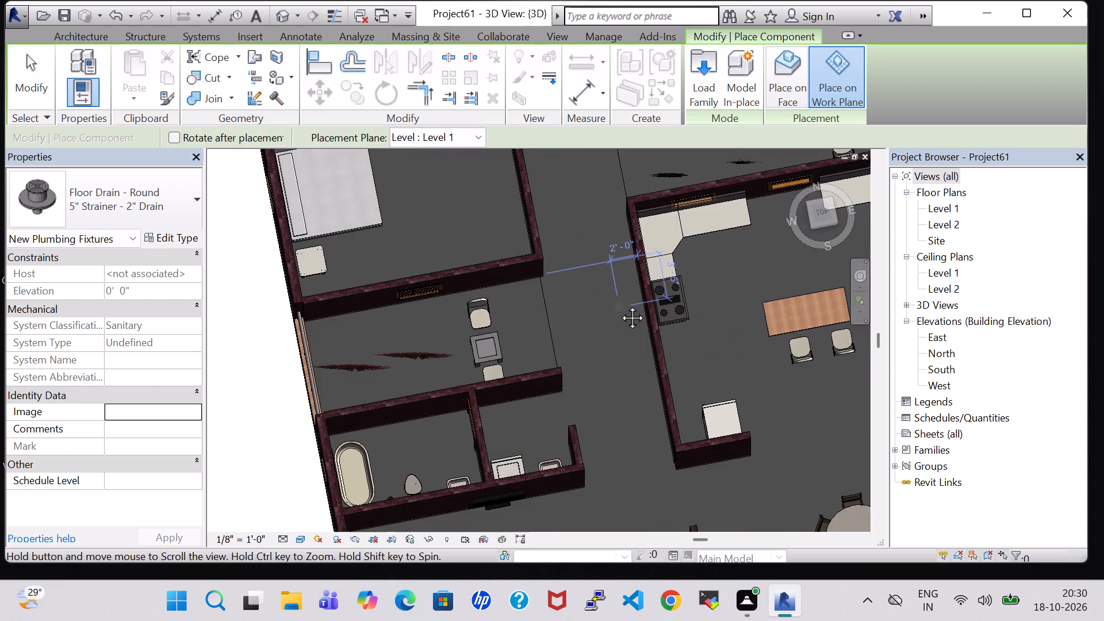
scroll(569, 372, "up", 6)
middle_click_drag(500, 459, 508, 494, "shift")
middle_click_drag(508, 494, 480, 89)
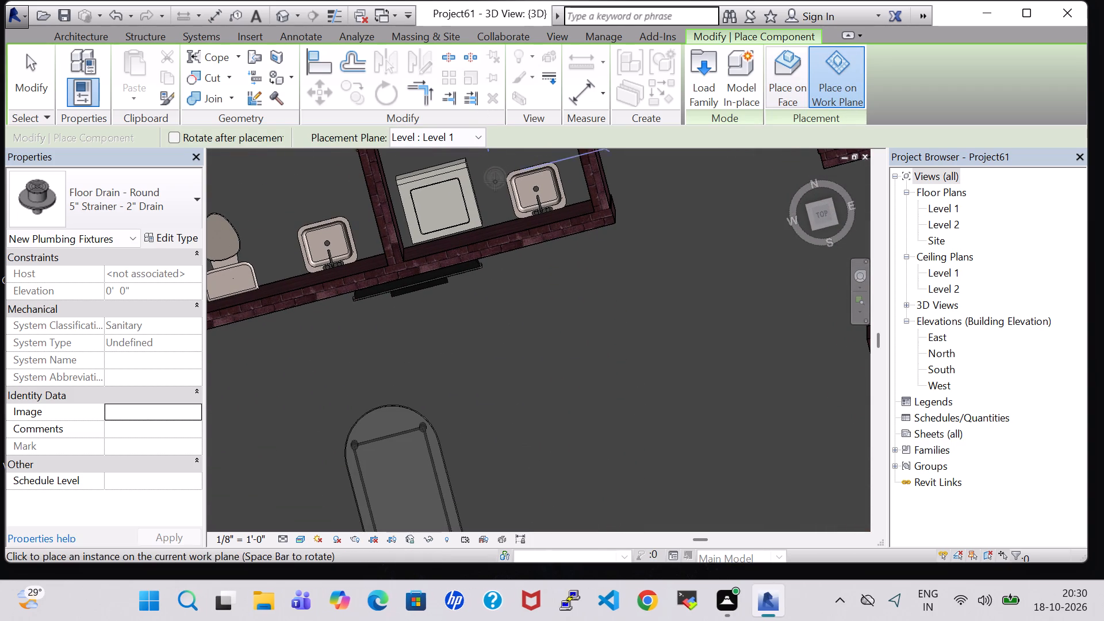
left_click(496, 205)
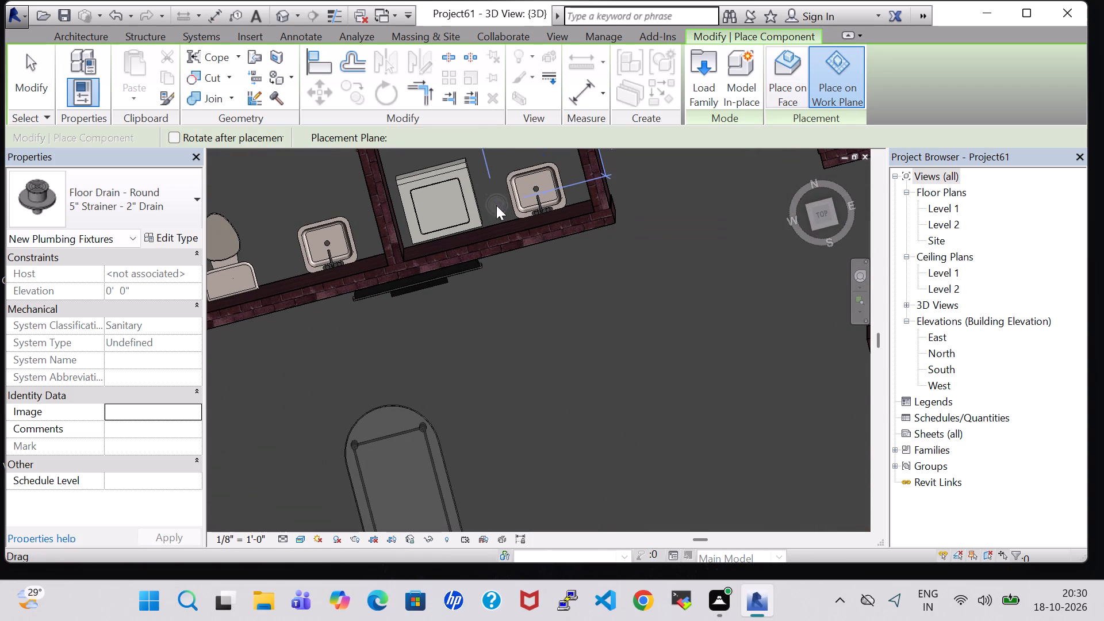
key("Escape")
key("Escape")
Nudge the wash area's Sink Vanity-Square away from the new floor drain, toward the adjacent end wall.
left_click(544, 192)
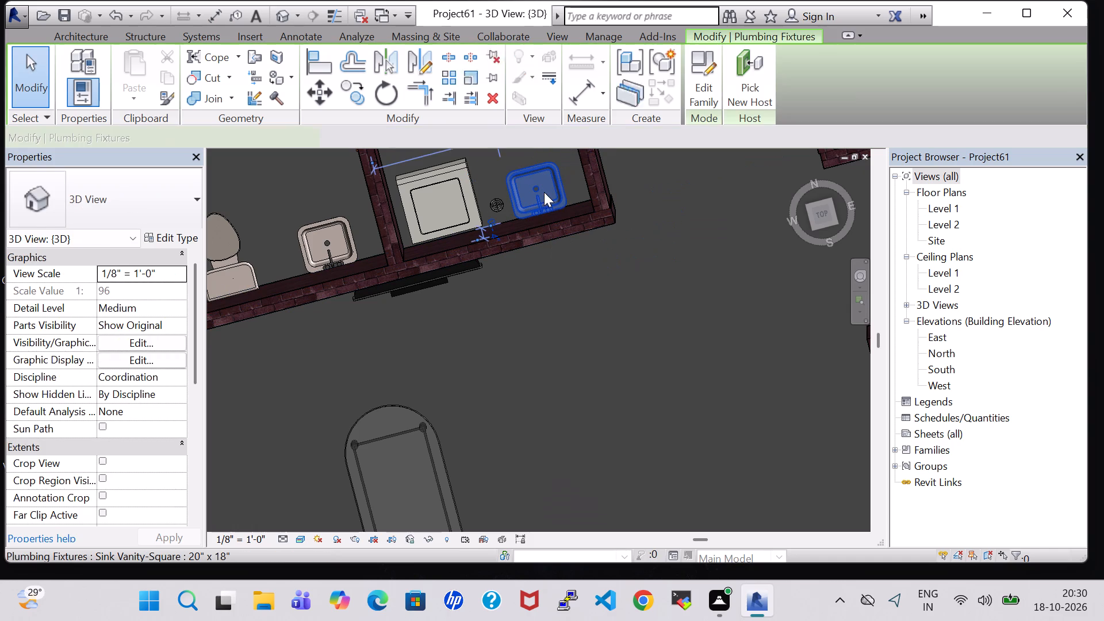
key("Right")
key("Right")
key("Right")
key("Right")
key("Right")
key("Right")
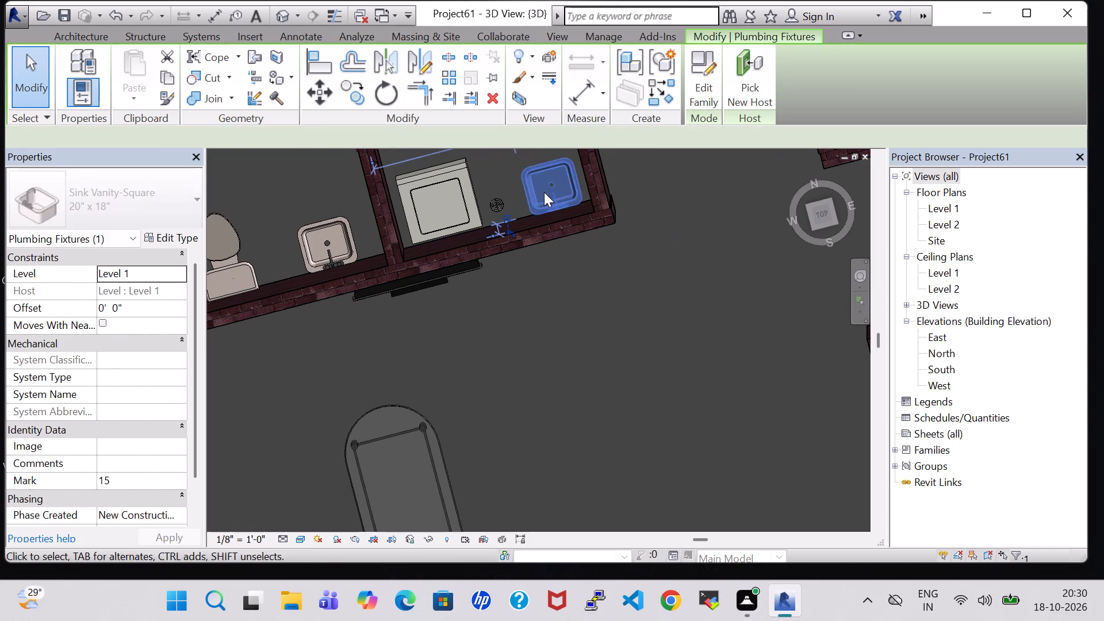
left_click(685, 256)
Examine the wash and living areas in the Level 1 plan, and the sitout, balcony, kitchen and living room in the default 3D view.
double_click(942, 213)
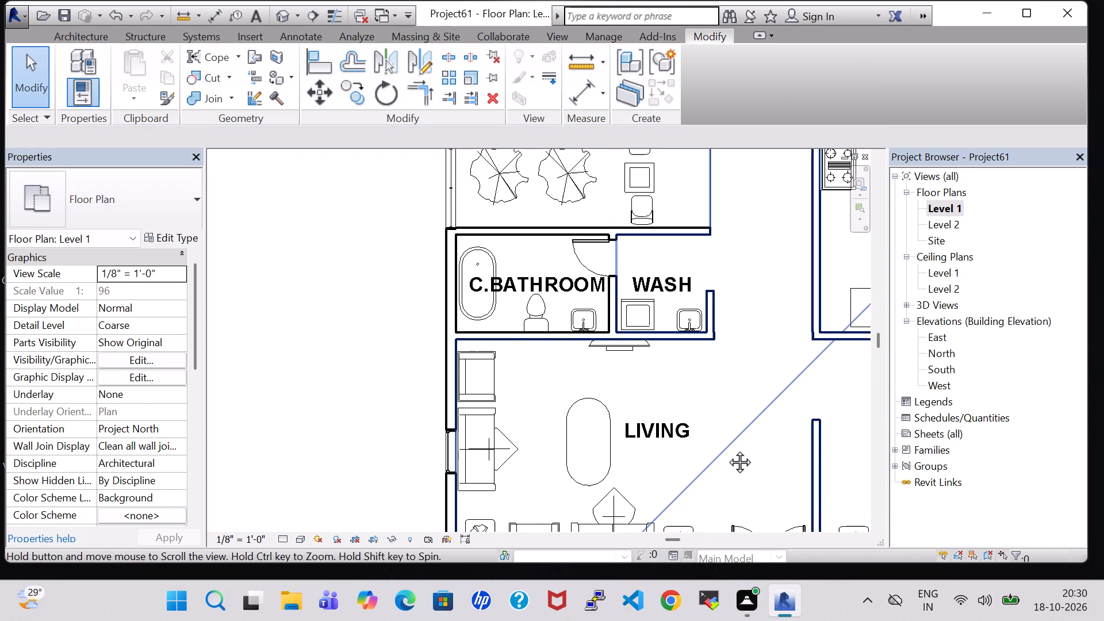
middle_click_drag(727, 447, 723, 333, "shift")
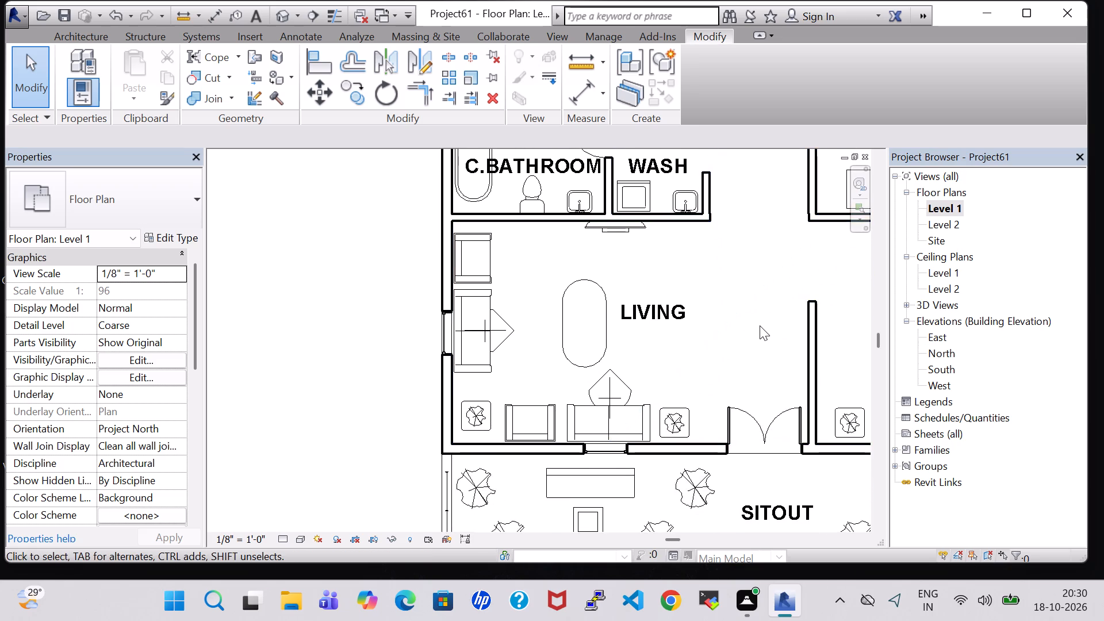
scroll(760, 325, "down", 5)
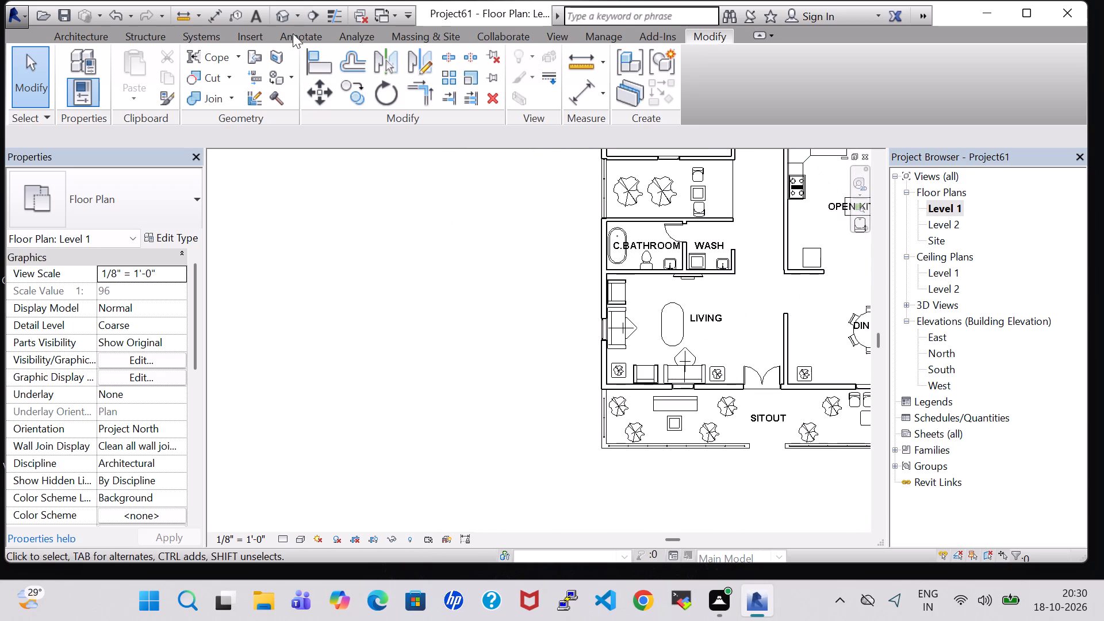
left_click(277, 13)
scroll(448, 311, "down", 7)
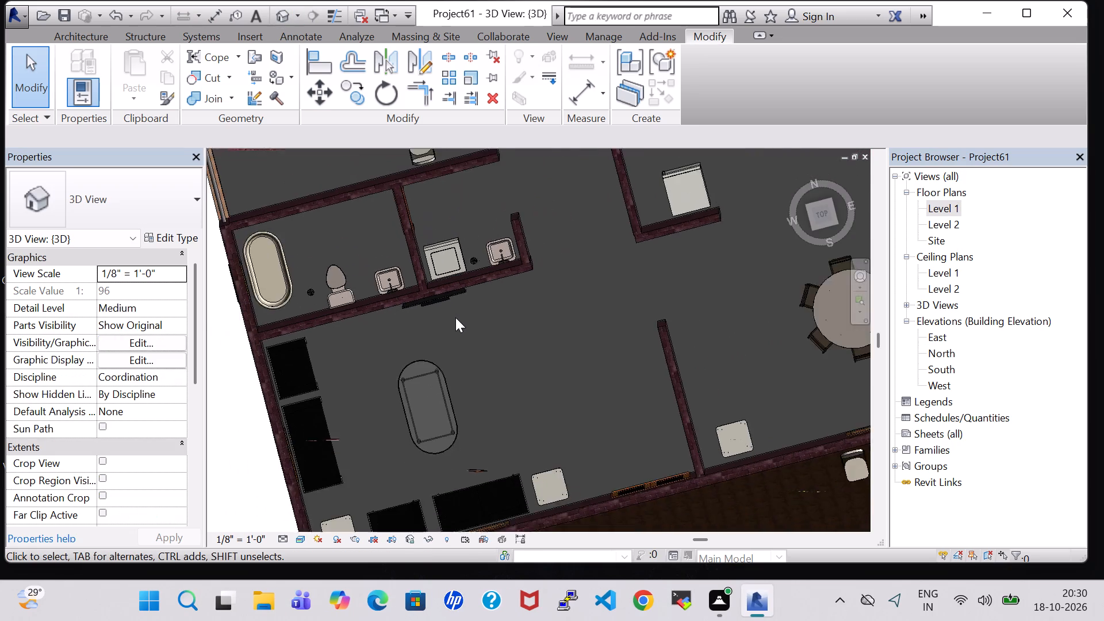
scroll(455, 317, "down", 1)
middle_click_drag(576, 382, 562, 269, "shift")
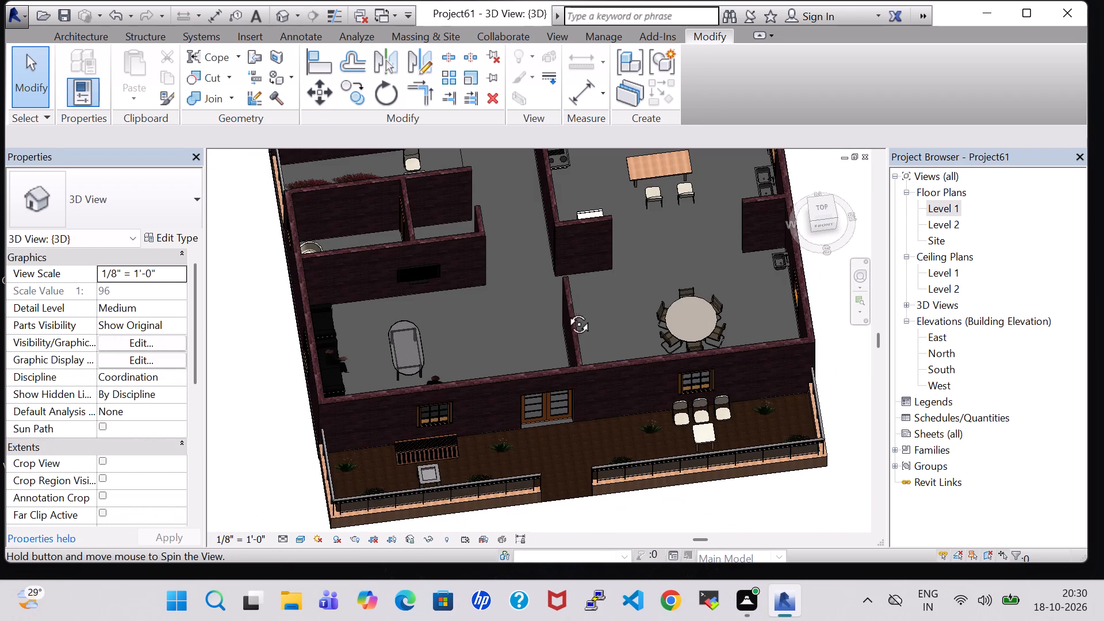
middle_click_drag(564, 314, 557, 221, "shift")
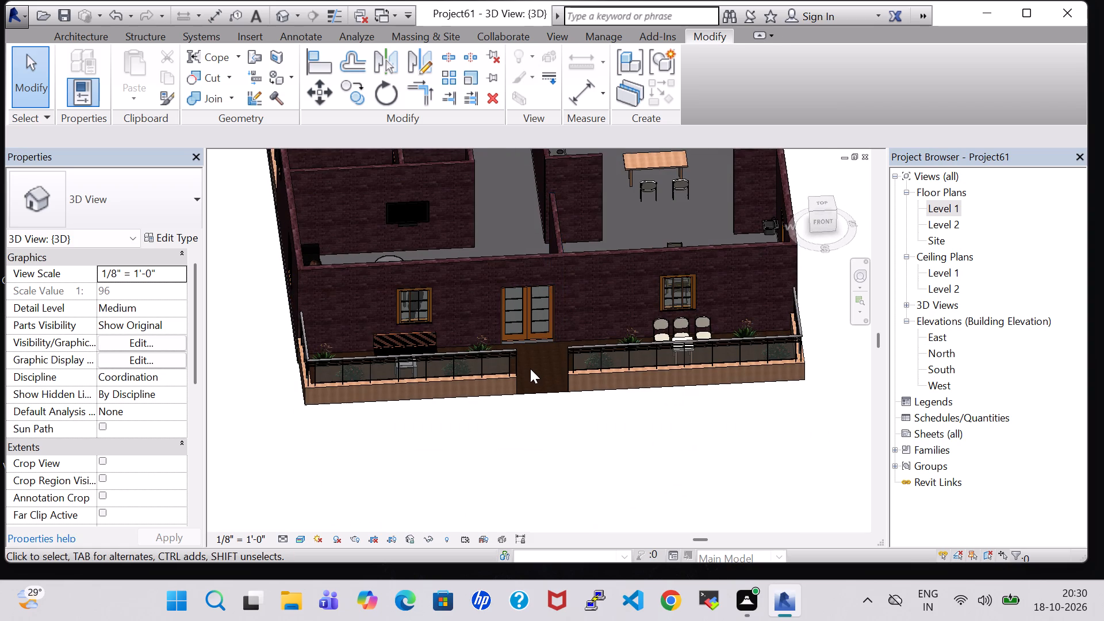
scroll(530, 369, "up", 6)
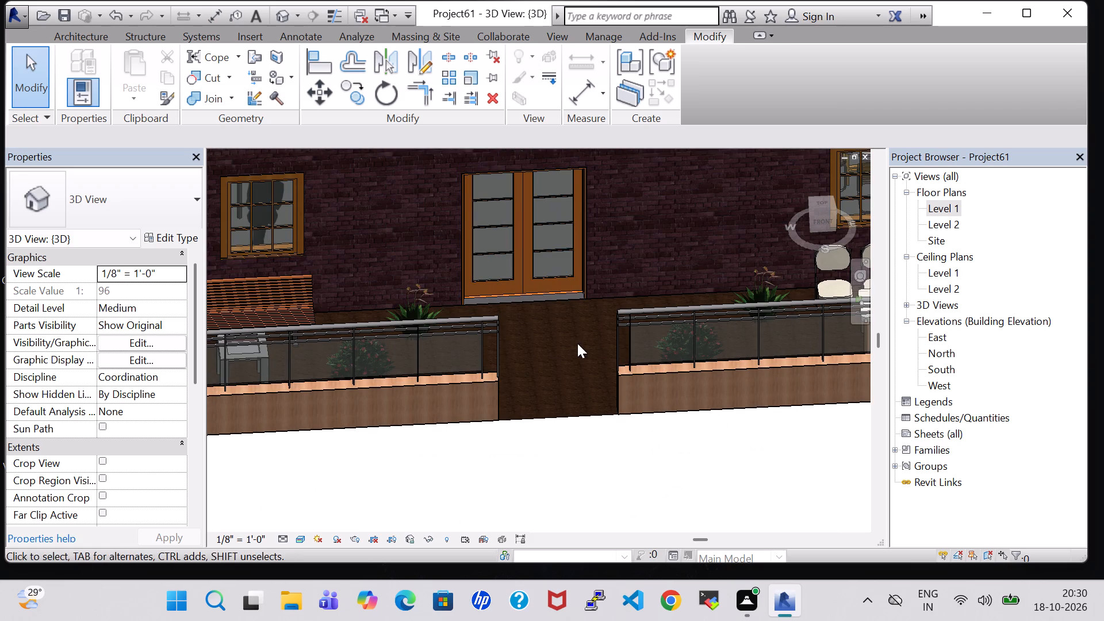
middle_click_drag(558, 346, 557, 438, "shift")
middle_click_drag(536, 225, 536, 327)
middle_click_drag(500, 338, 325, 333)
middle_click_drag(426, 329, 596, 300)
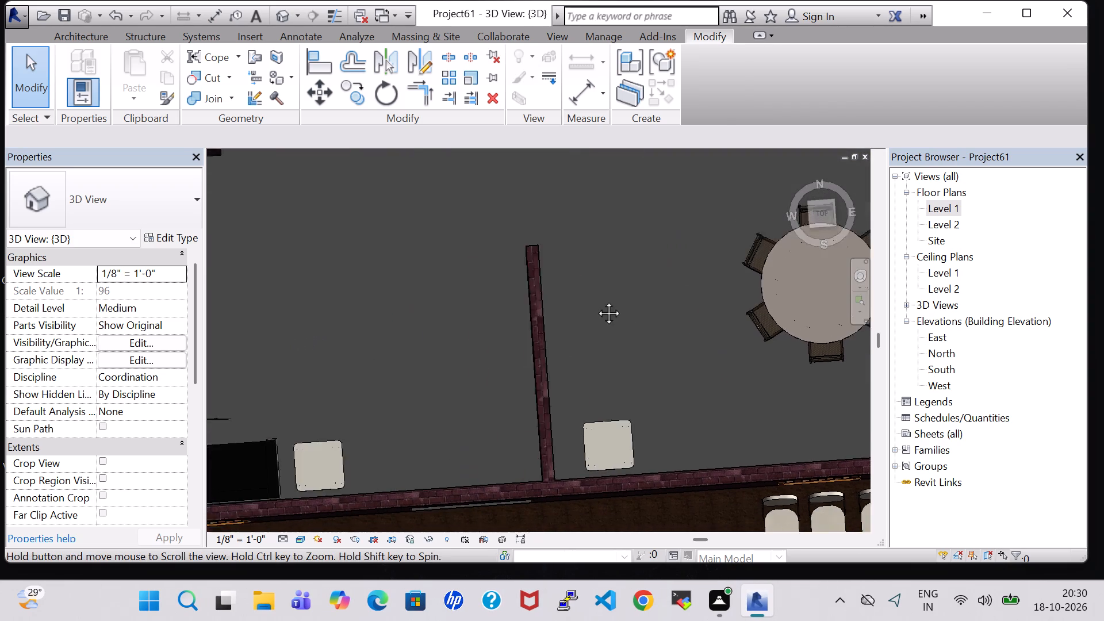
middle_click_drag(596, 300, 628, 298)
middle_click_drag(471, 356, 316, 227, "shift")
scroll(471, 356, "up", 1, "shift")
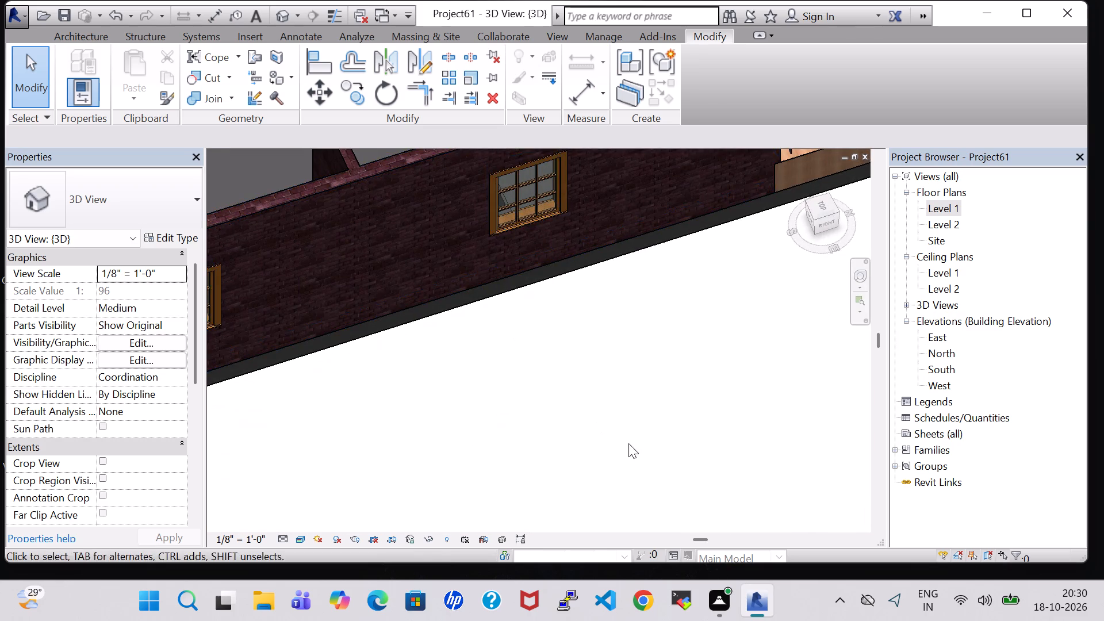
middle_click_drag(628, 443, 689, 620)
middle_click_drag(347, 254, 235, 259)
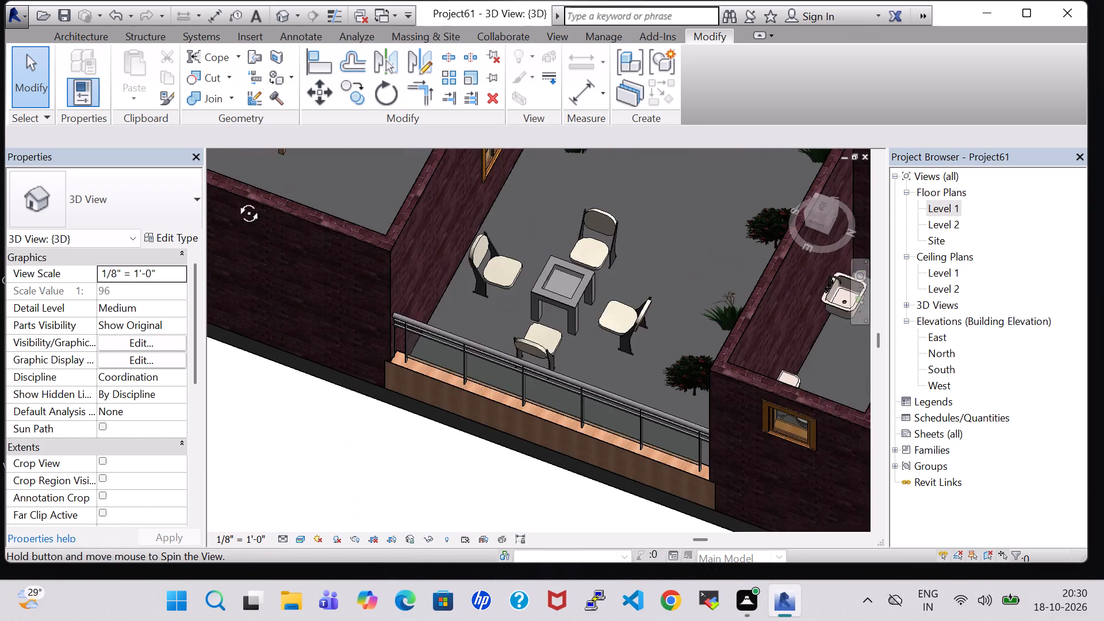
middle_click_drag(286, 168, 528, 551)
middle_click_drag(350, 282, 507, 448)
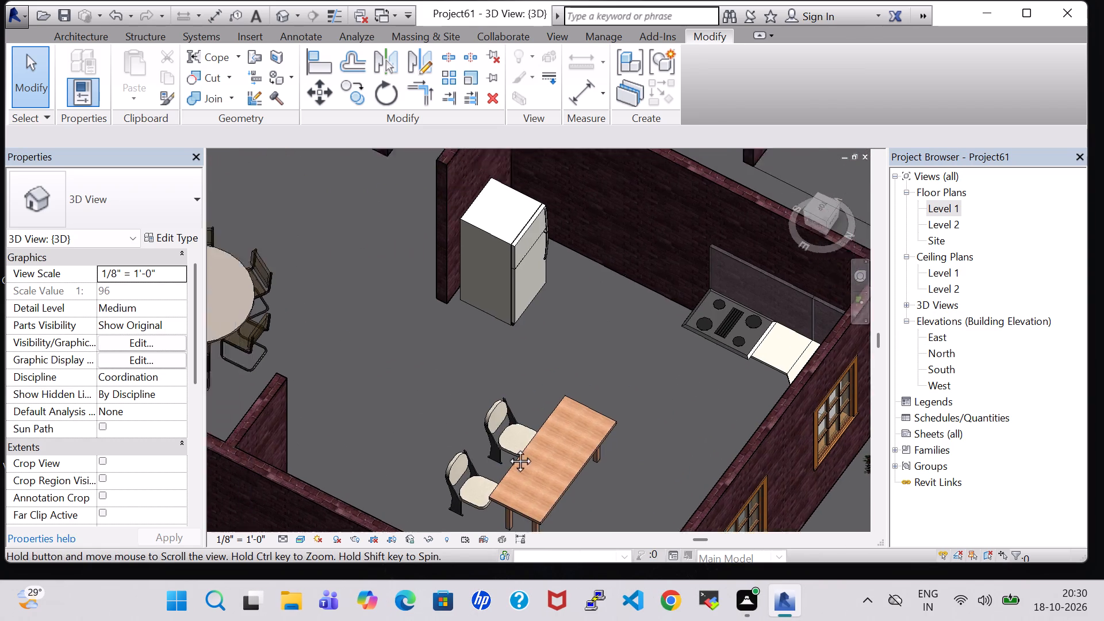
middle_click_drag(507, 448, 547, 489)
scroll(597, 286, "up", 1)
middle_click_drag(609, 270, 461, 510)
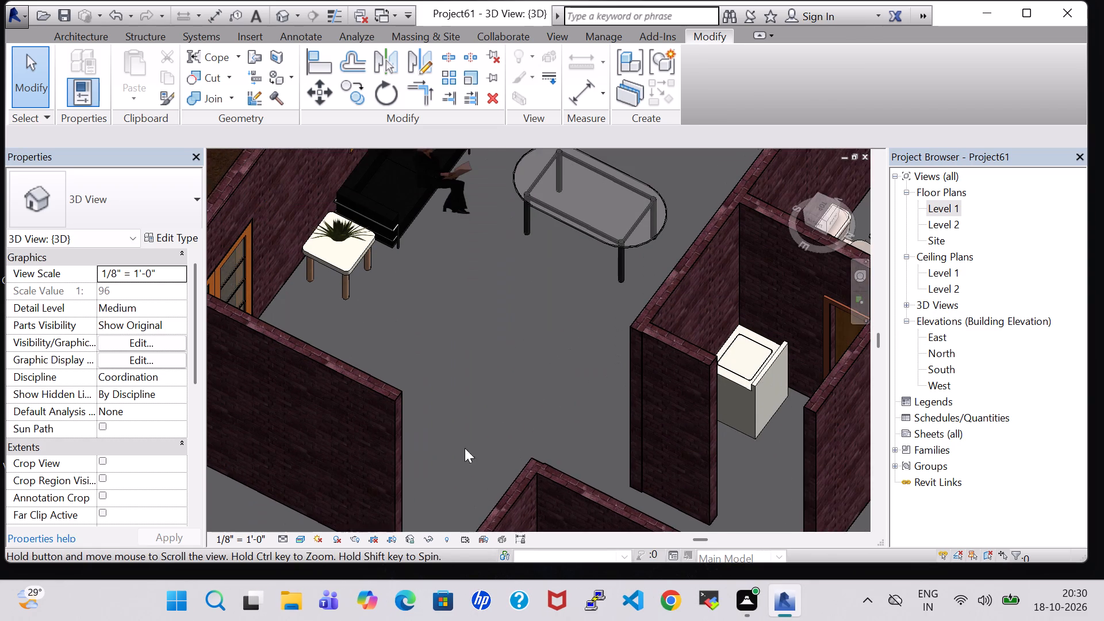
middle_click_drag(463, 329, 436, 501)
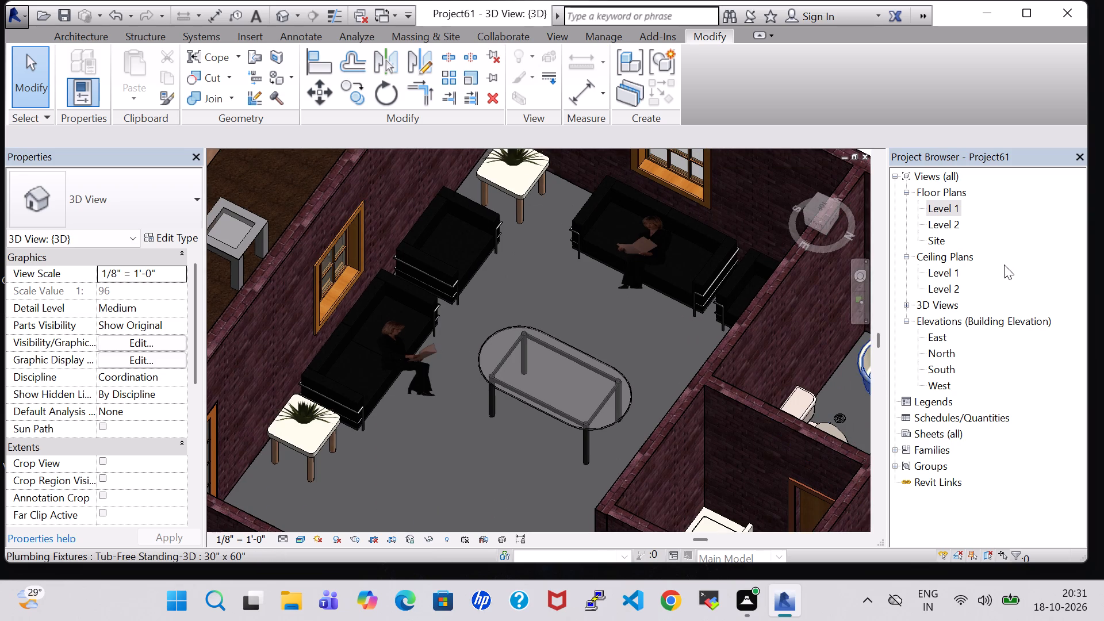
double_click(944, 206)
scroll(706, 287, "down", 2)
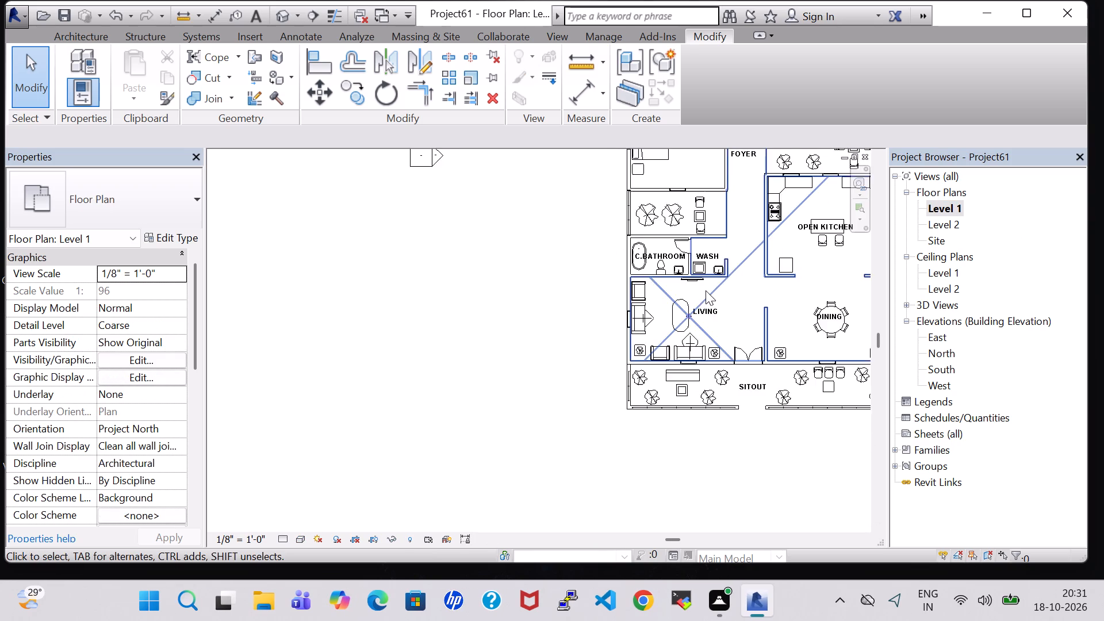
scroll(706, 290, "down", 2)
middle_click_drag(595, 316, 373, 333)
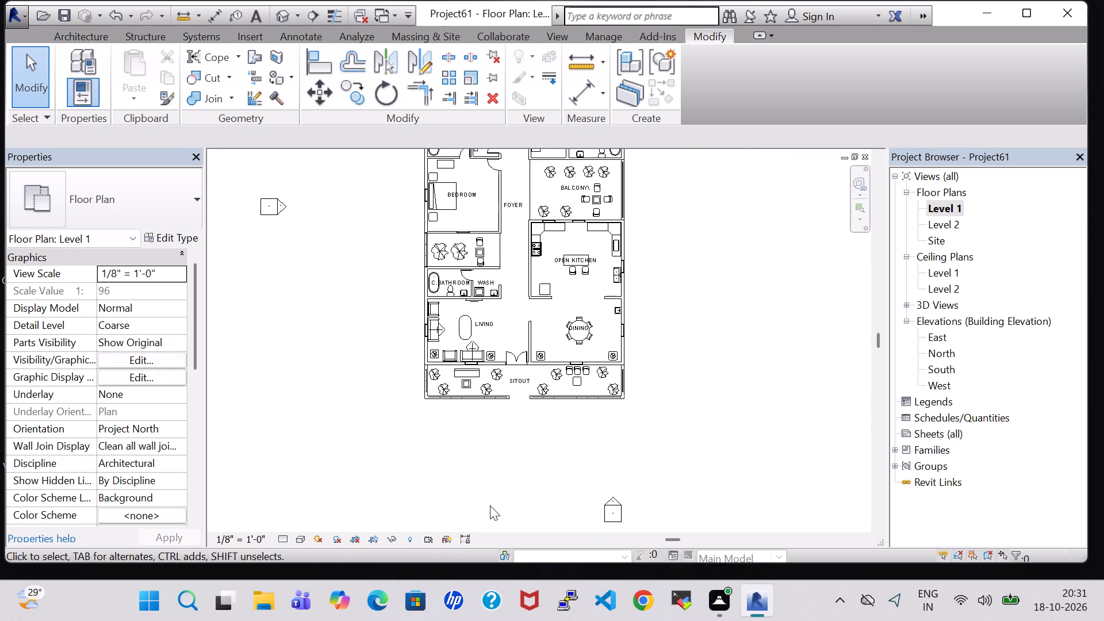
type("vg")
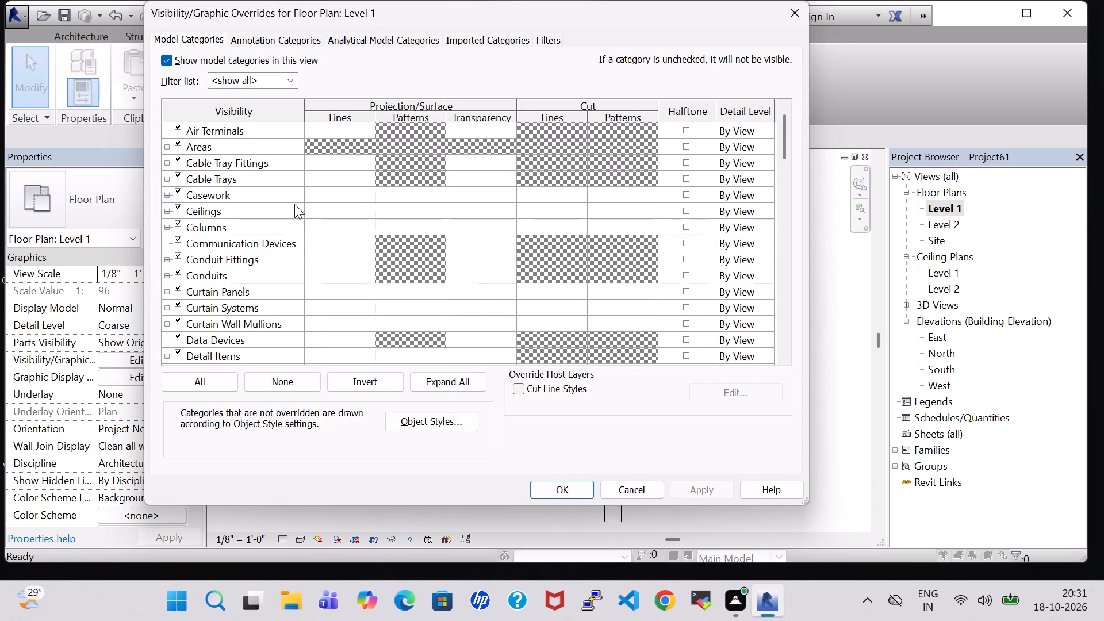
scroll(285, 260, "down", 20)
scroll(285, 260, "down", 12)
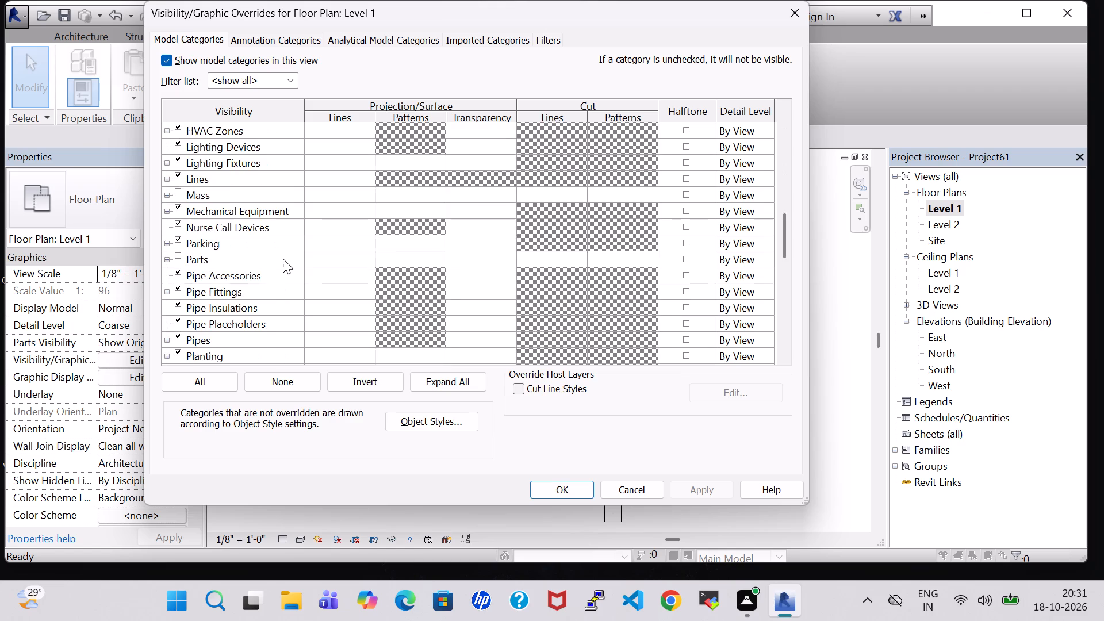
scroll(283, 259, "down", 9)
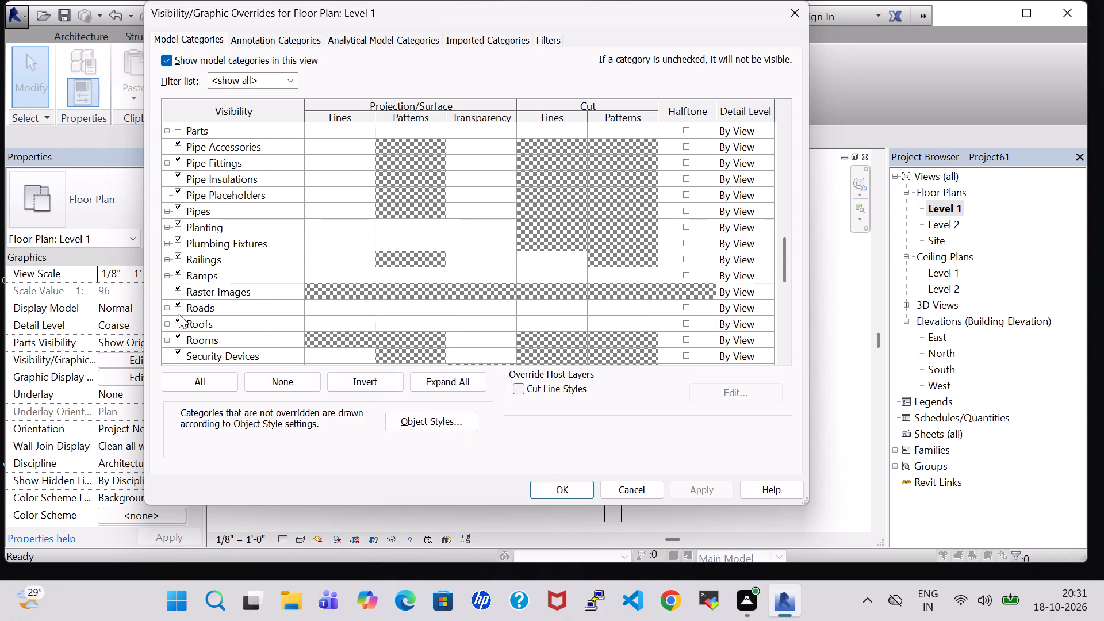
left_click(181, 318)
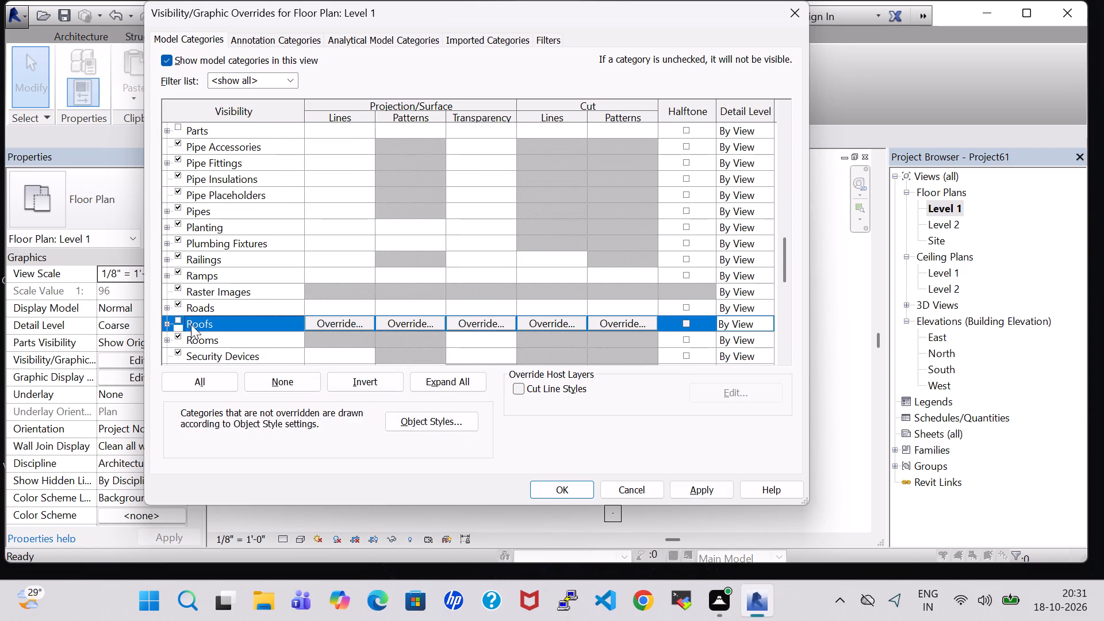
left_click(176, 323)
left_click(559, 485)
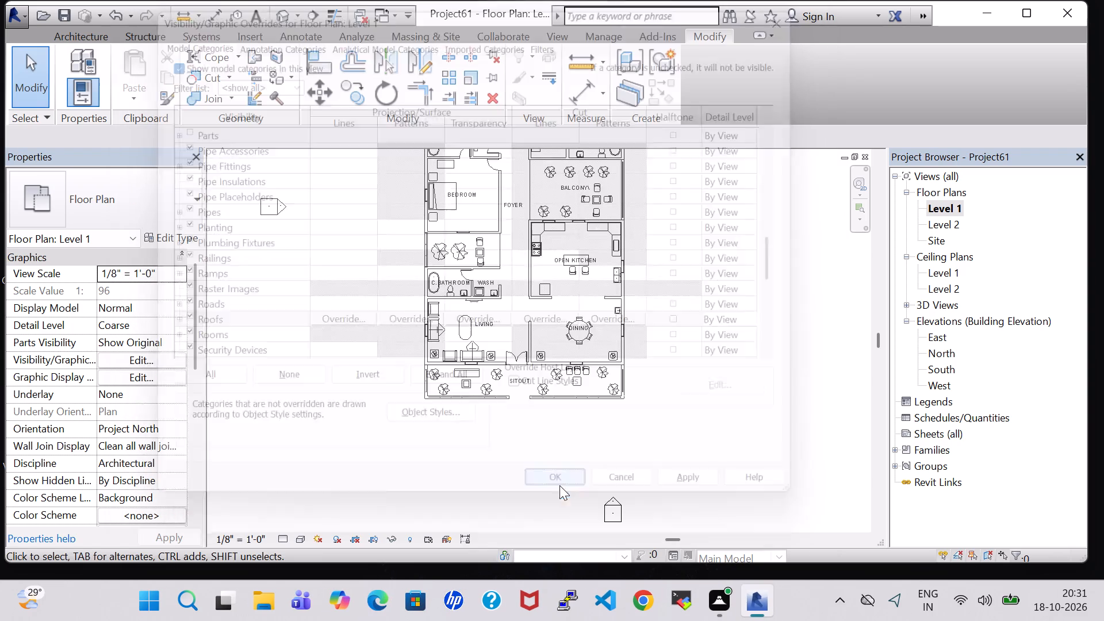
Turn the Roofs category back on in the default 3D view through the visibility and graphic overrides.
left_click(274, 7)
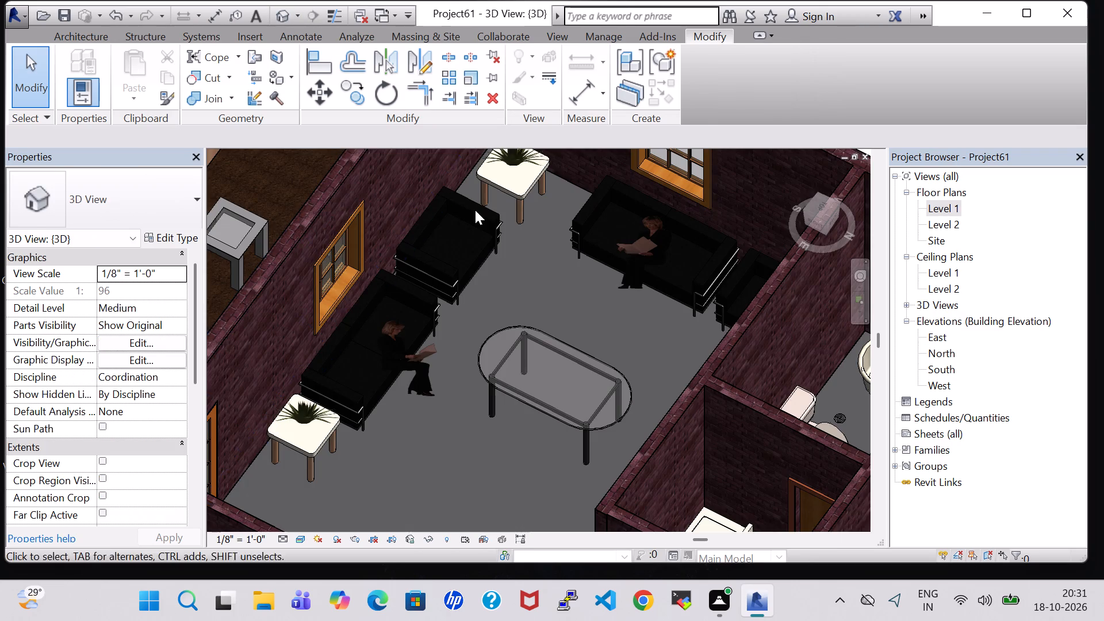
scroll(475, 216, "down", 6)
scroll(542, 258, "down", 5)
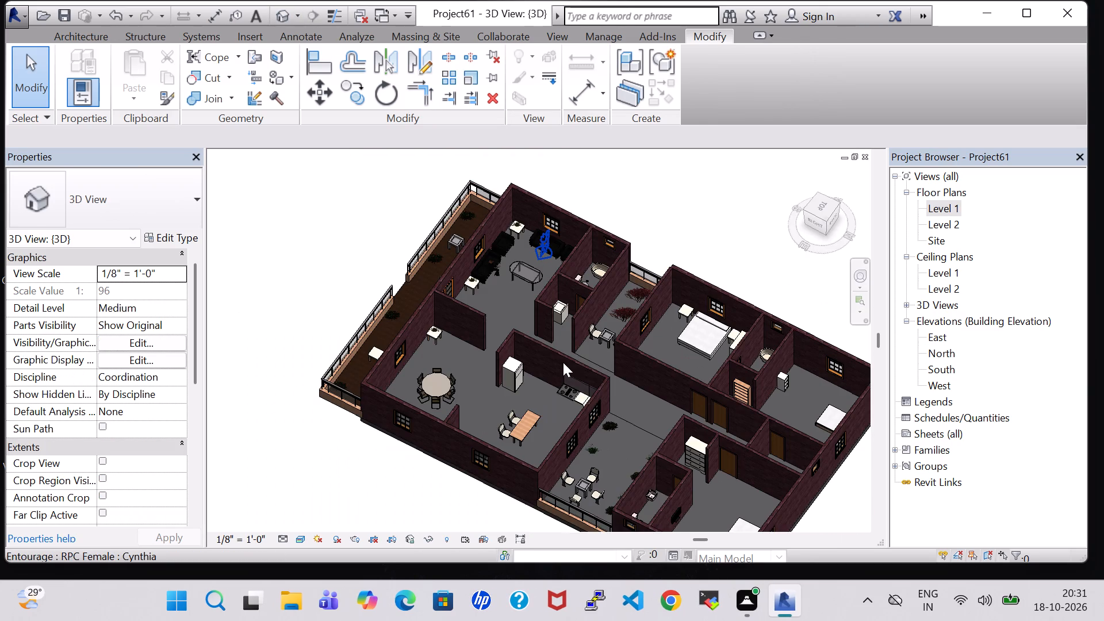
type("vg")
scroll(249, 302, "down", 5)
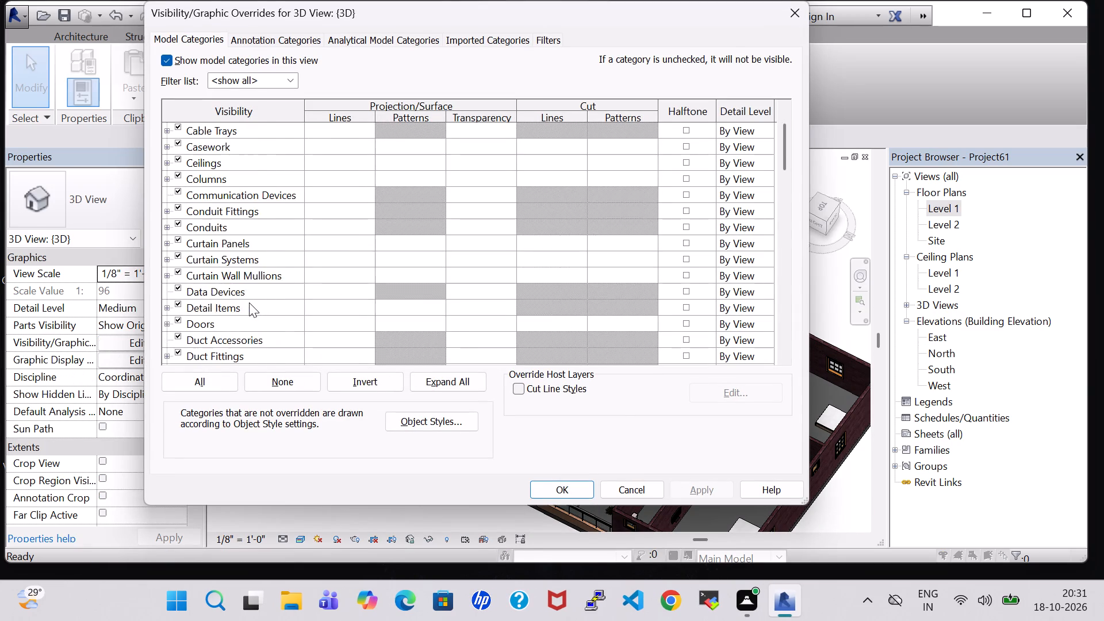
scroll(249, 302, "down", 20)
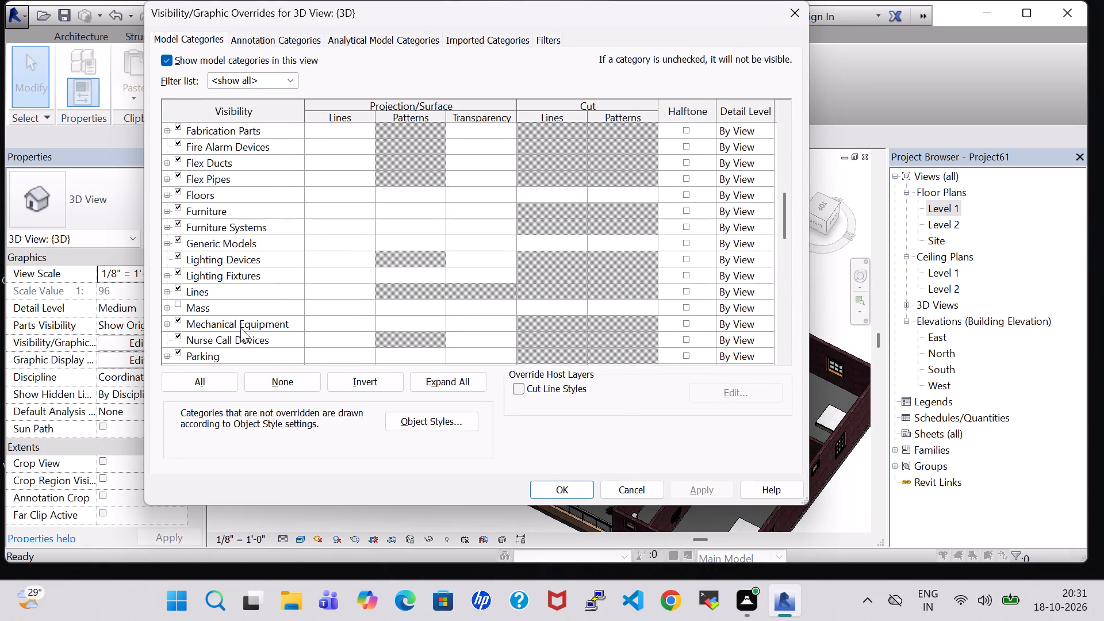
scroll(240, 328, "down", 16)
left_click(177, 306)
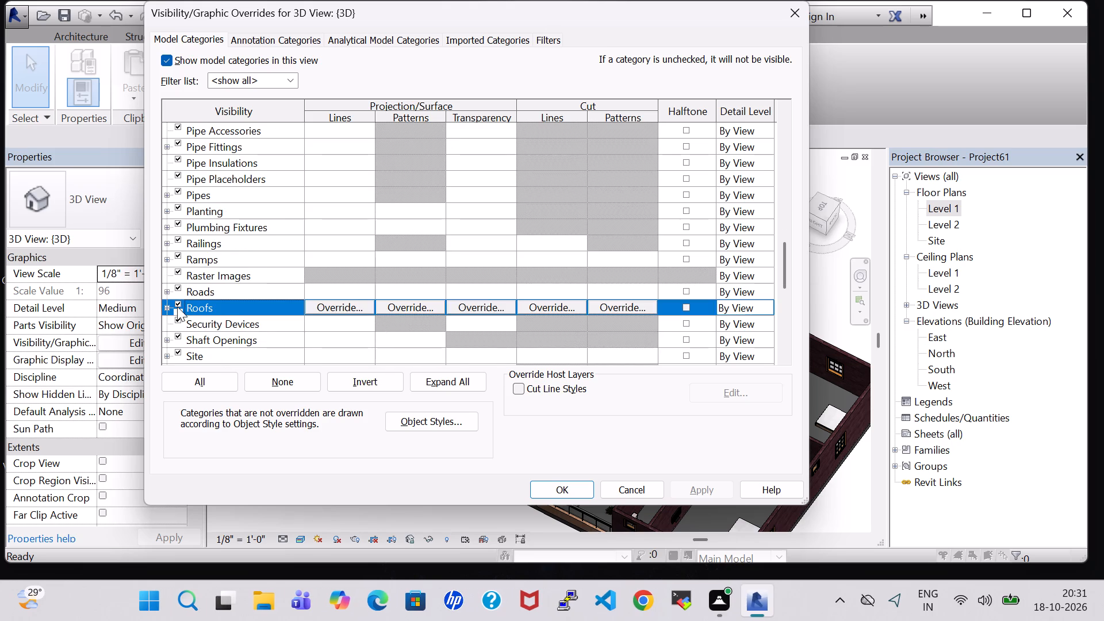
left_click(580, 485)
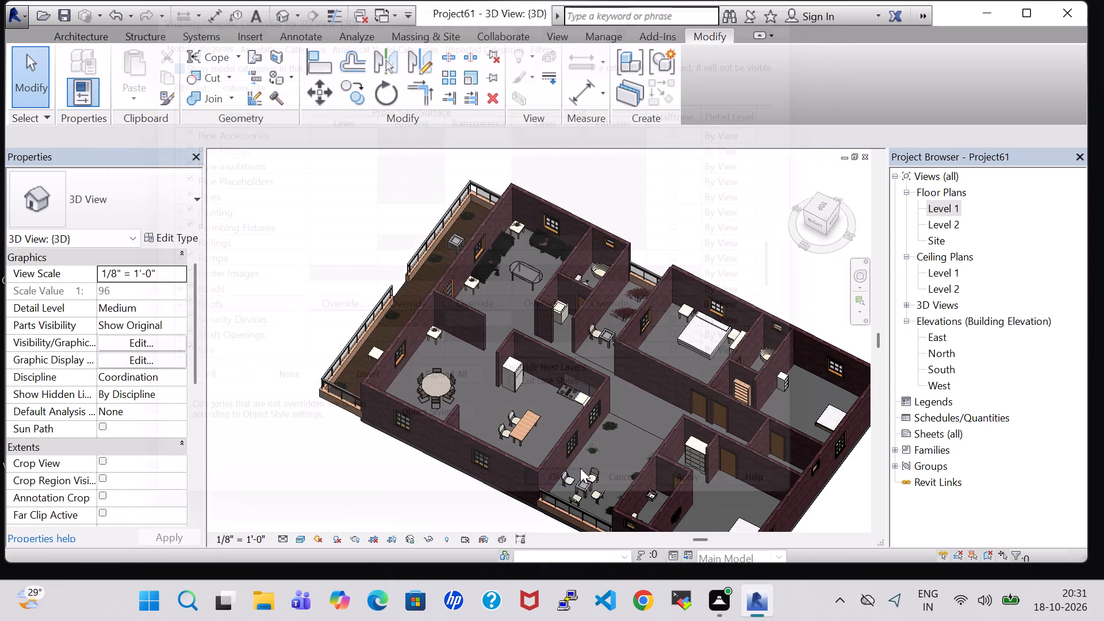
Examine the roofed house's front facade and sitout in the default 3D view, and return to the Level 1 plan.
left_click(714, 213)
double_click(948, 202)
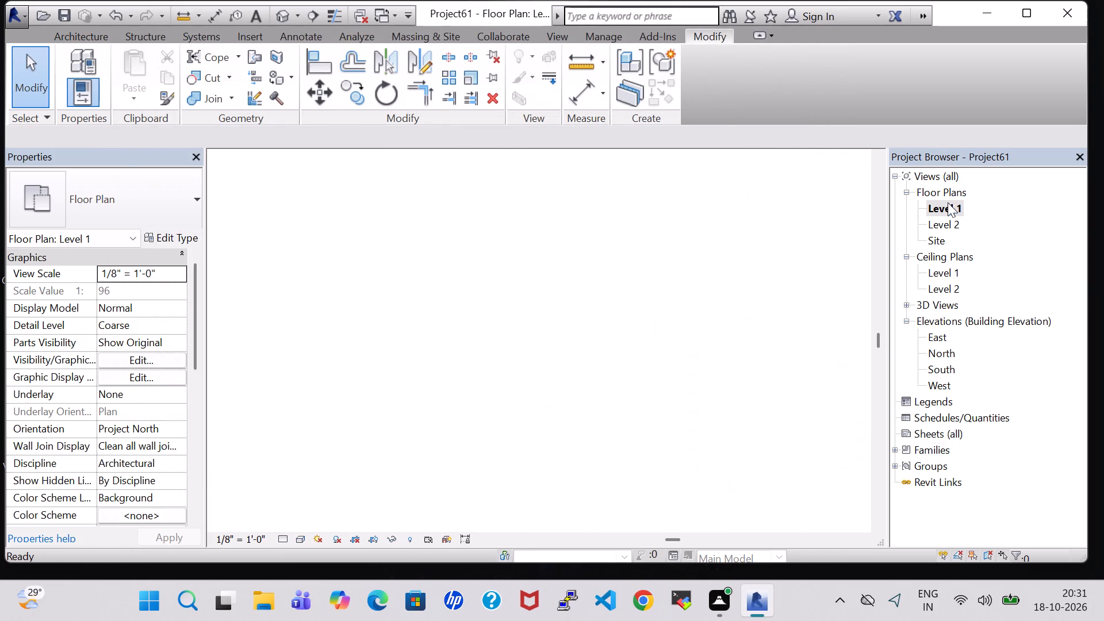
scroll(707, 307, "down", 1)
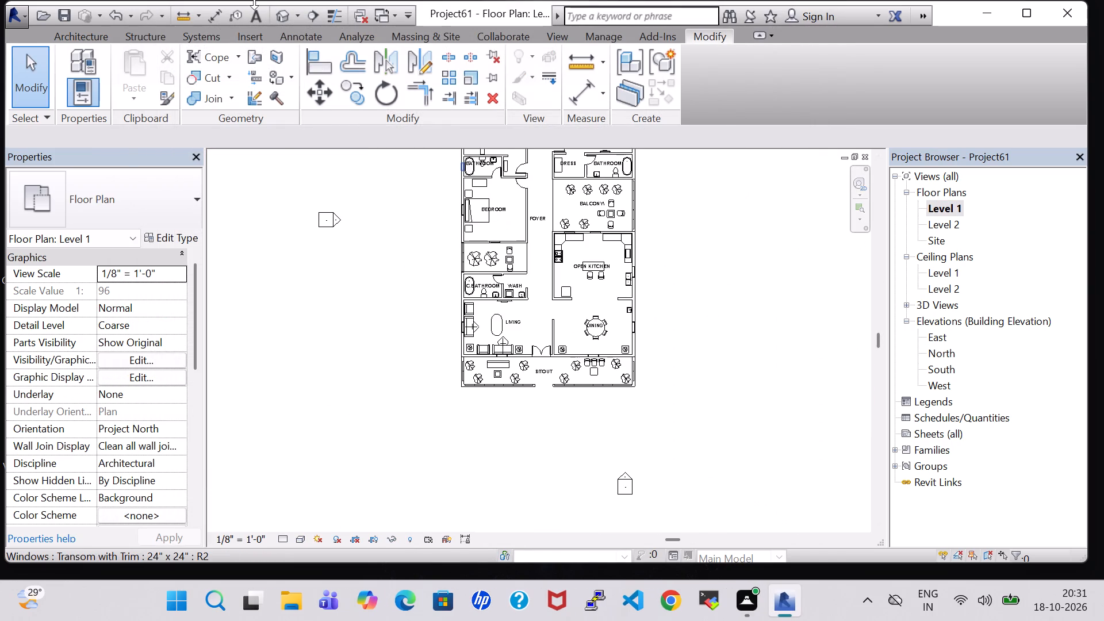
left_click(278, 11)
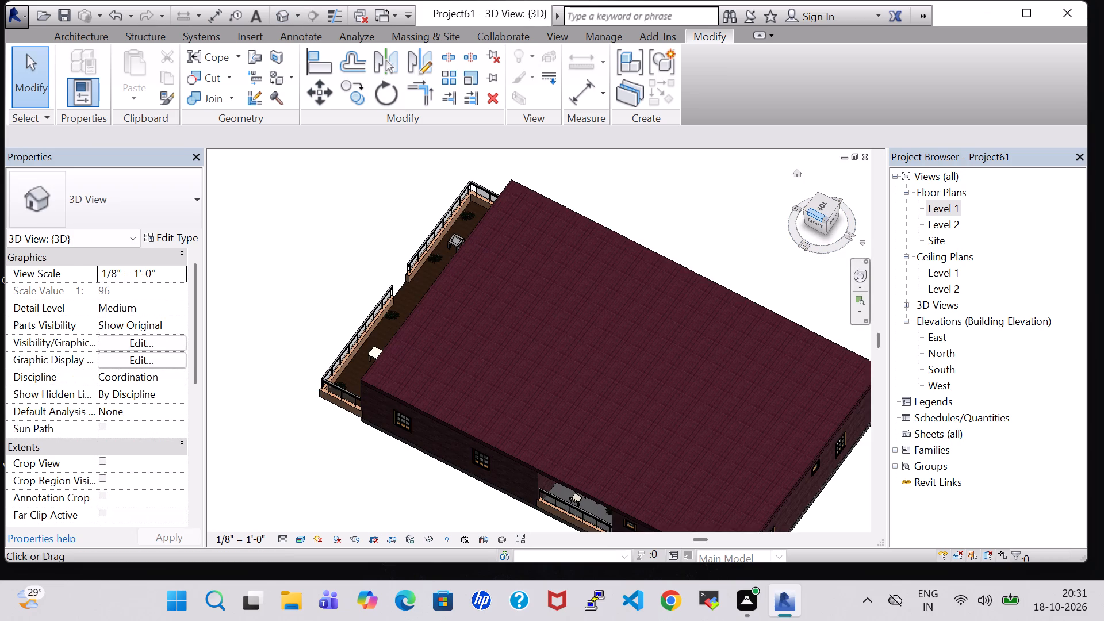
left_click(800, 212)
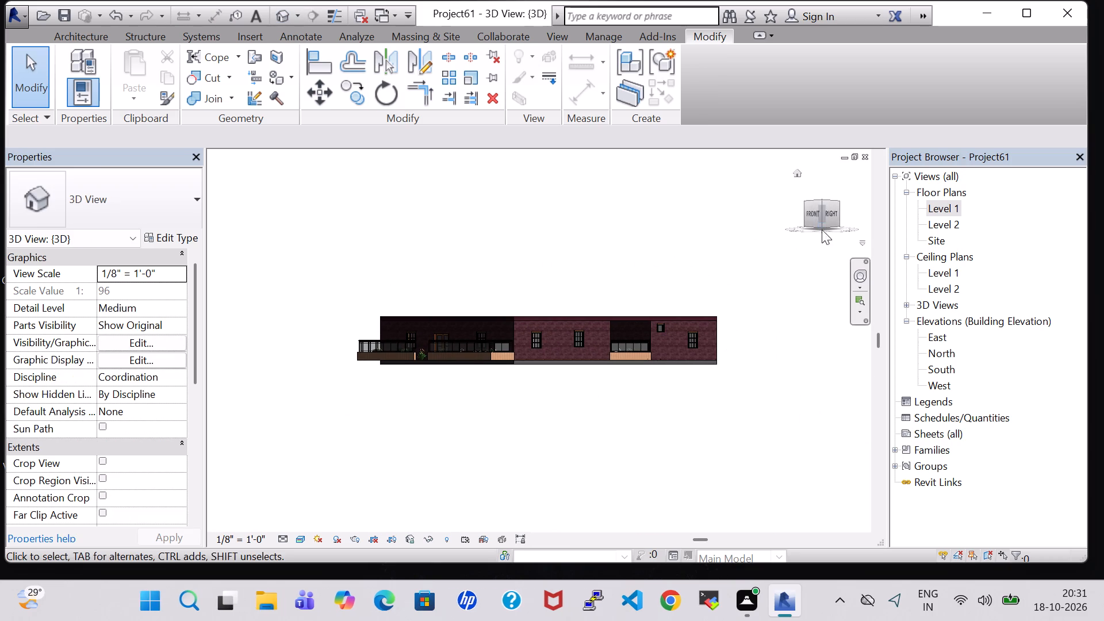
left_click(815, 214)
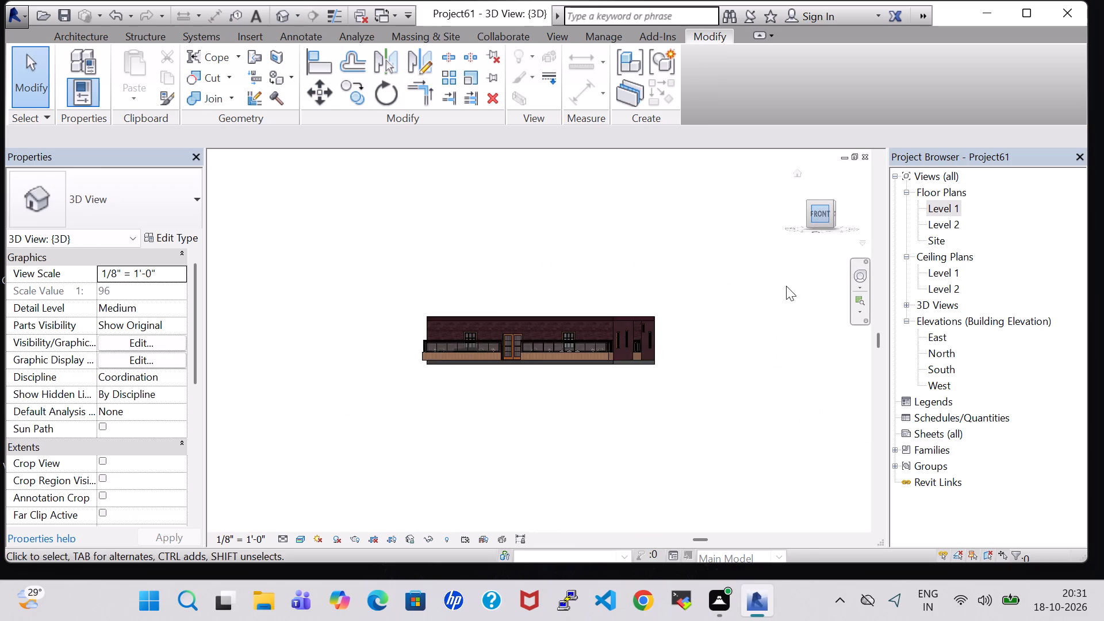
scroll(571, 283, "up", 7)
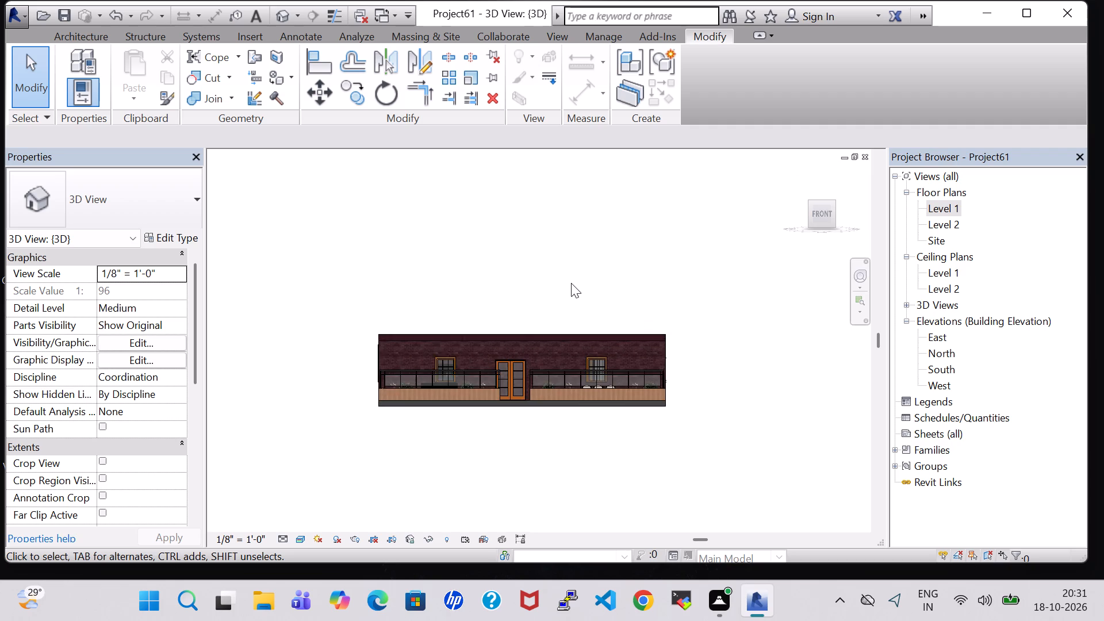
scroll(571, 283, "up", 1)
scroll(587, 210, "up", 1)
middle_click_drag(587, 210, 596, 256, "shift")
middle_click_drag(589, 274, 611, 138)
middle_click_drag(569, 340, 616, 206)
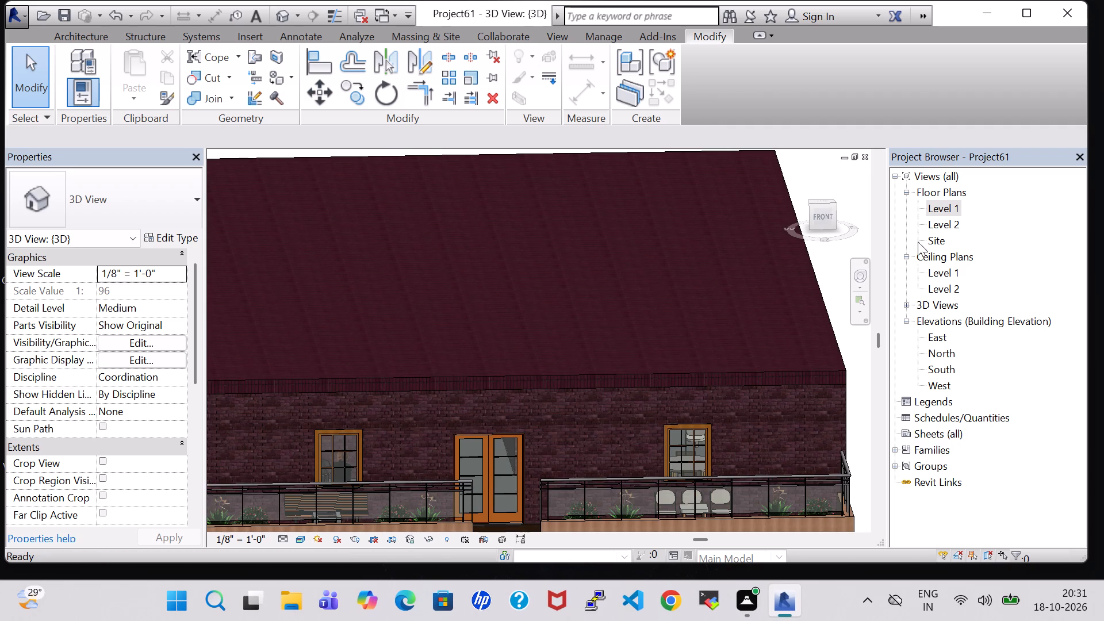
double_click(944, 204)
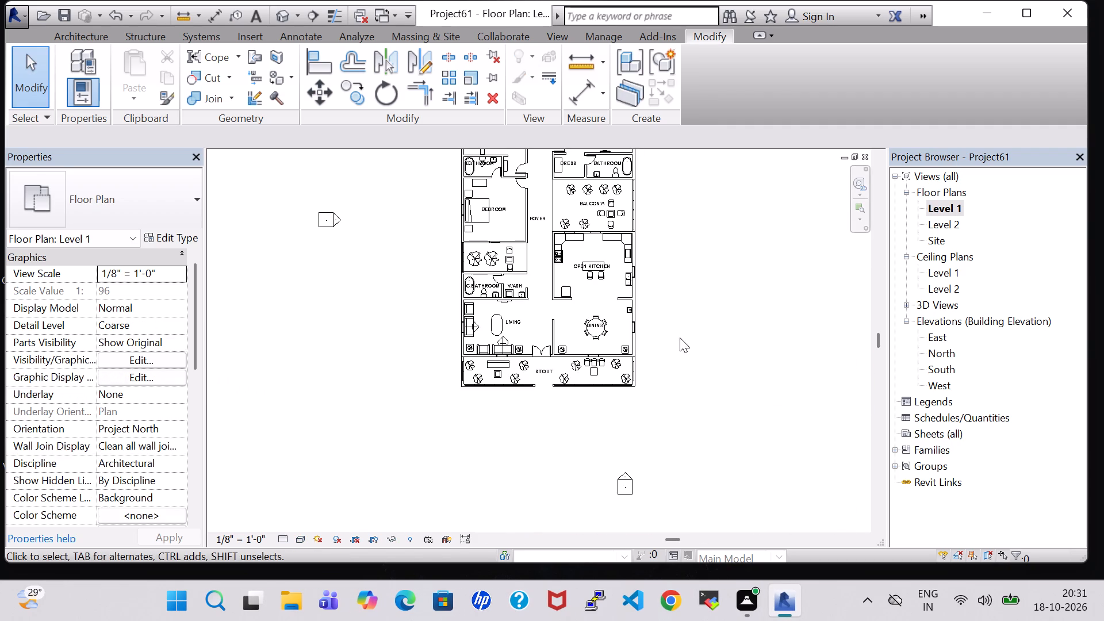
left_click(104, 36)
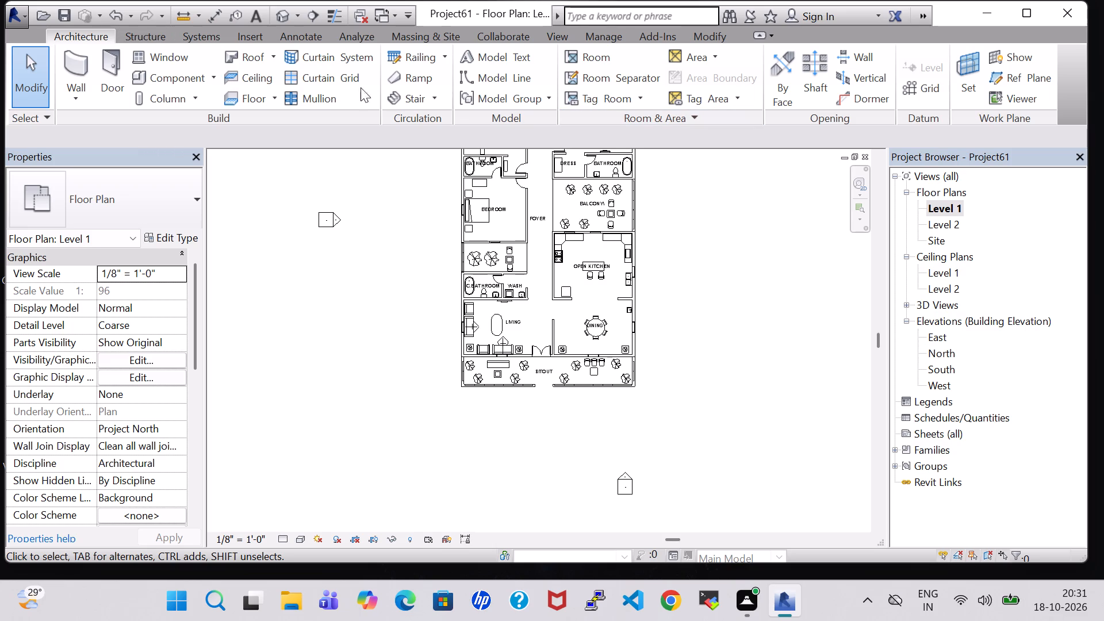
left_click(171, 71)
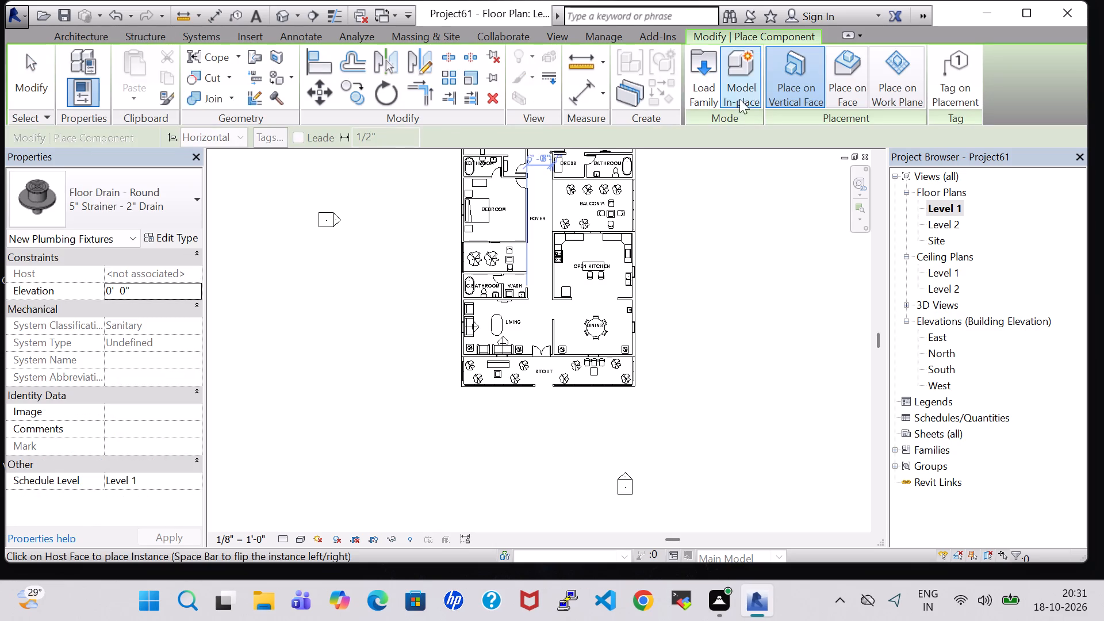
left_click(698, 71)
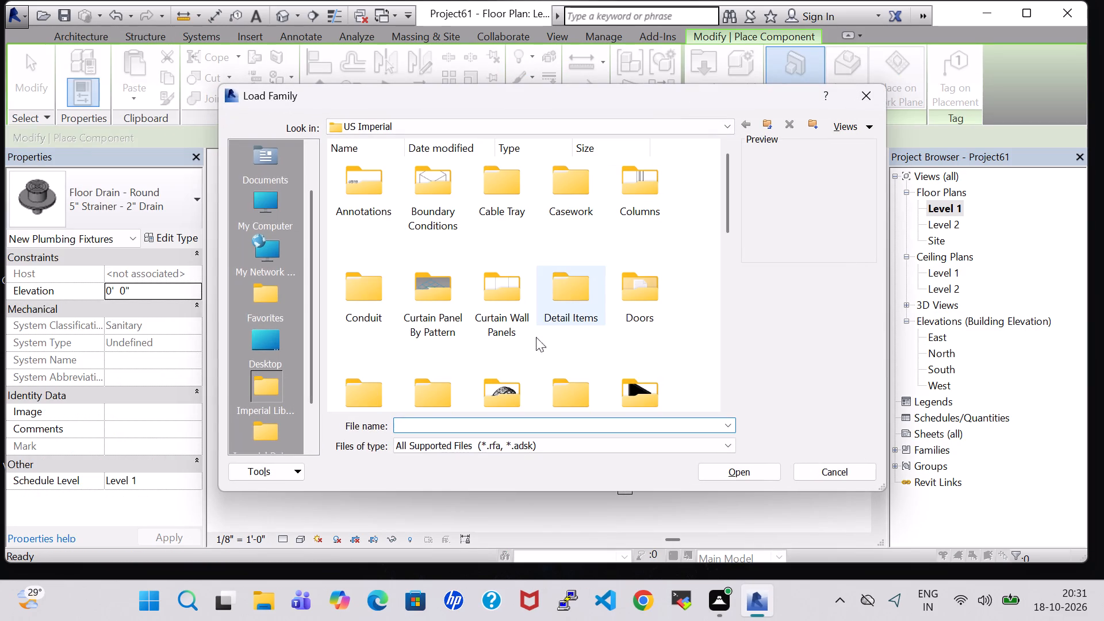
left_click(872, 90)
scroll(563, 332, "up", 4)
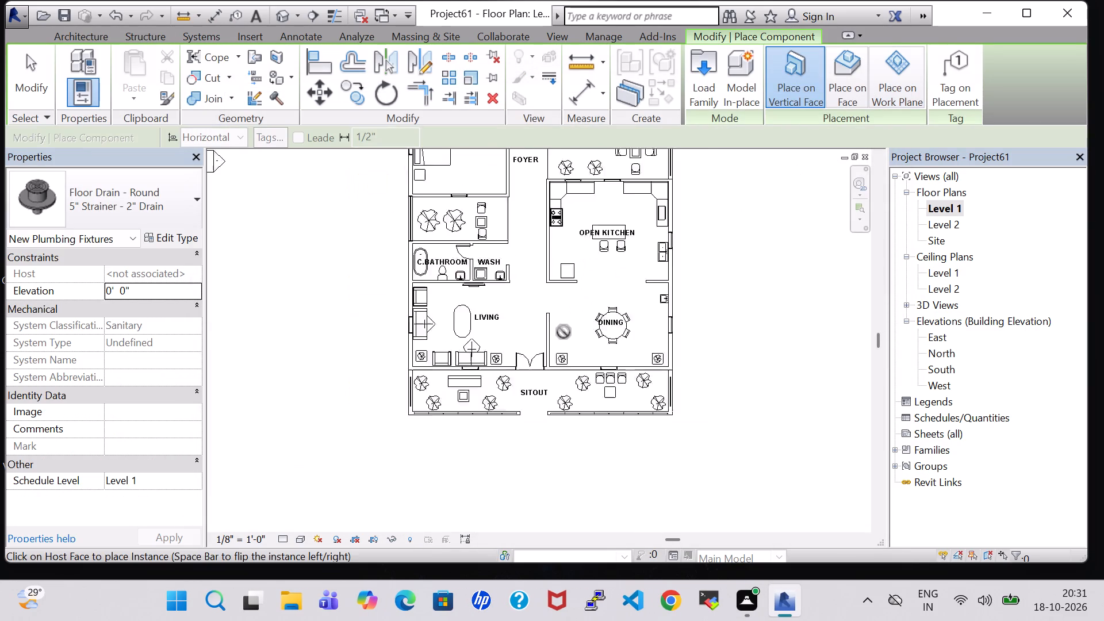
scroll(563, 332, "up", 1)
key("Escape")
Change the two sitout plants flanking the bench along the living room wall to RPC Plant - Tropical Honey Myrtle - 4.5'.
left_click(477, 398)
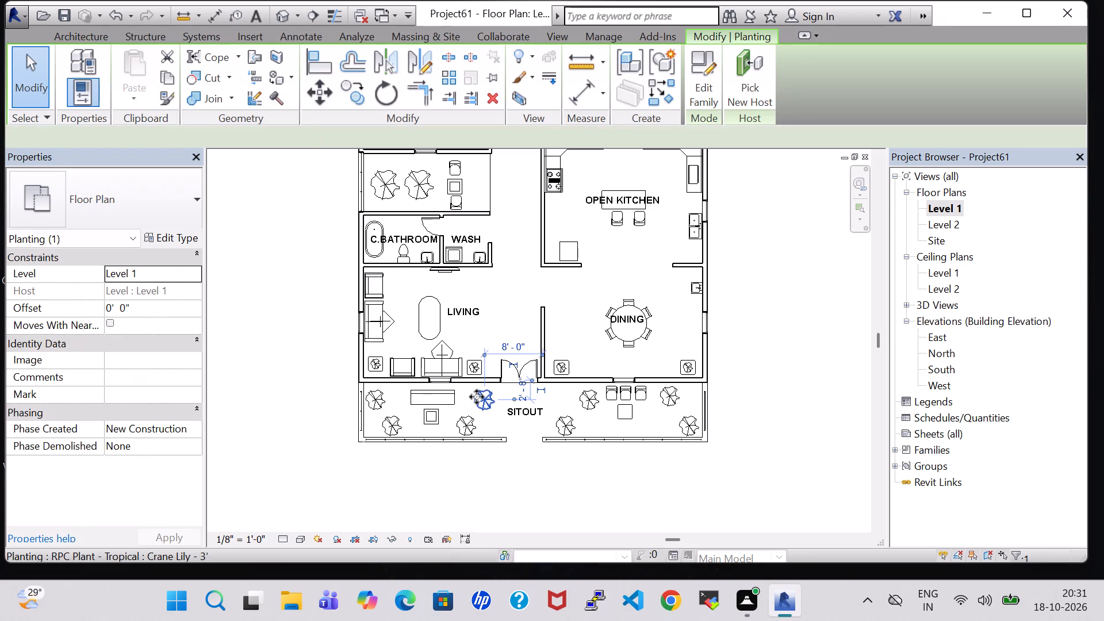
right_click(477, 397)
left_click(141, 210)
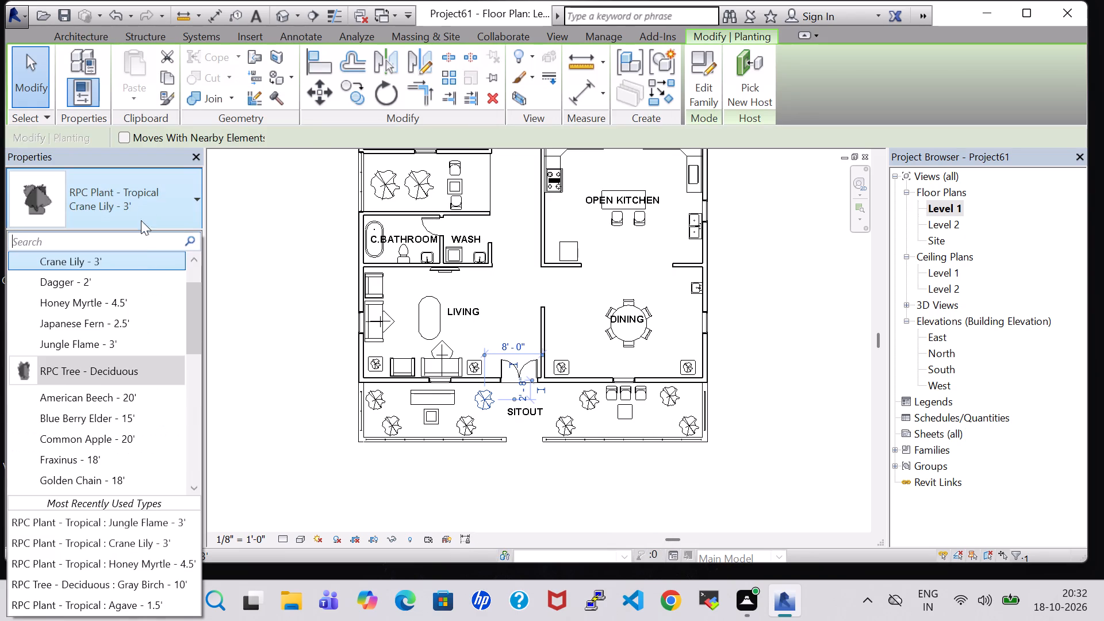
left_click(137, 300)
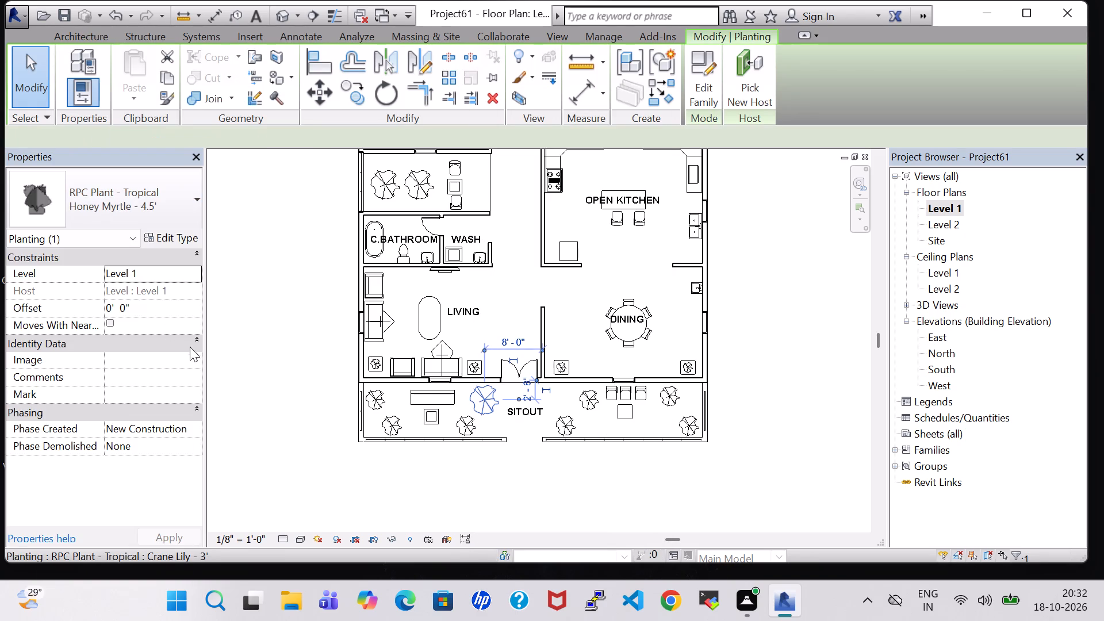
left_click(378, 405)
right_click(378, 405)
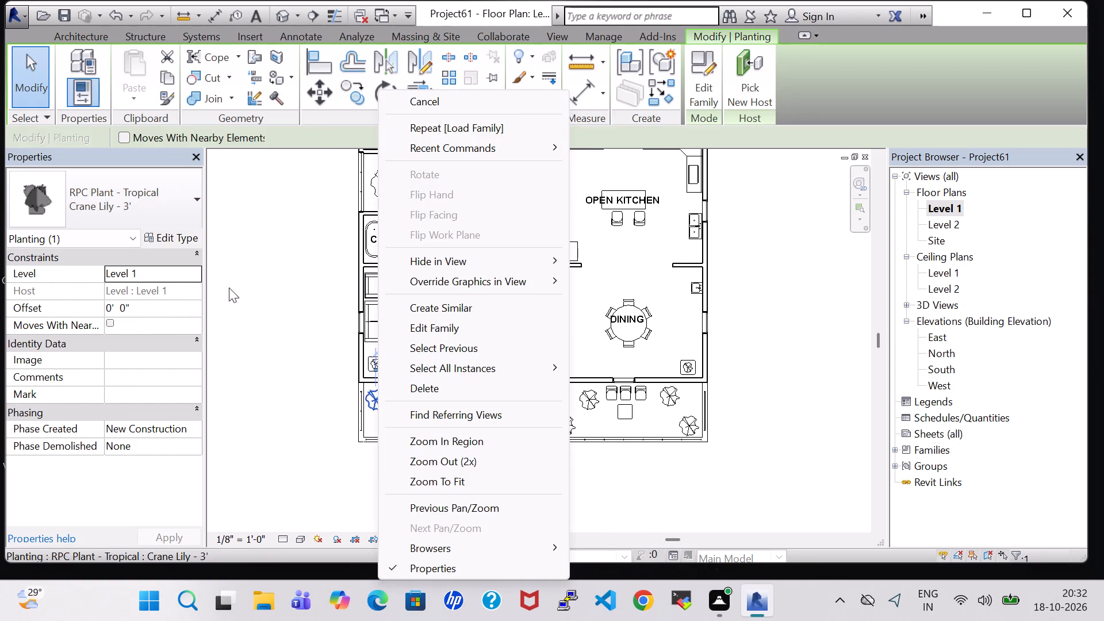
left_click(155, 196)
left_click(141, 307)
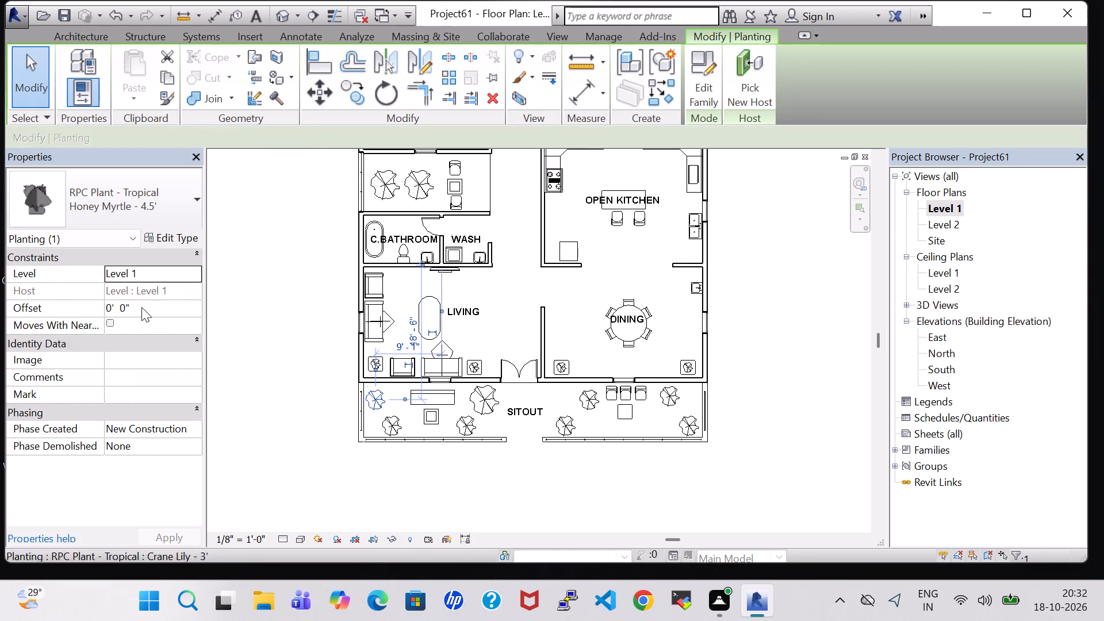
Change the two sitout plants flanking the three chairs along the dining room wall to RPC Plant - Tropical Honey Myrtle - 4.5'.
left_click(588, 394)
right_click(588, 394)
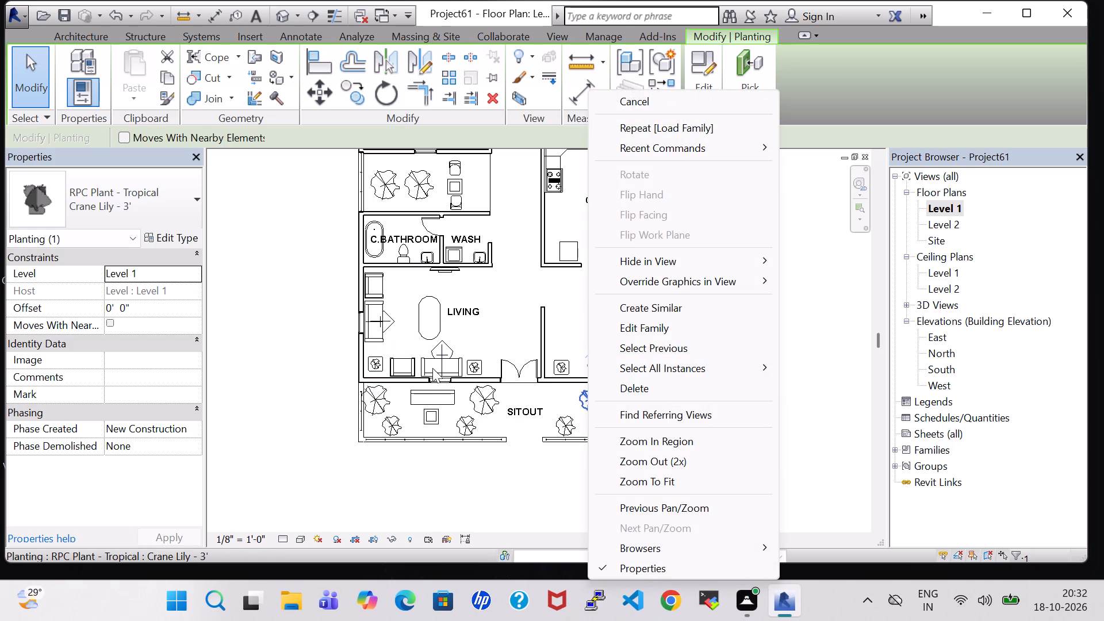
left_click(315, 309)
left_click(584, 396)
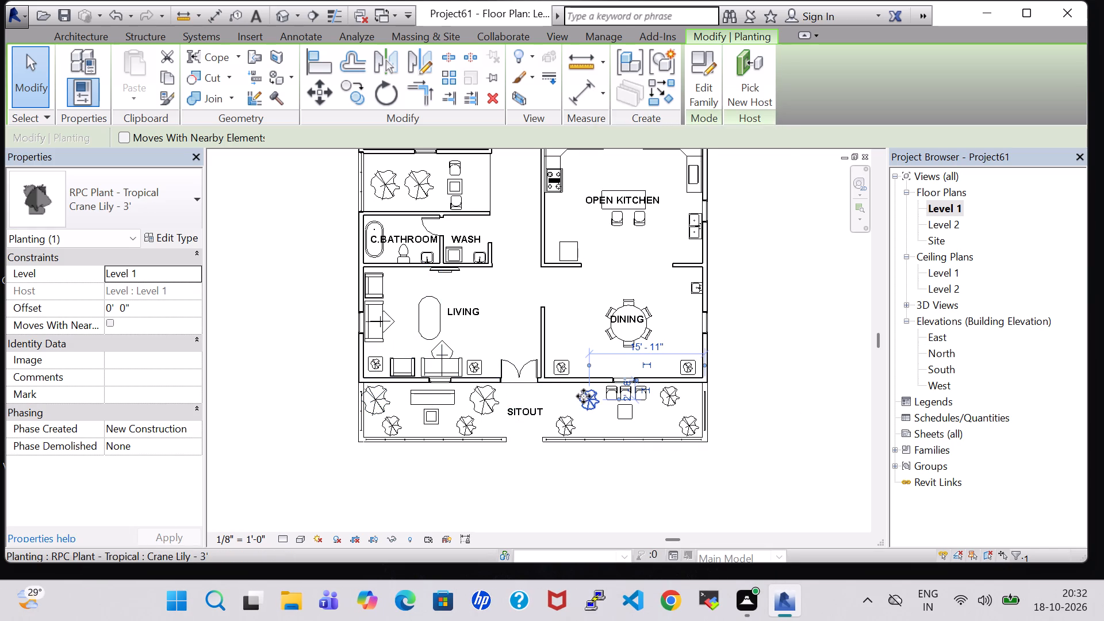
left_click(149, 214)
left_click(133, 301)
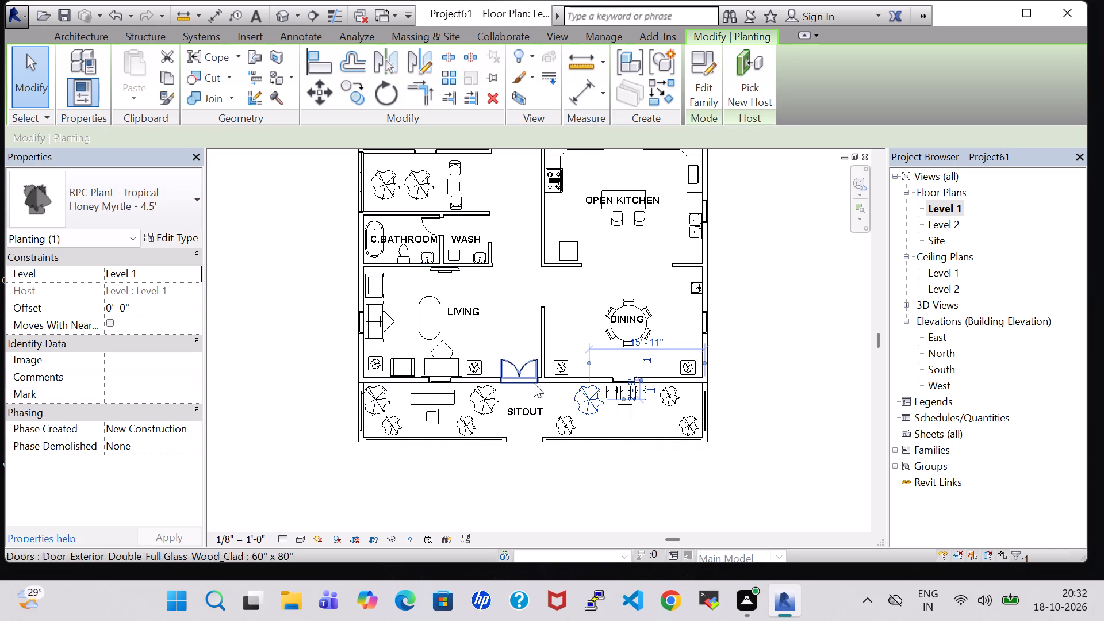
left_click(665, 406)
left_click(99, 212)
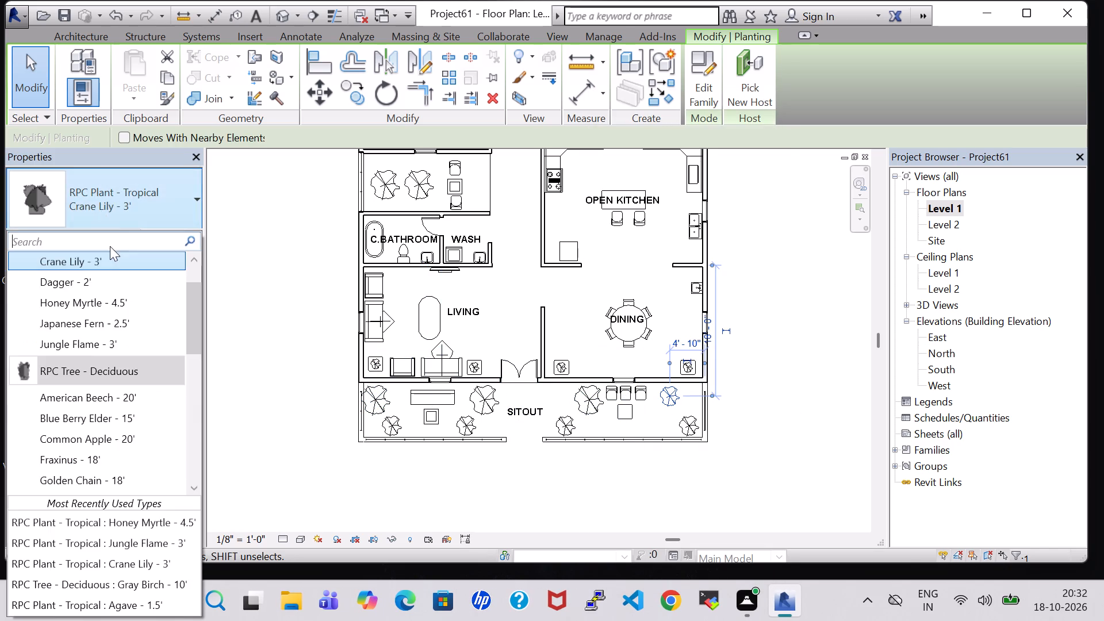
left_click(118, 296)
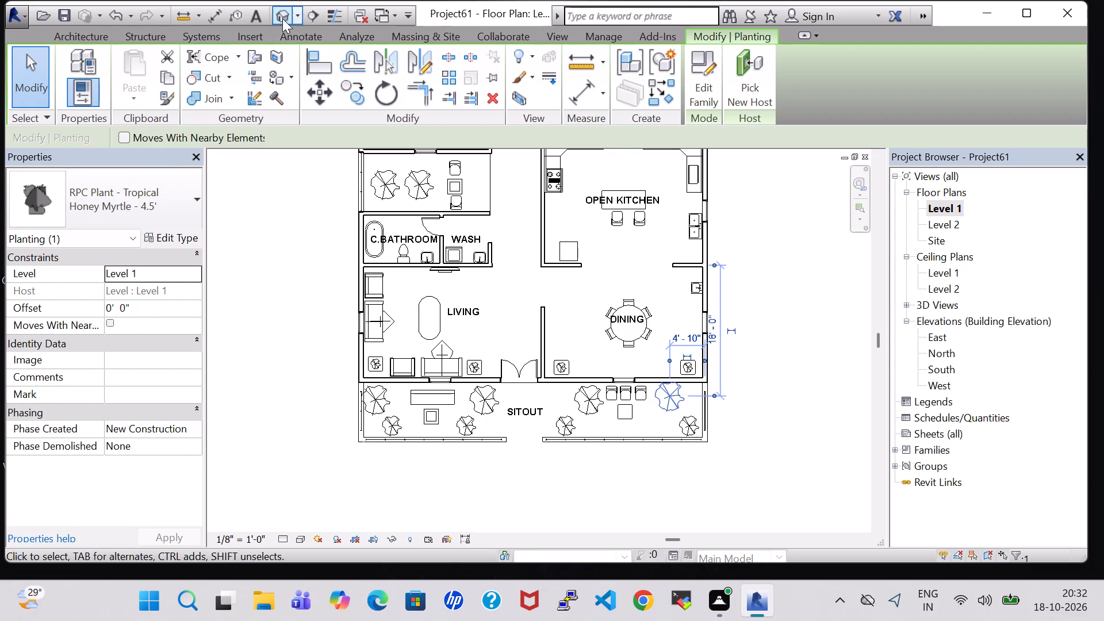
Examine the sitout's plants, bench, chairs and railings from the front and above in the default 3D view.
left_click(284, 17)
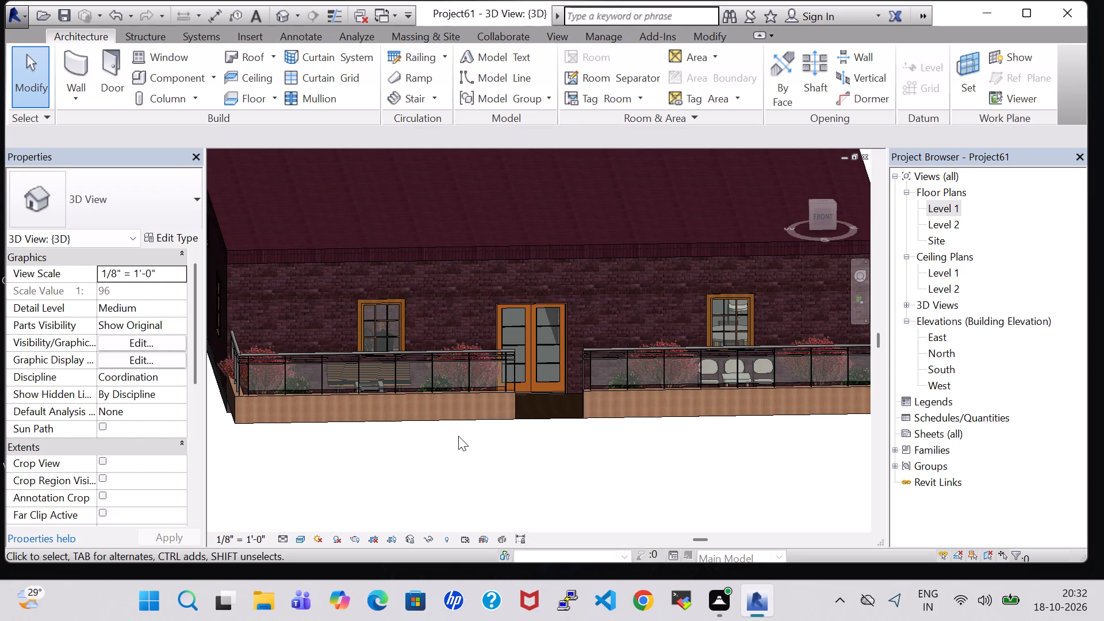
middle_click_drag(465, 458, 463, 497, "shift")
middle_click_drag(456, 365, 473, 220)
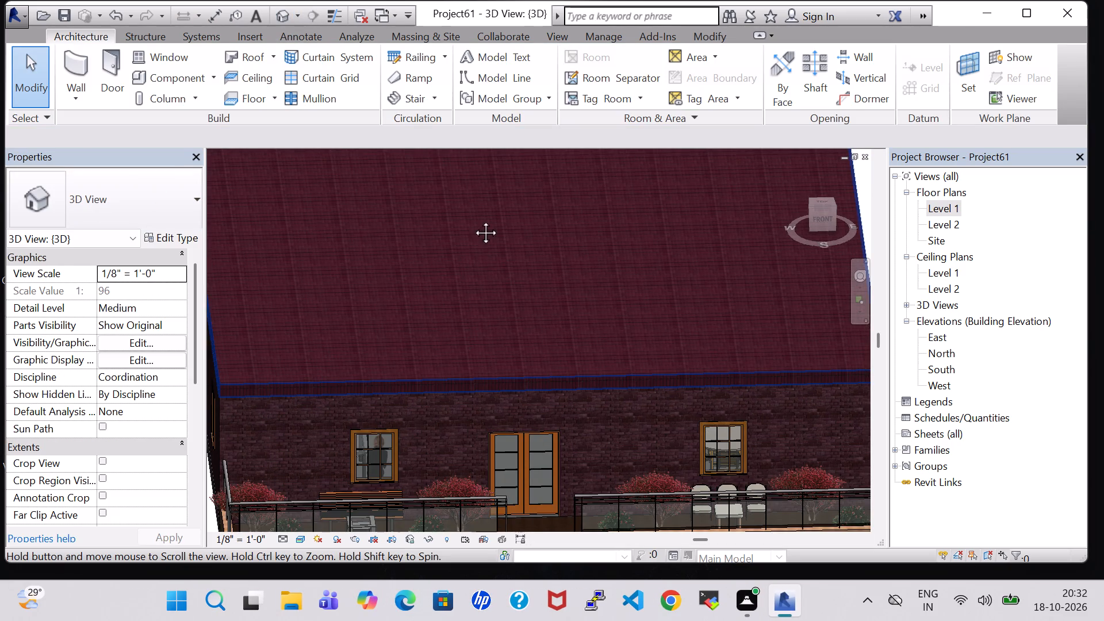
middle_click_drag(473, 220, 474, 216)
middle_click_drag(462, 250, 477, 345, "shift")
middle_click_drag(517, 397, 478, 281)
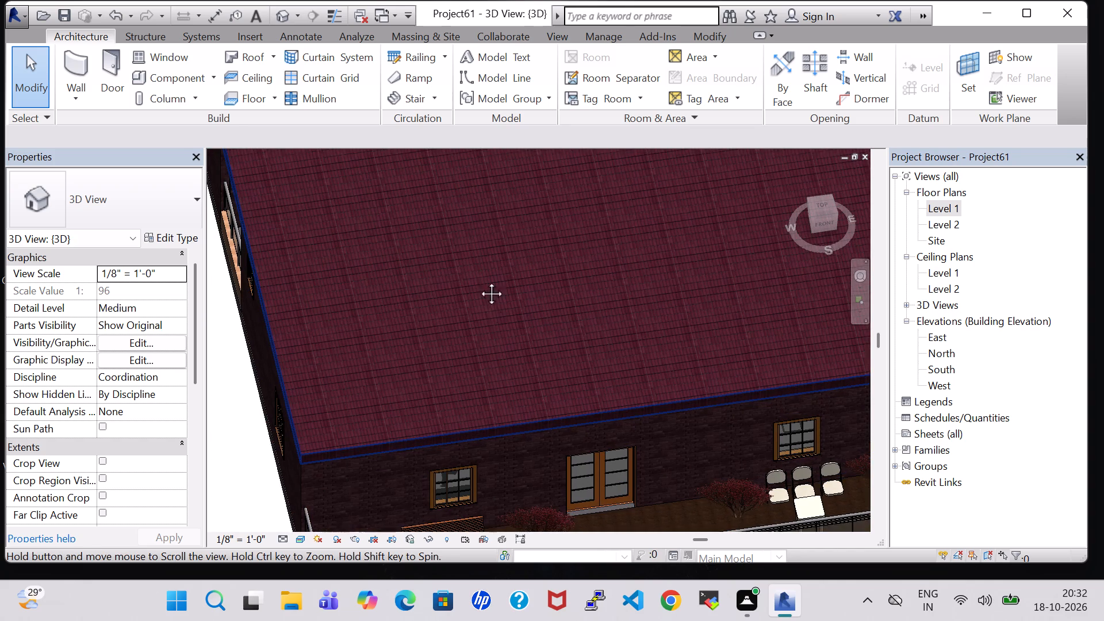
middle_click_drag(478, 281, 473, 191)
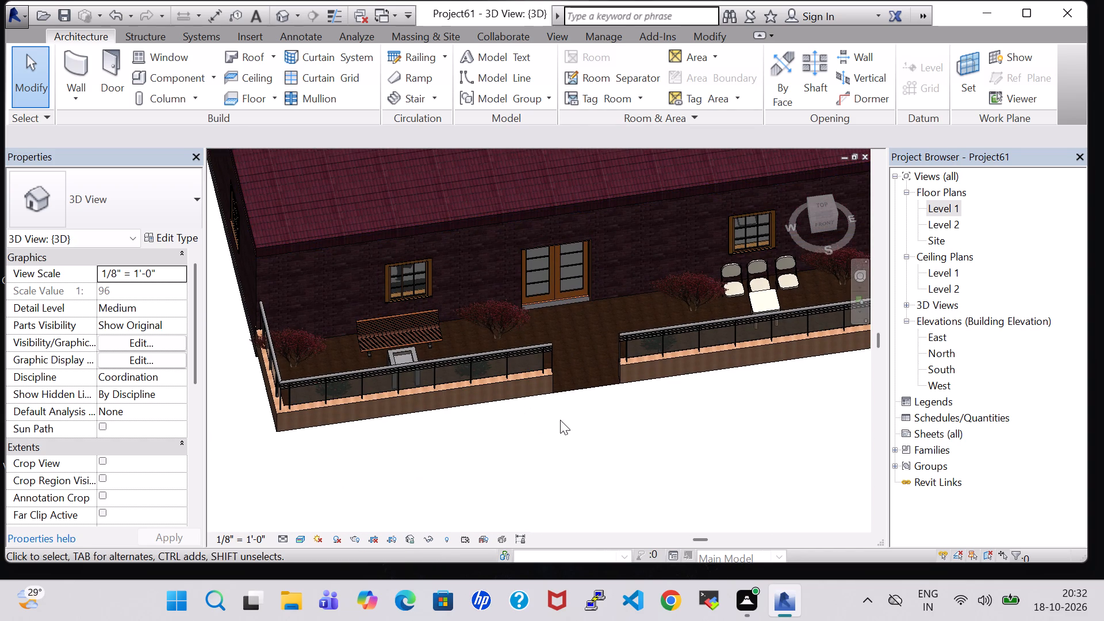
On the Level 1 plan, add three Tropical Jungle Flame - 3' plants to the sitout's railing row, two on the dining side and one on the living side.
double_click(934, 208)
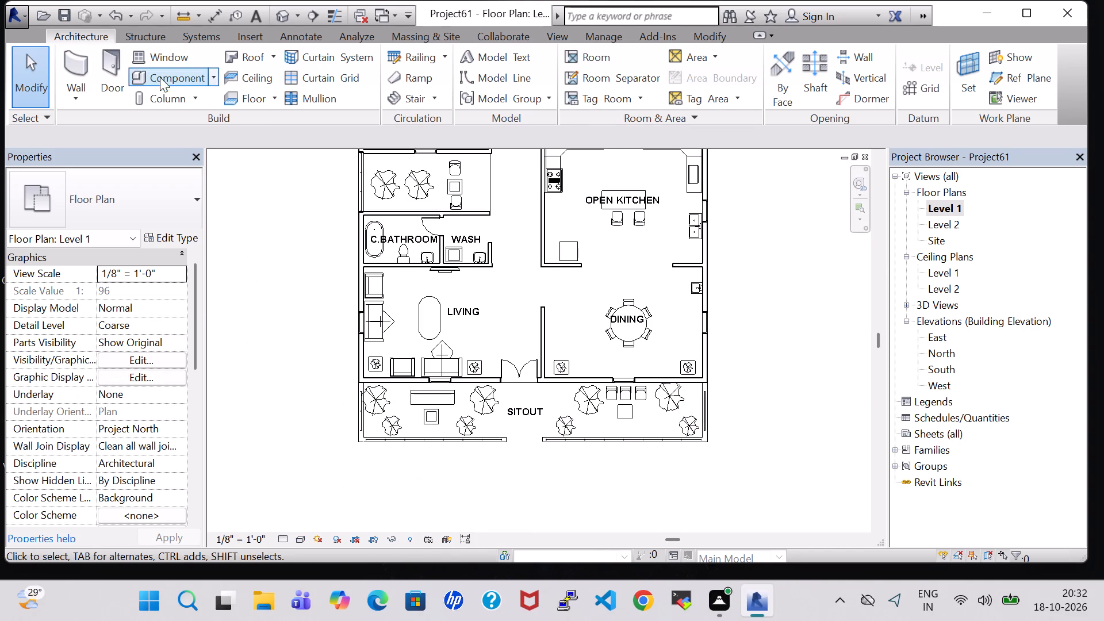
left_click(573, 424)
right_click(577, 424)
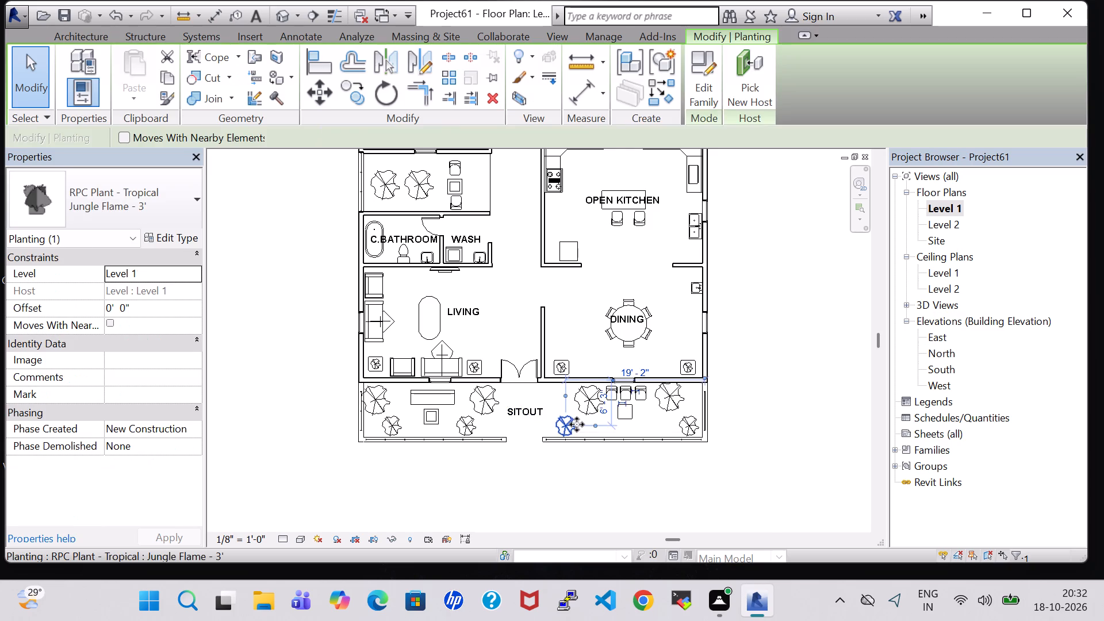
left_click(673, 305)
scroll(661, 435, "up", 3)
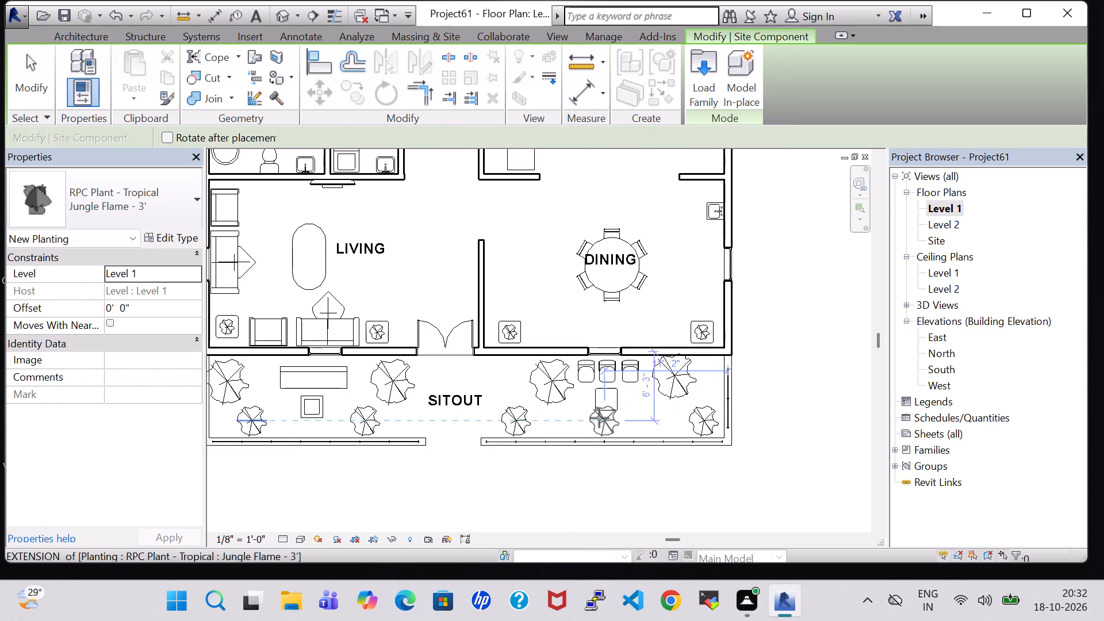
left_click(584, 418)
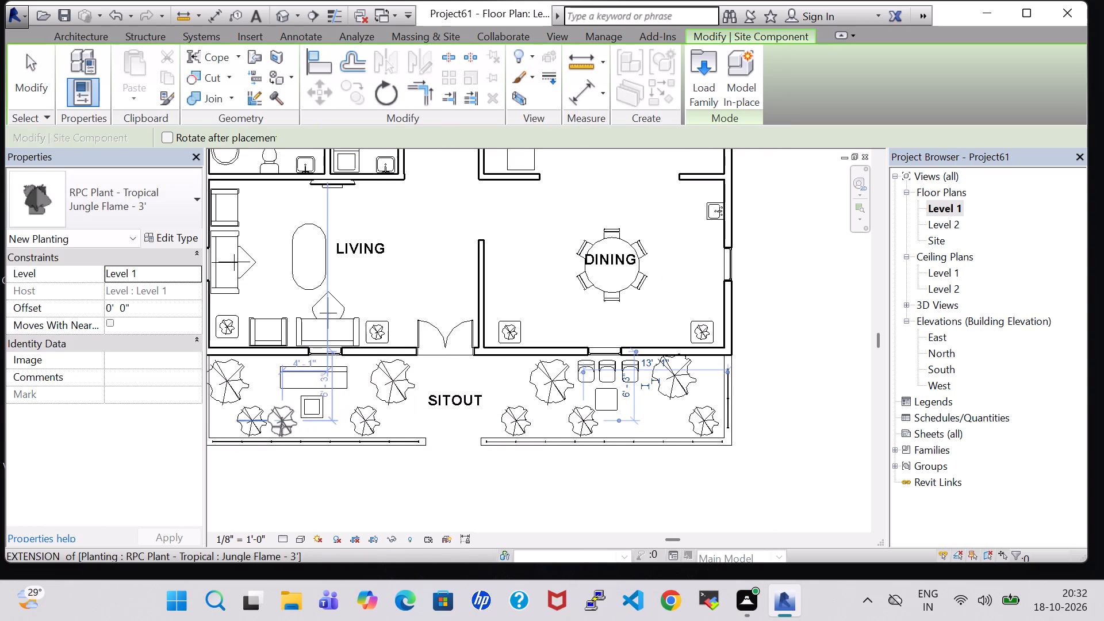
middle_click_drag(281, 425, 387, 426)
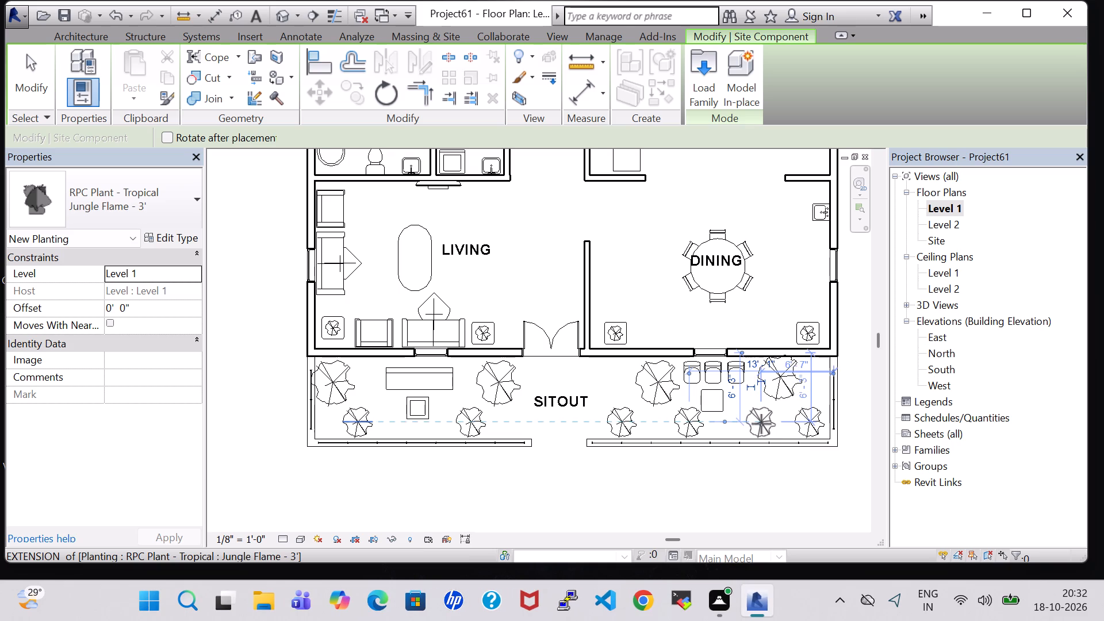
left_click(756, 424)
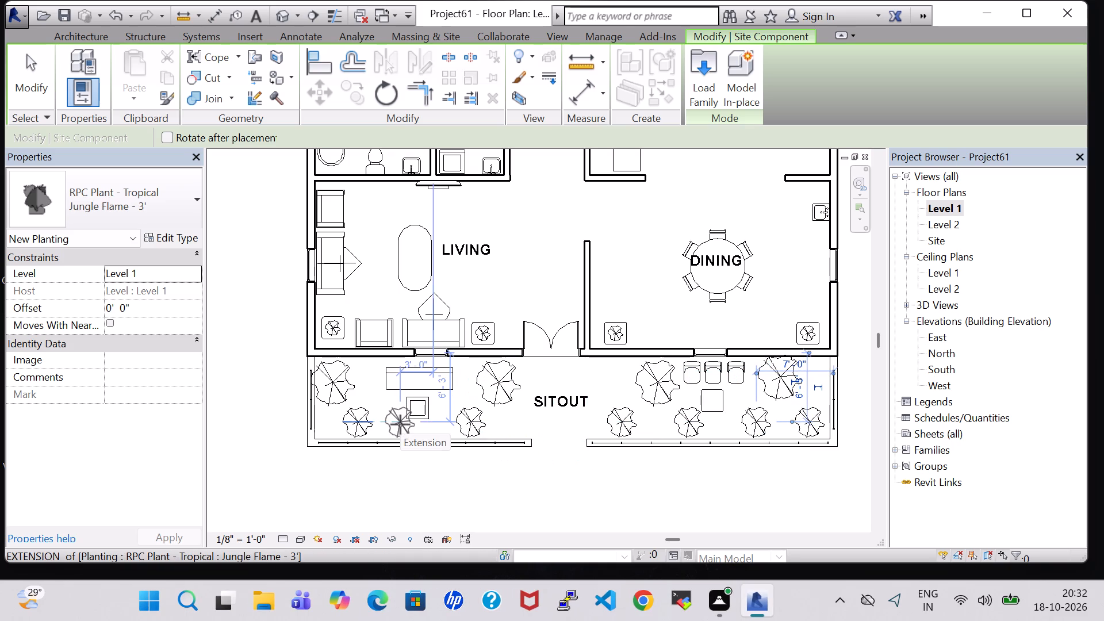
left_click(388, 424)
key("Escape")
key("Escape")
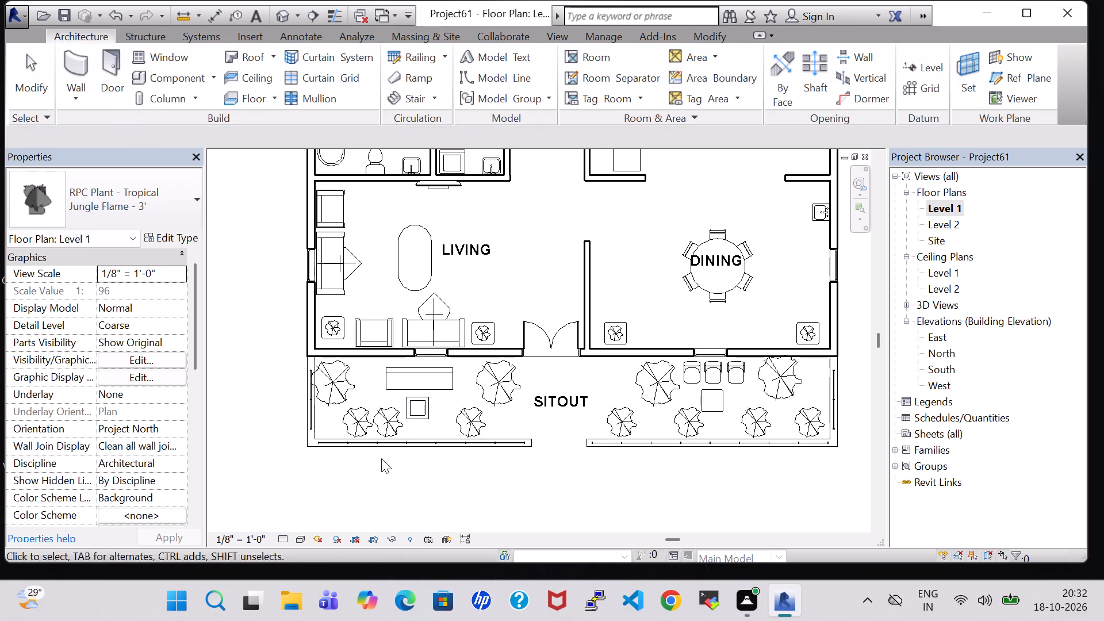
Nudge the westernmost plant in the sitout's railing row slightly west, away from the plant beside it.
left_click(365, 433)
key("Left")
key("Left")
key("Left")
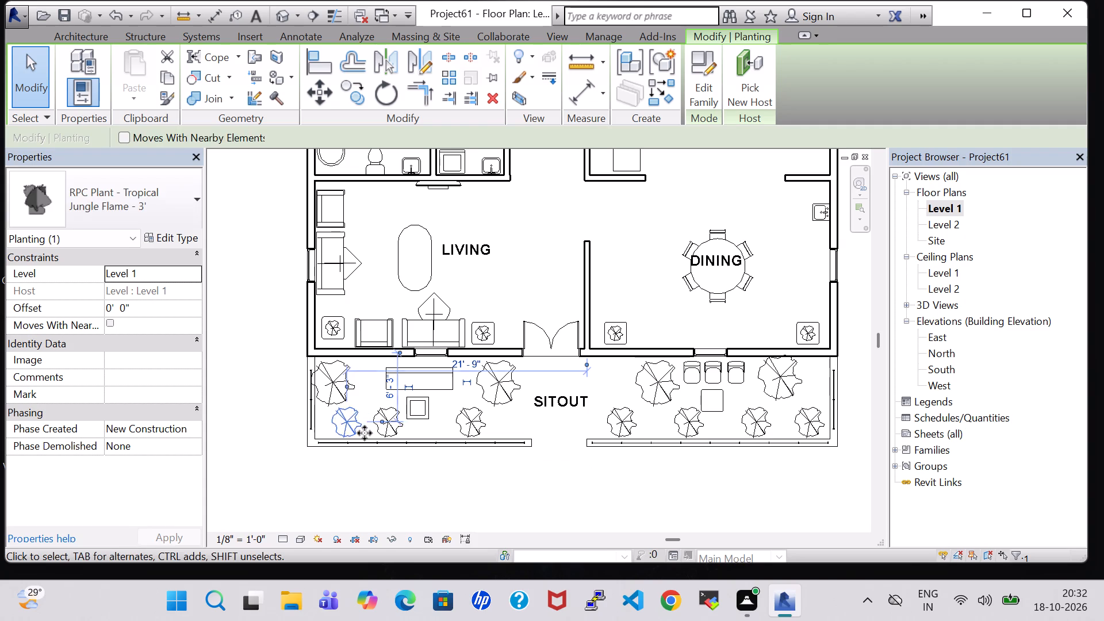
key("Left")
left_click(466, 483)
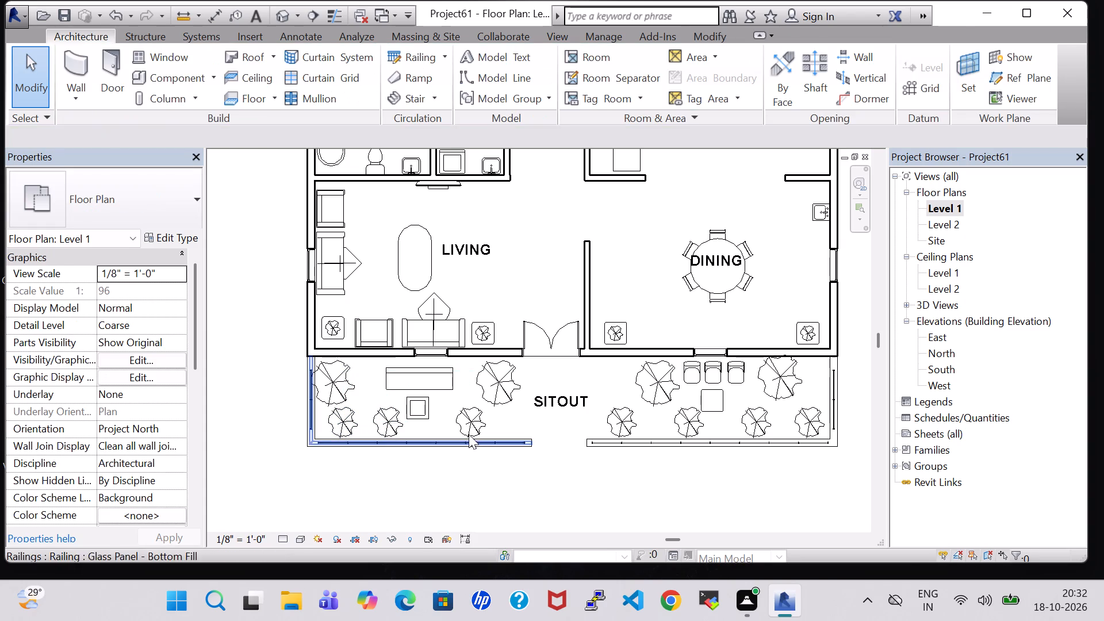
Change the railing-row plant beside the bench's side table to RPC Plant - Tropical Crane Lily - 3'.
left_click(396, 409)
left_click(125, 201)
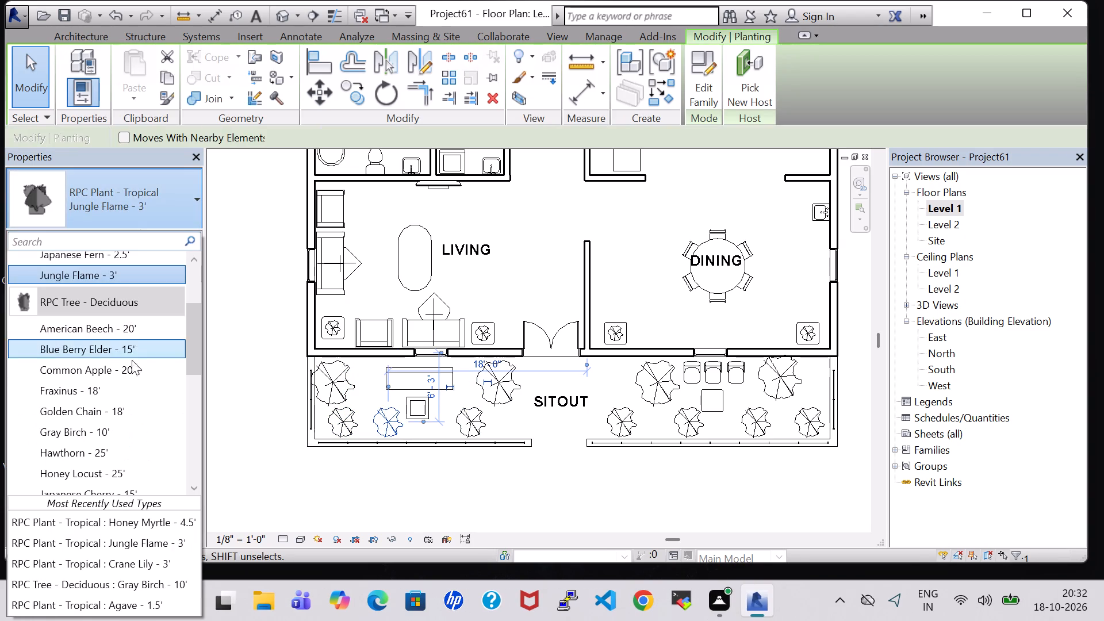
left_click(344, 525)
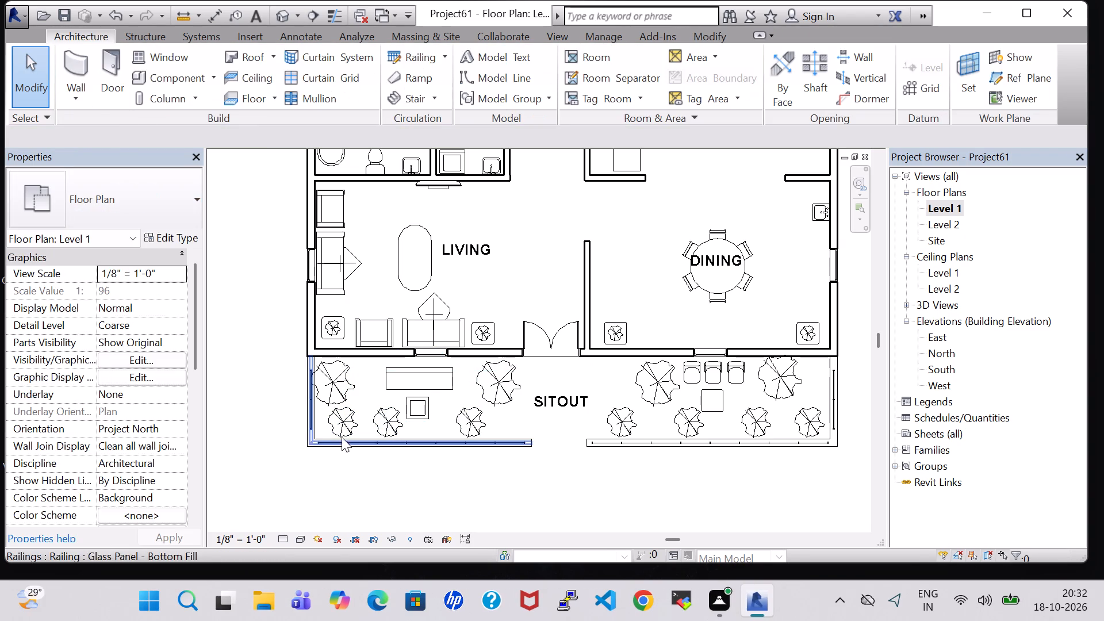
left_click(342, 428)
left_click(401, 422)
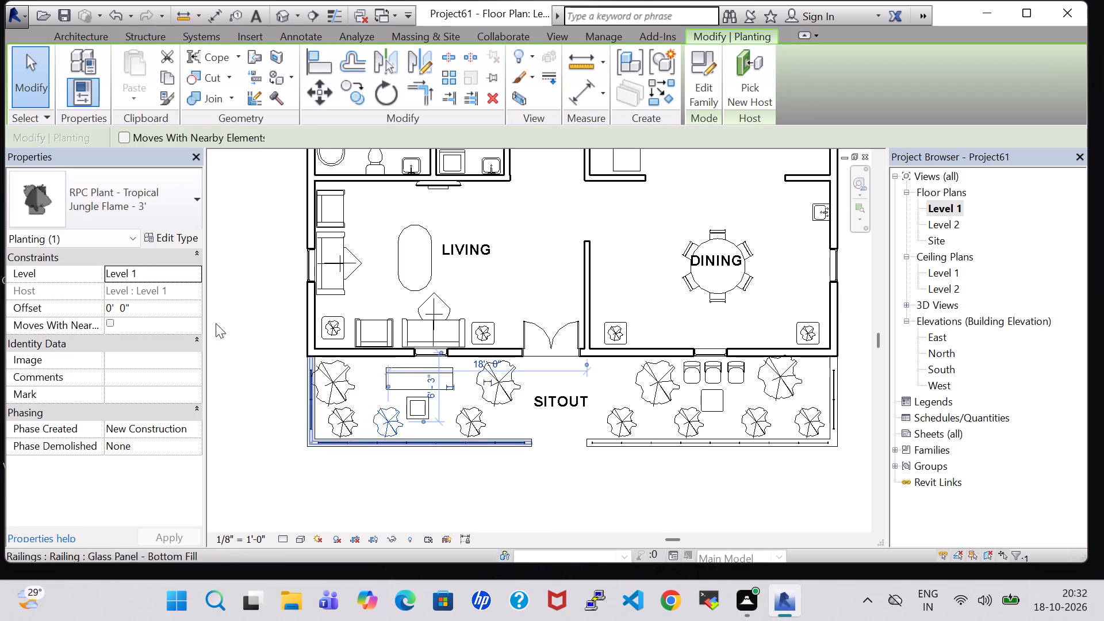
left_click(141, 183)
scroll(110, 309, "up", 1)
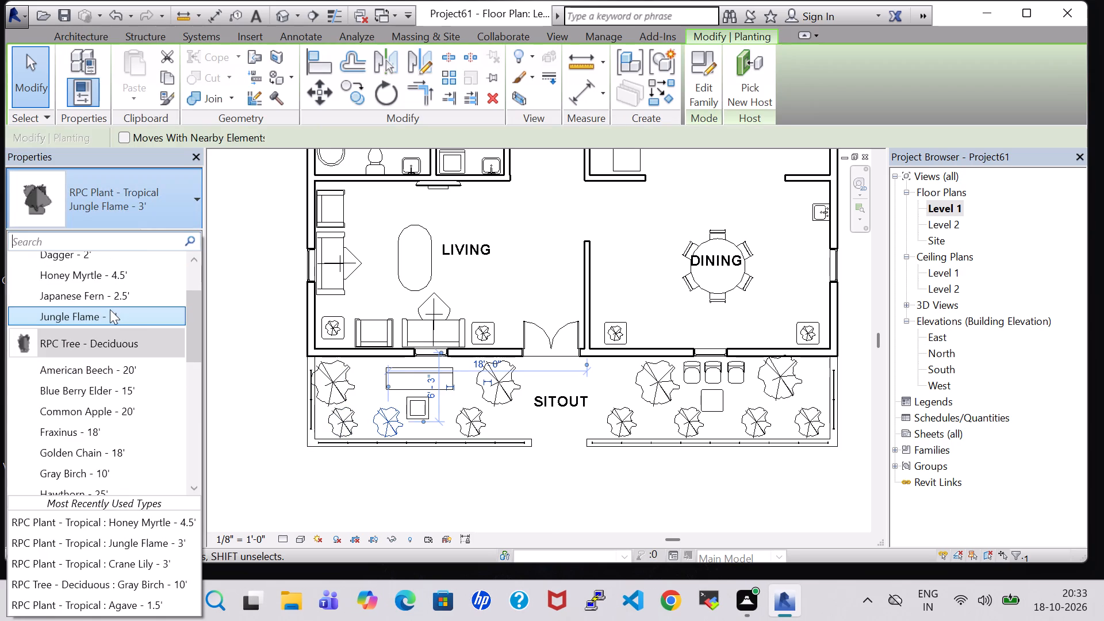
scroll(110, 309, "up", 2)
left_click(109, 317)
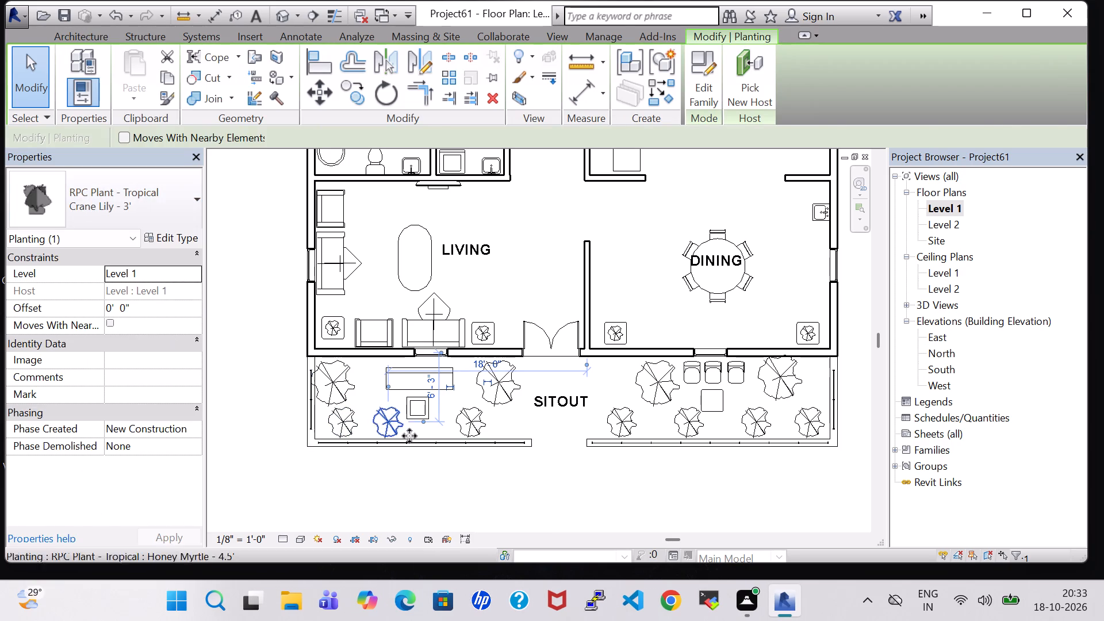
left_click(457, 480)
Change the railing-row plant near the three chairs' table and the one at the sitout's east end to RPC Plant - Tropical Crane Lily - 3'.
left_click(623, 425)
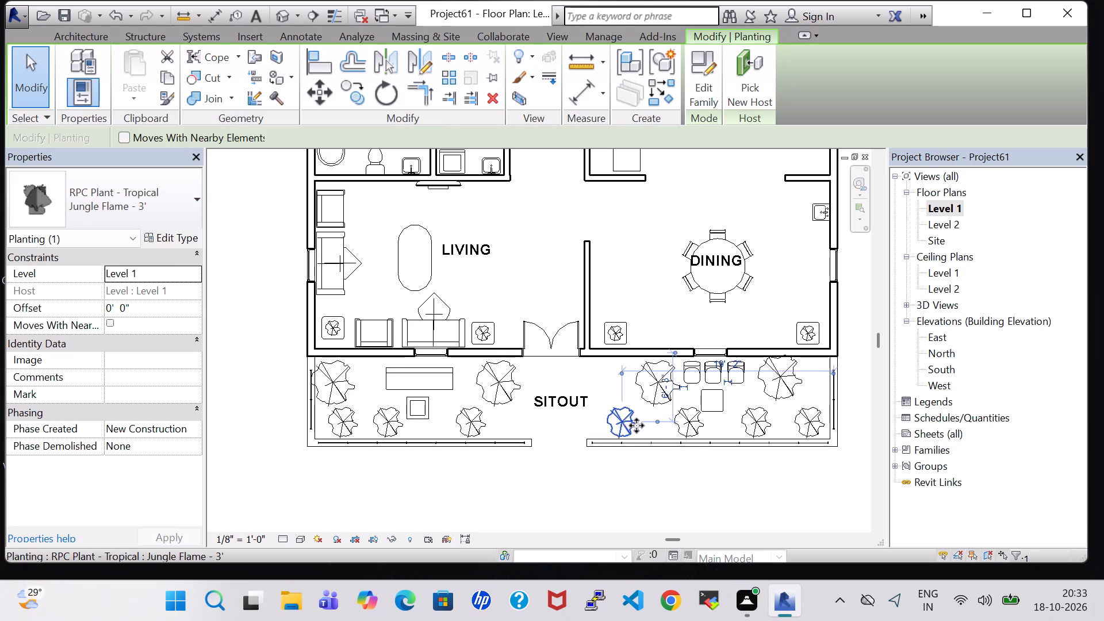
left_click(680, 424)
left_click(87, 199)
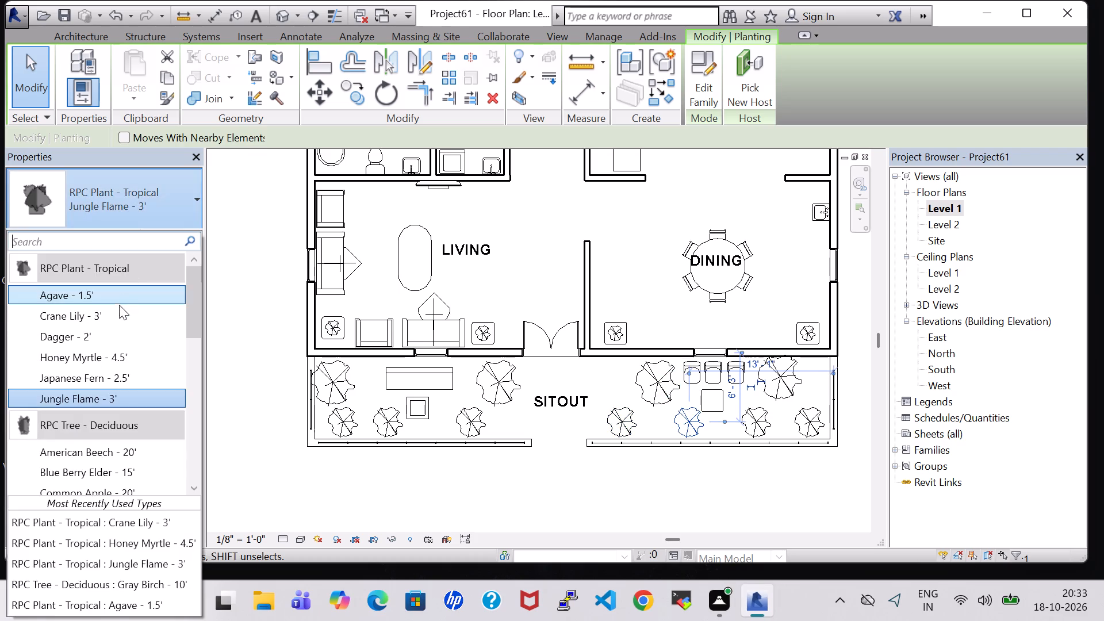
left_click(114, 319)
left_click(761, 418)
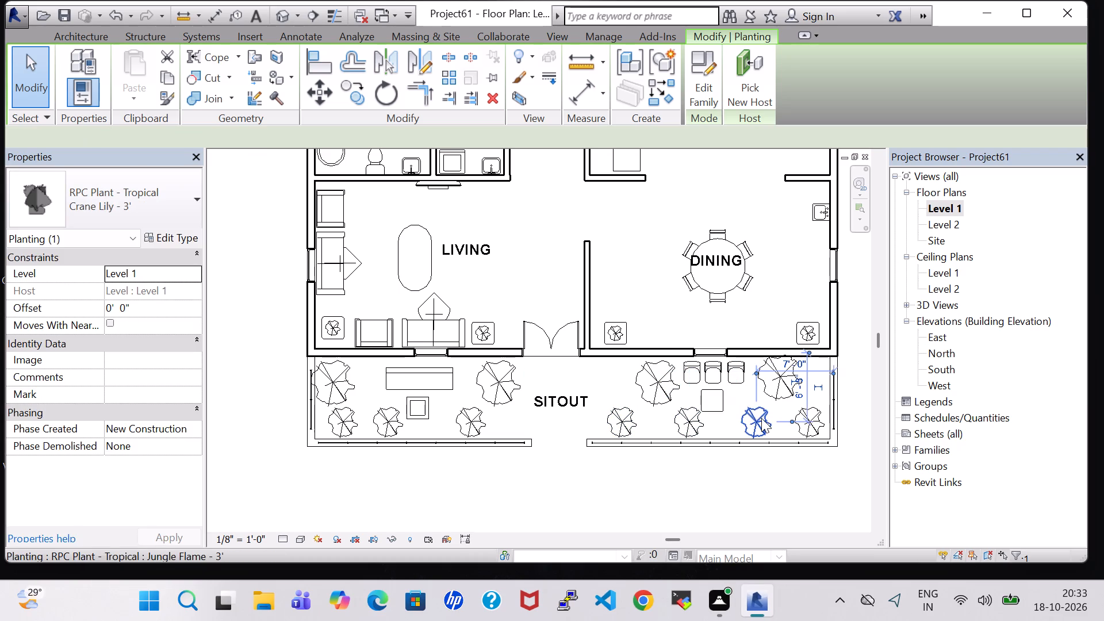
left_click(800, 417)
left_click(800, 465)
left_click(813, 427)
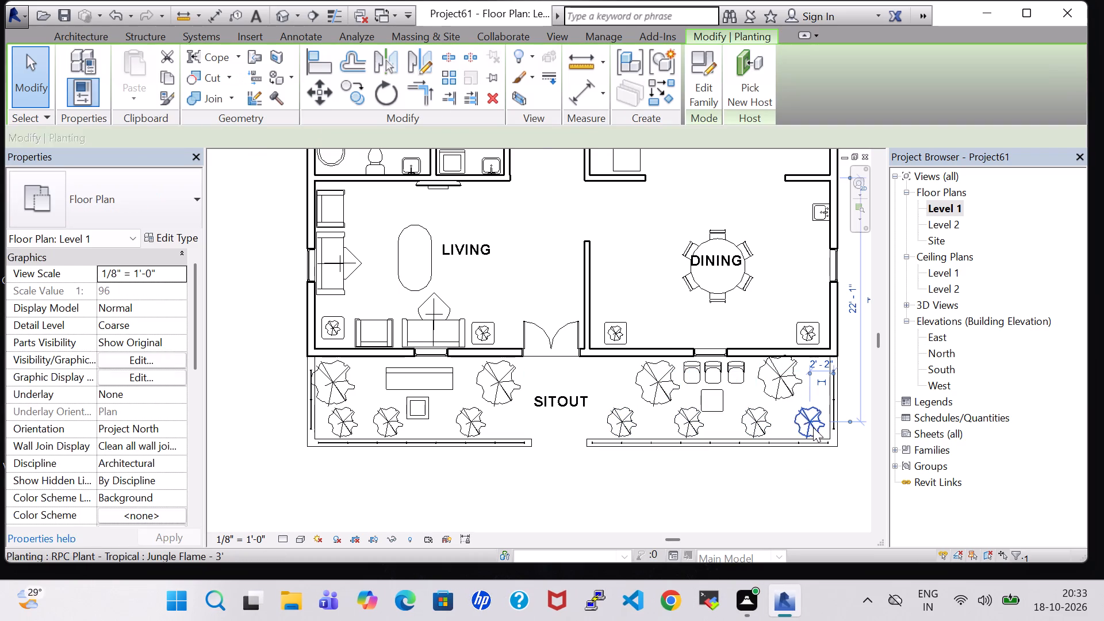
left_click(151, 204)
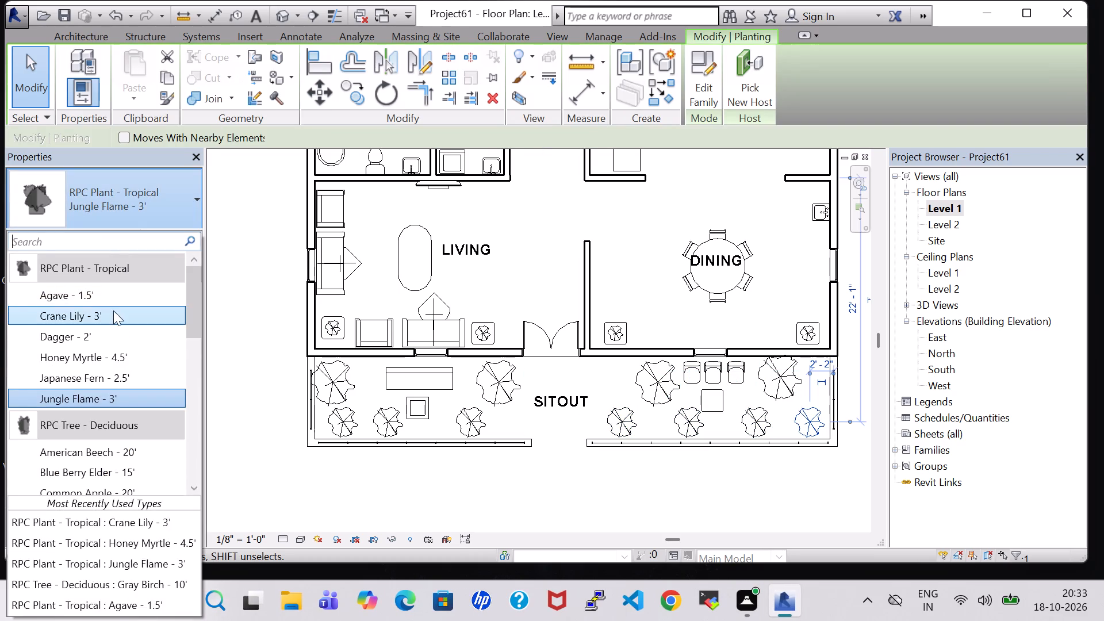
left_click(113, 310)
Examine the sitout's updated planting and the roofed front facade from the front and above in the default 3D view.
left_click(283, 20)
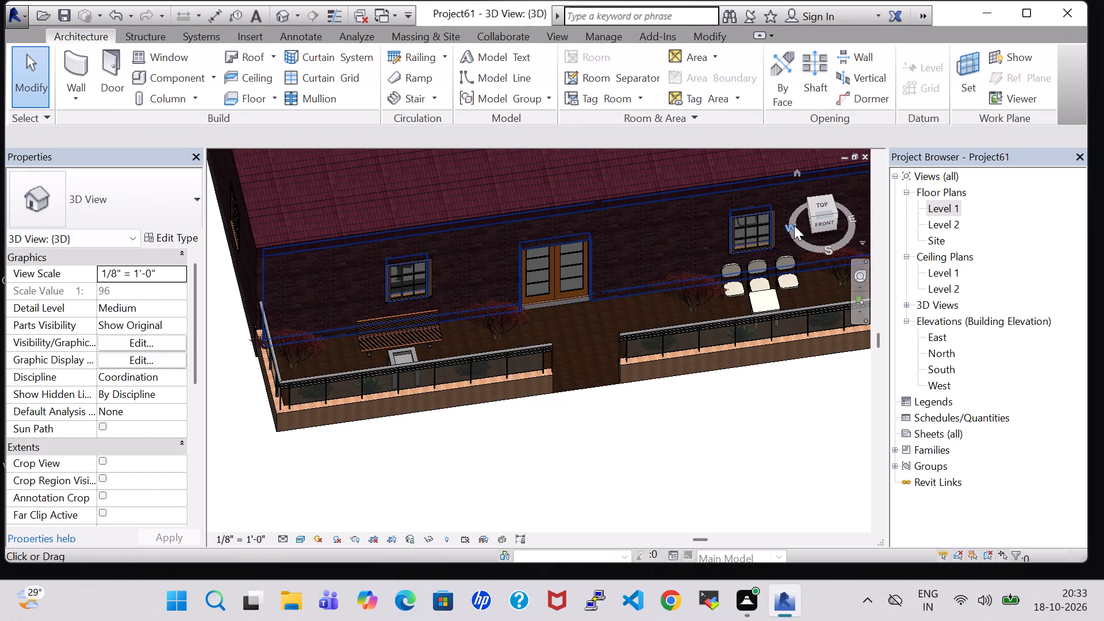
left_click(823, 221)
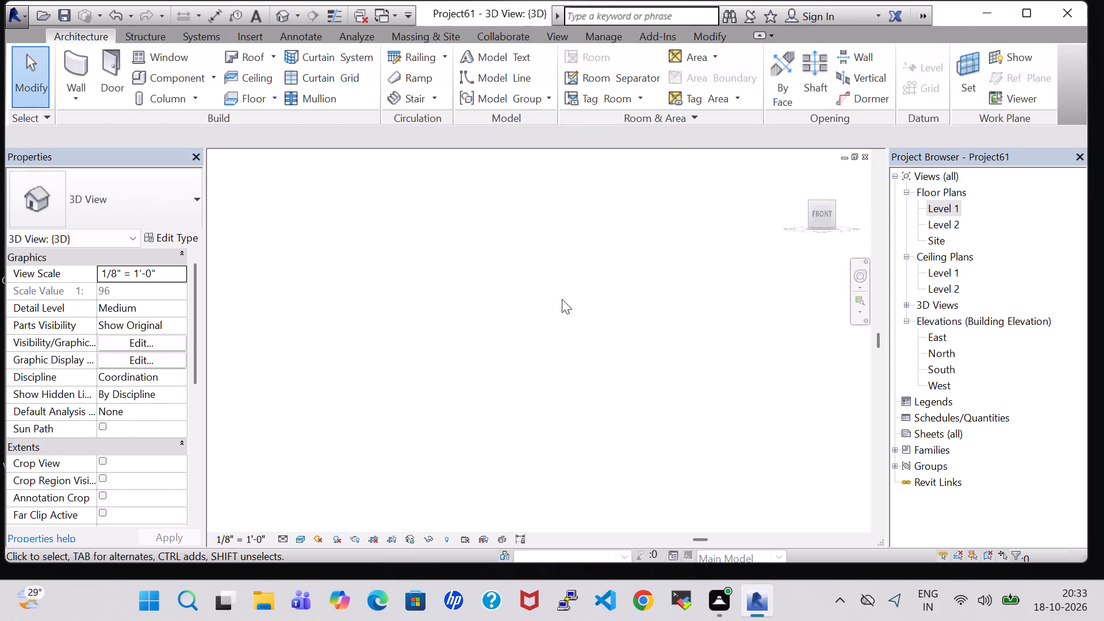
scroll(516, 254, "up", 1)
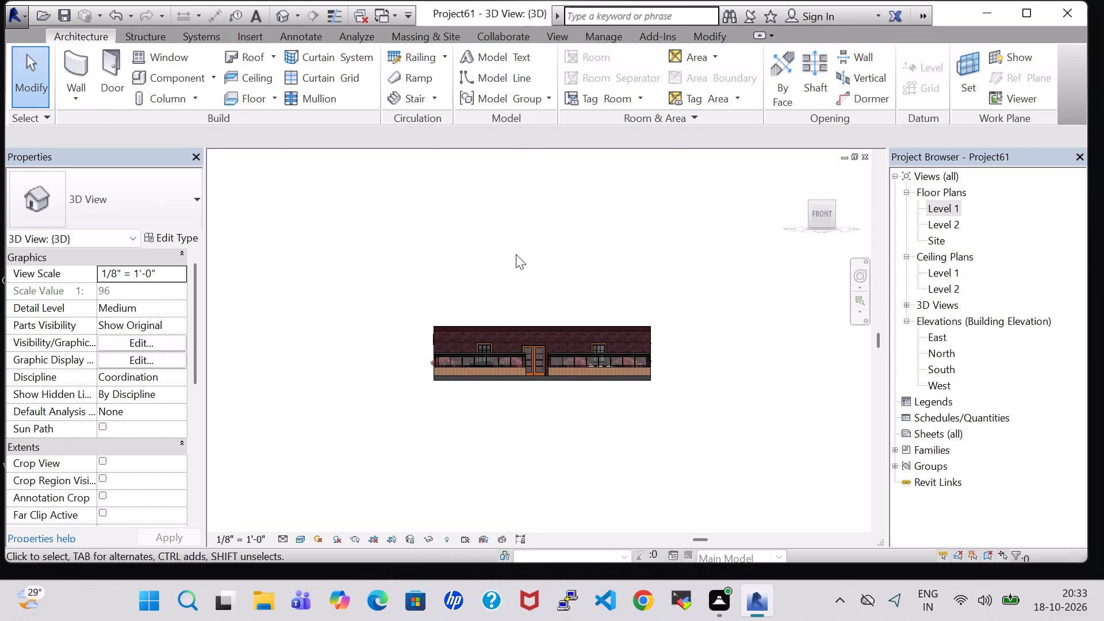
scroll(516, 254, "up", 7)
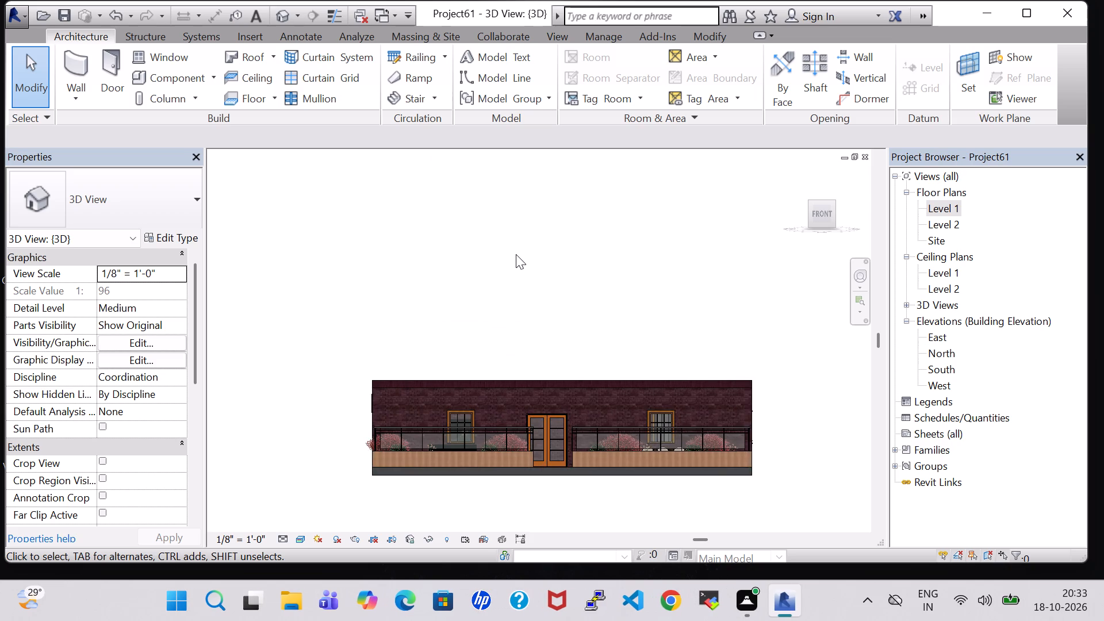
scroll(528, 266, "down", 1)
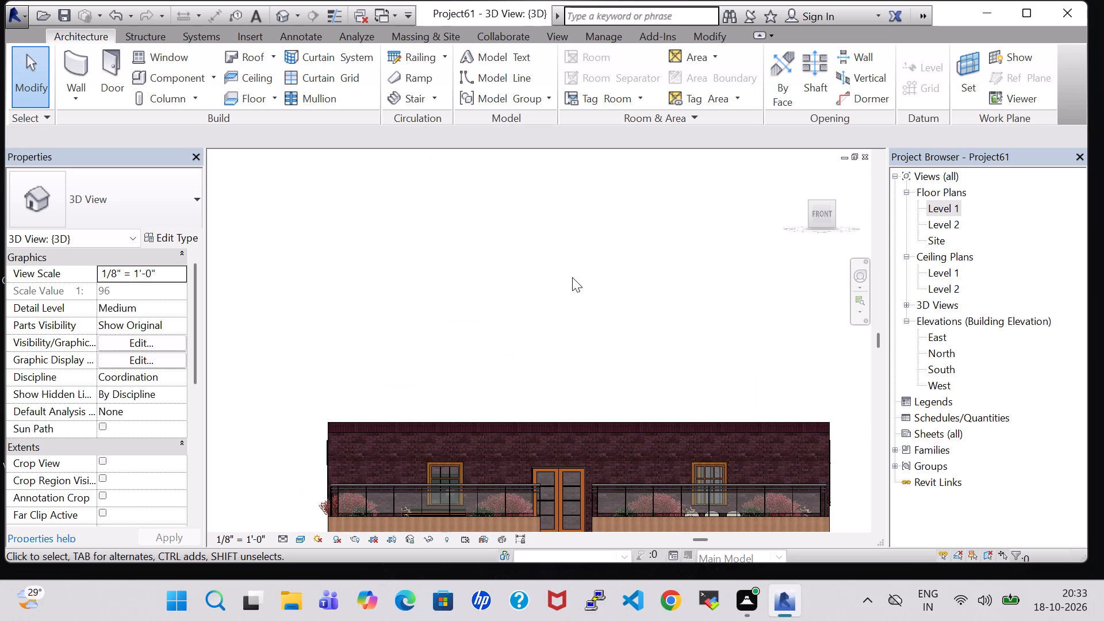
middle_click_drag(571, 277, 567, 337, "shift")
middle_click_drag(573, 353, 587, 195)
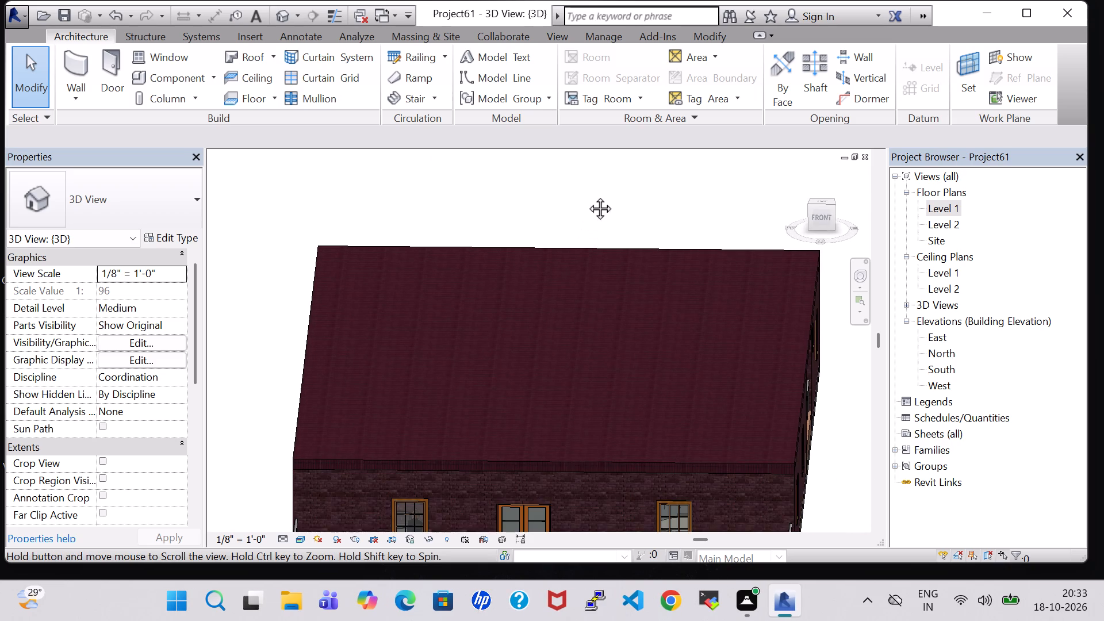
middle_click_drag(587, 195, 617, 164)
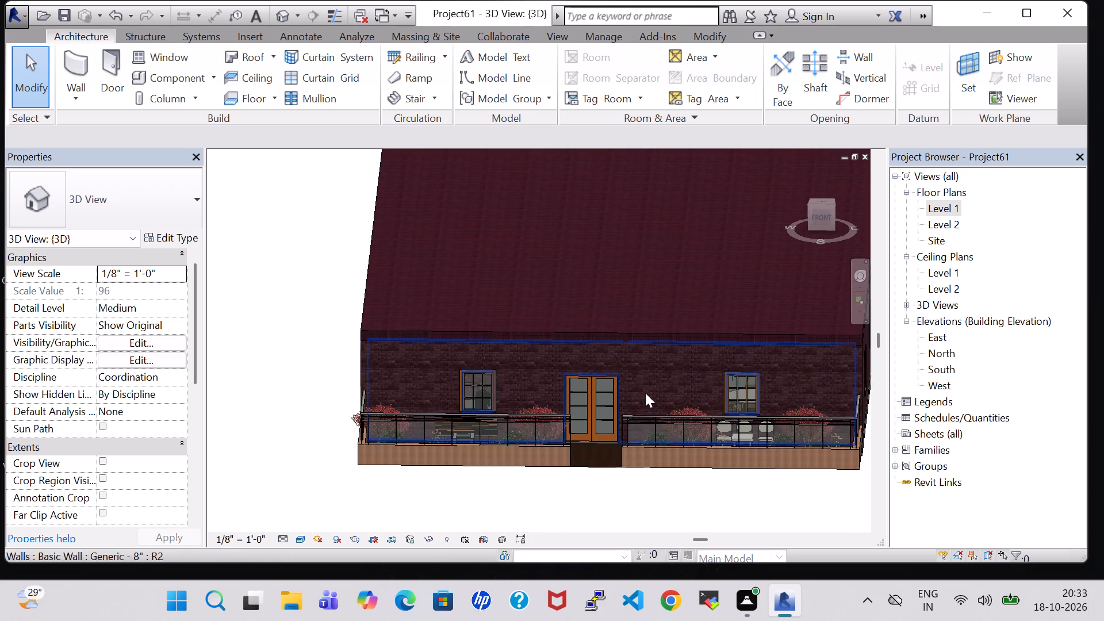
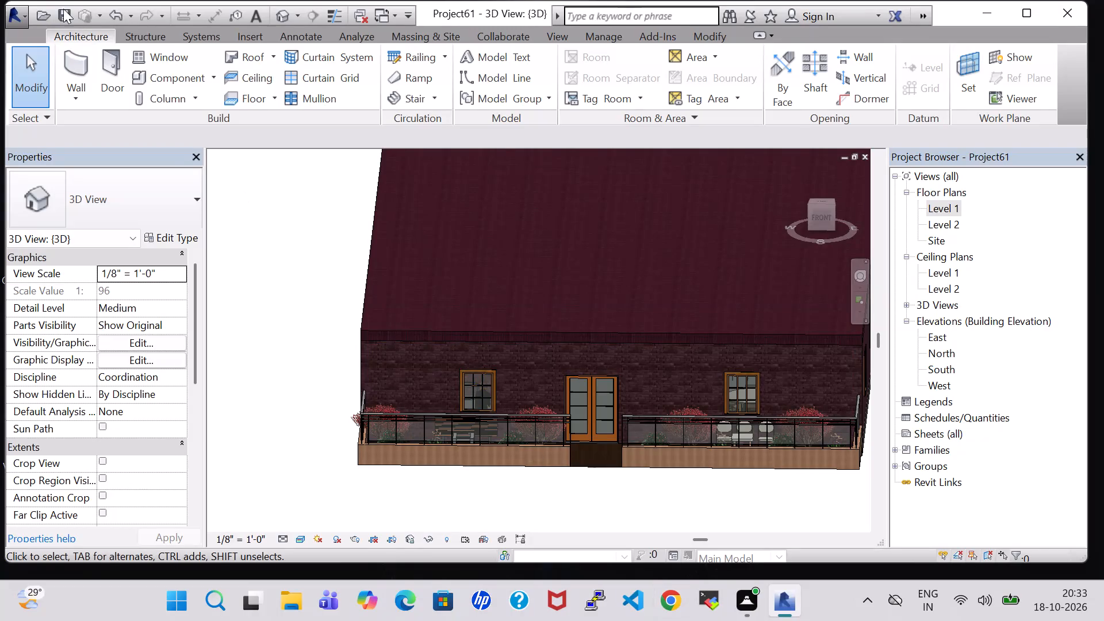
Save the project with the updated sitout planting.
left_click(65, 15)
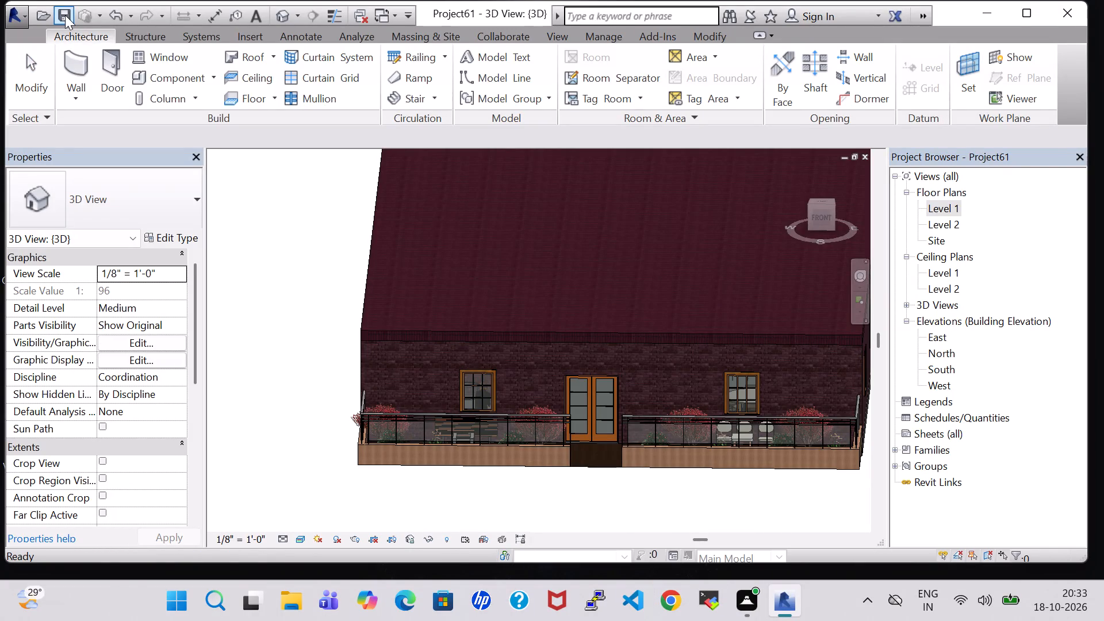
middle_click_drag(492, 490, 490, 490)
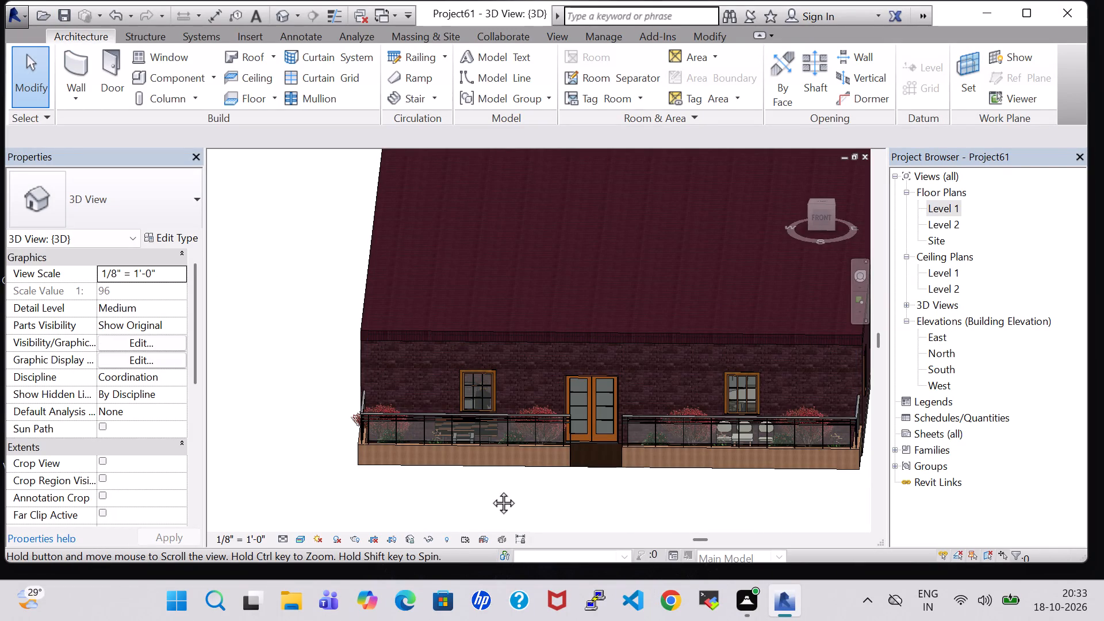
middle_click_drag(490, 490, 447, 500)
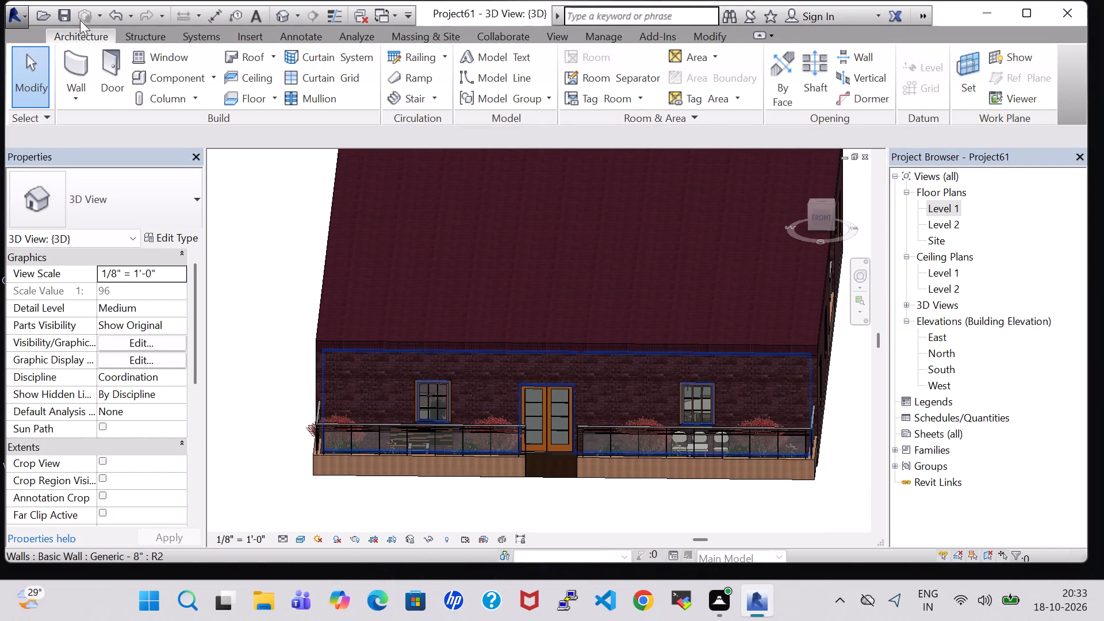
left_click(66, 14)
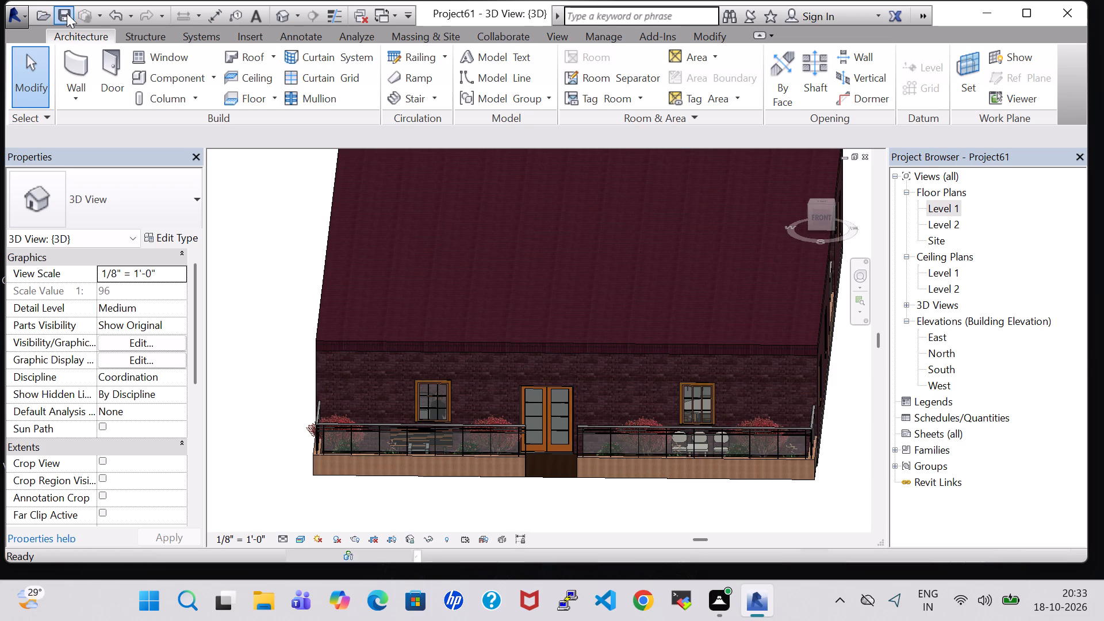
Export the house model as an IFC file alongside the earlier project exports.
left_click(20, 21)
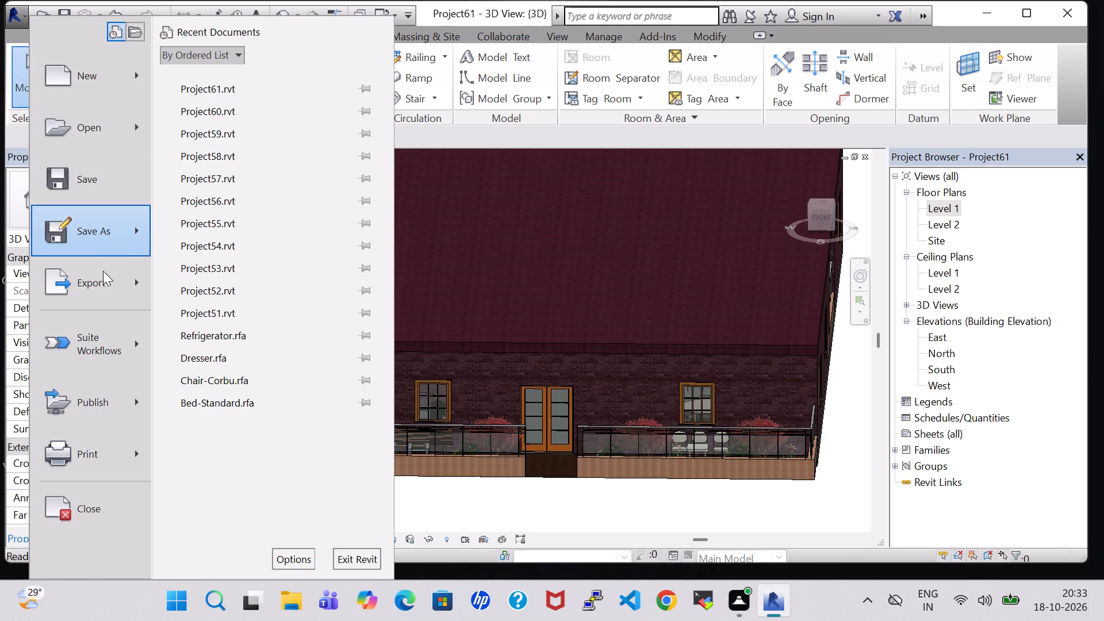
left_click(103, 278)
left_click(248, 419)
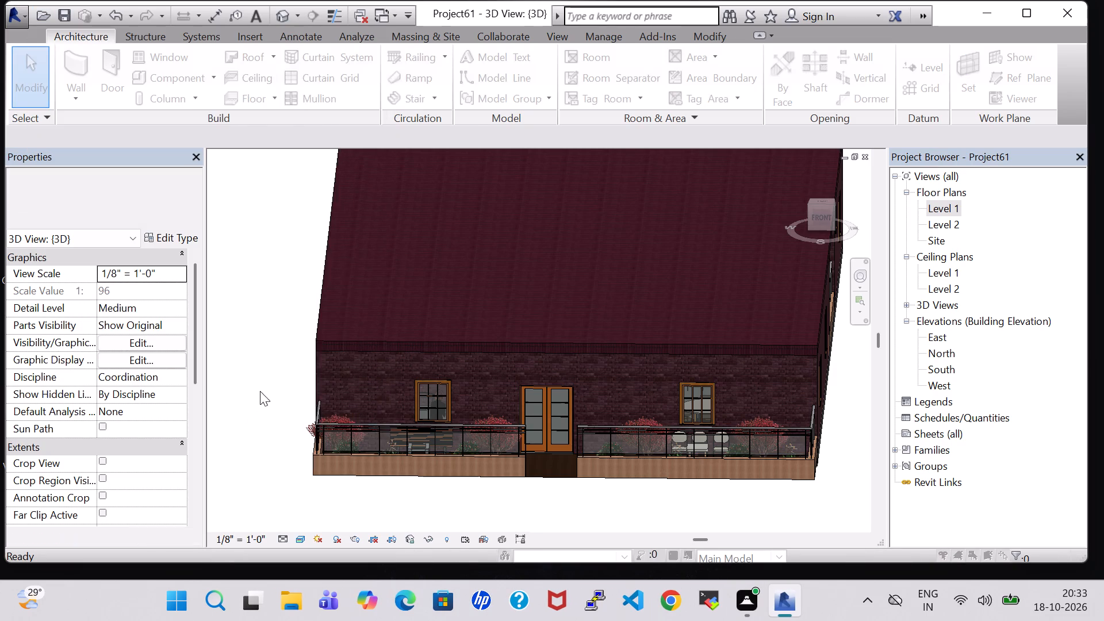
left_click(742, 462)
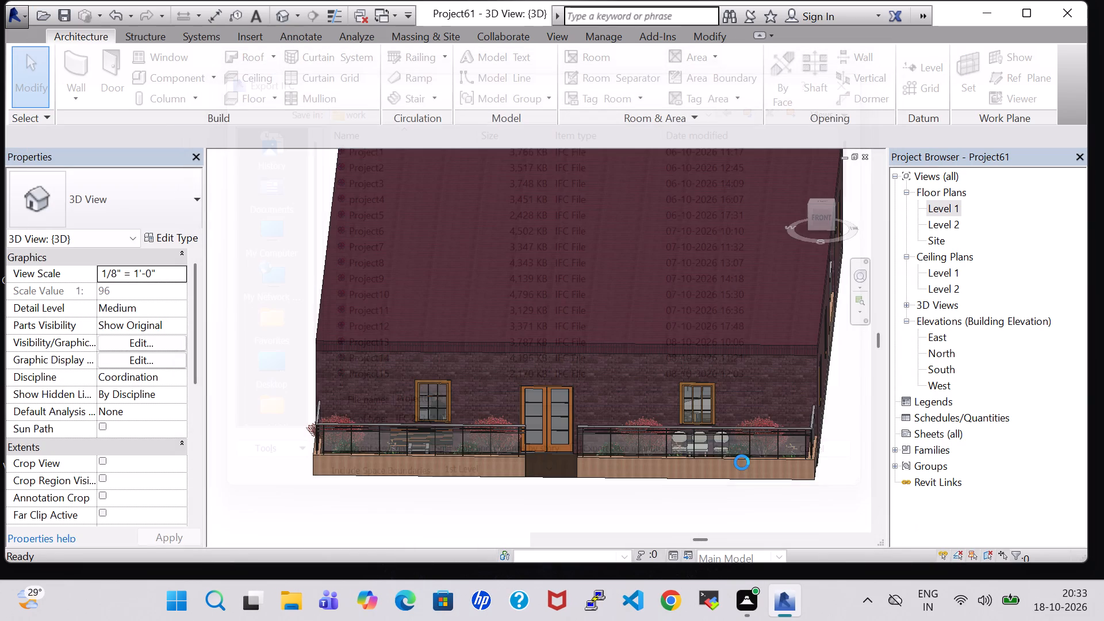